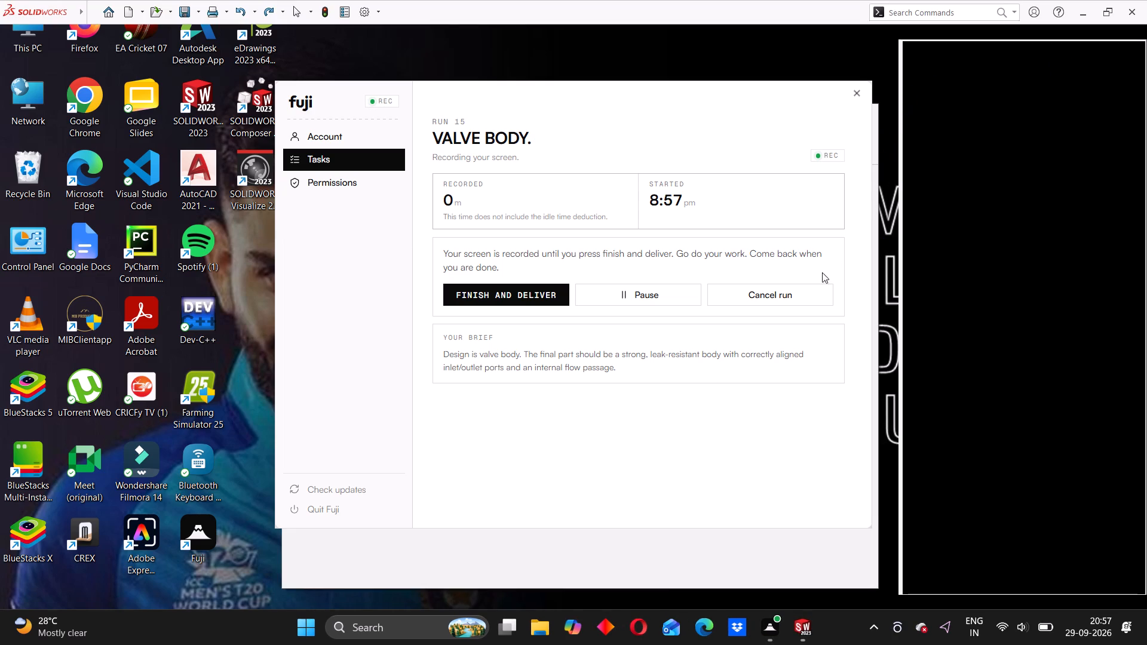
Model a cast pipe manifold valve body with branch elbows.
Create a new part document.
scroll(878, 127, "down", 2)
scroll(869, 213, "up", 2)
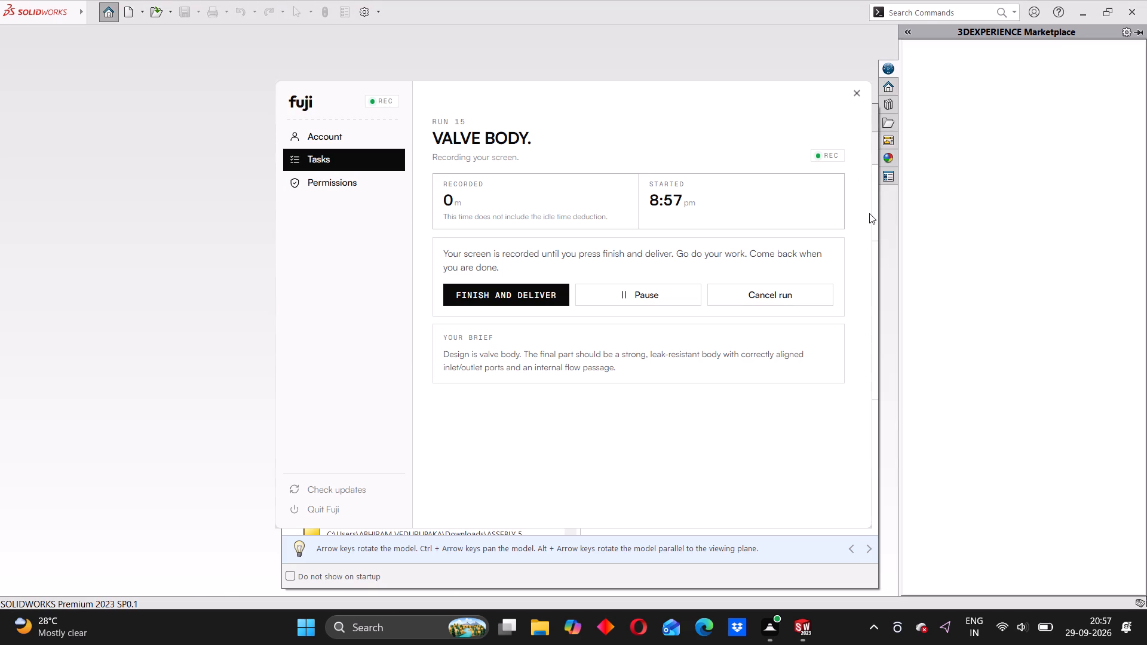
left_click(876, 193)
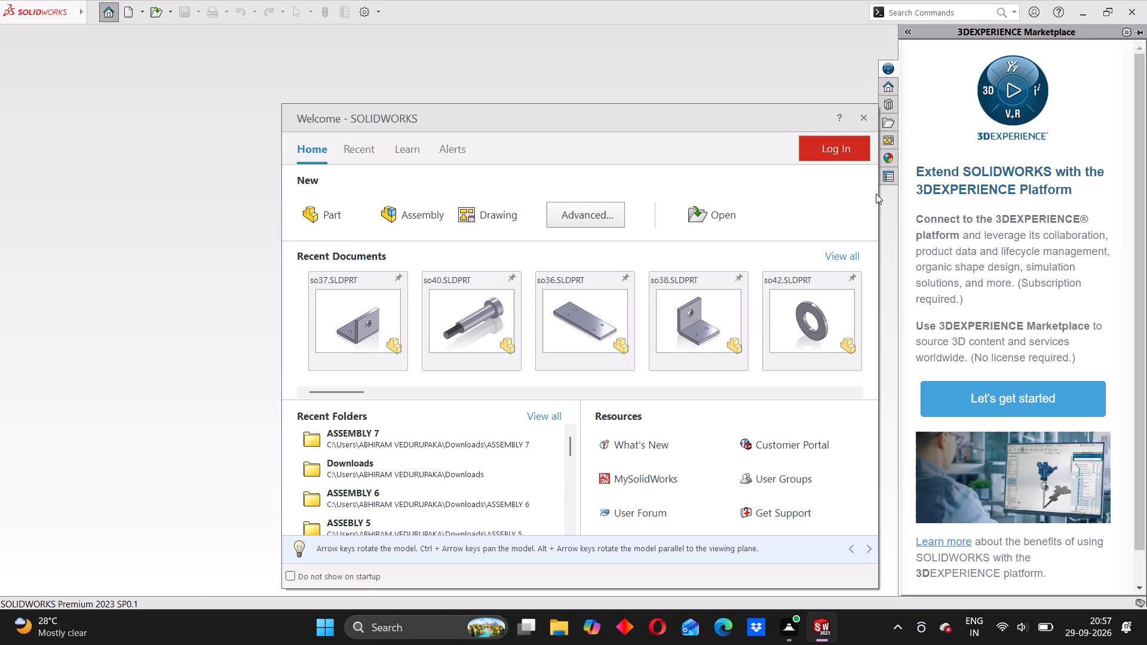
left_click(328, 211)
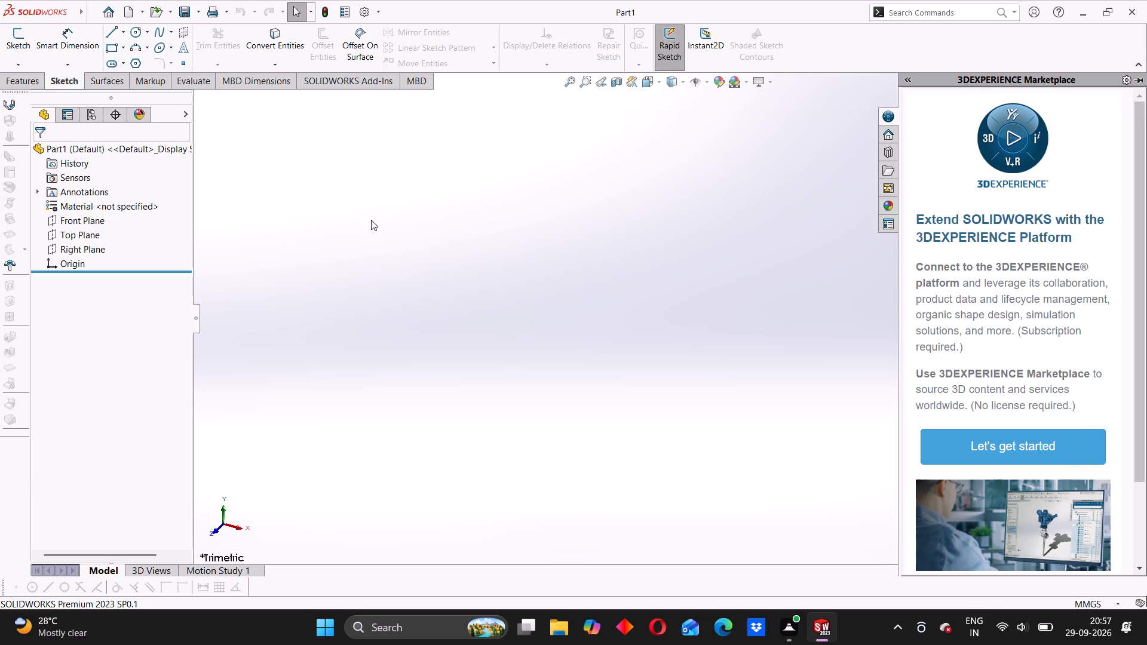
On the Front Plane, sketch a vertical line about 73 mm up from the origin and a horizontal line from its top toward negative X.
scroll(370, 220, "up", 2)
left_click(72, 226)
left_click(87, 206)
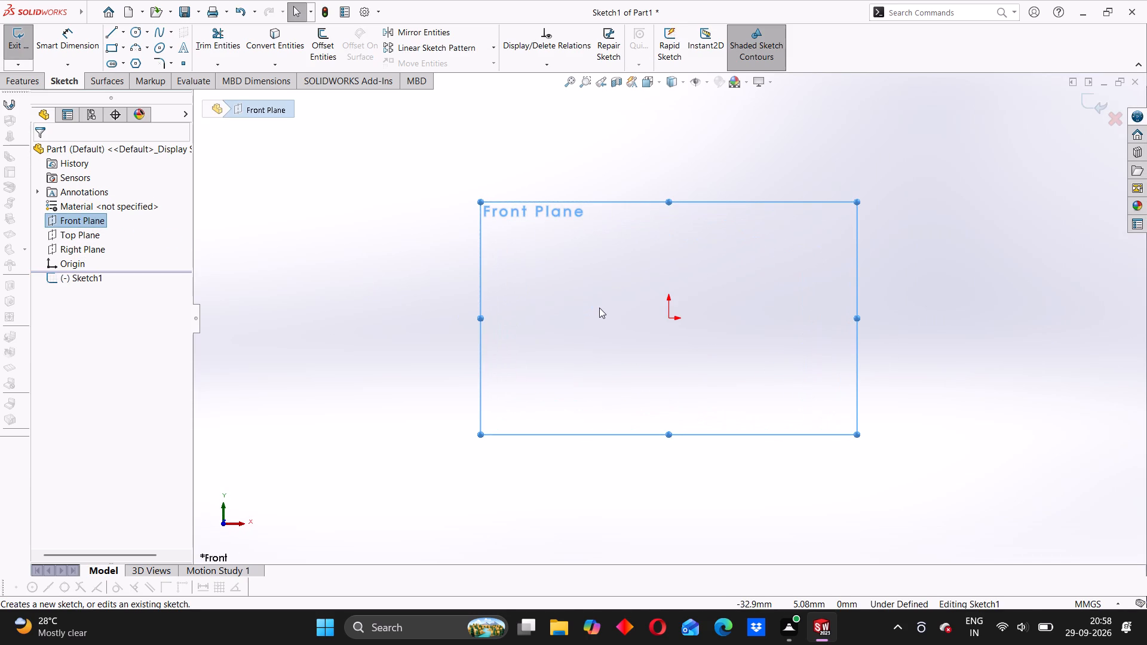
left_click(116, 32)
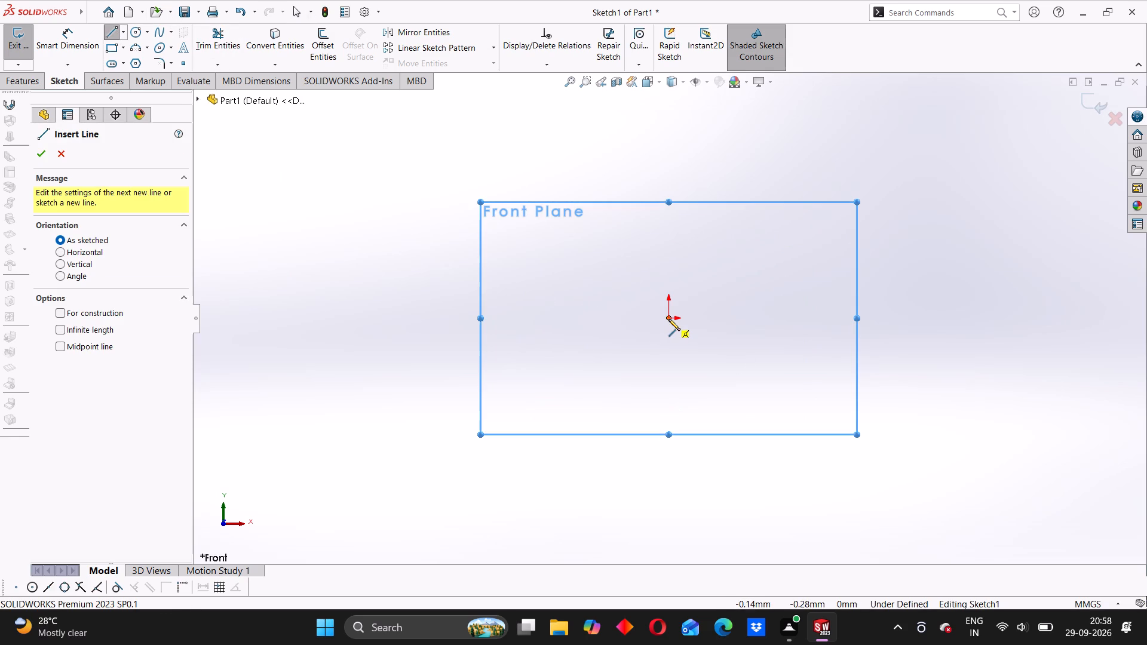
left_click(668, 319)
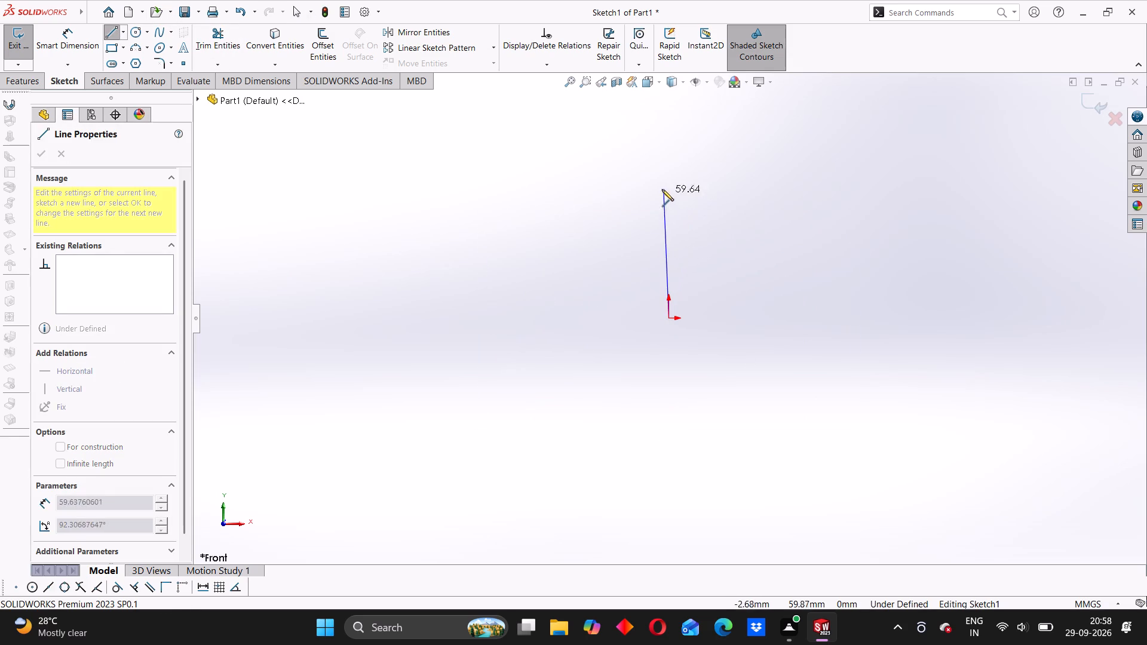
left_click(668, 165)
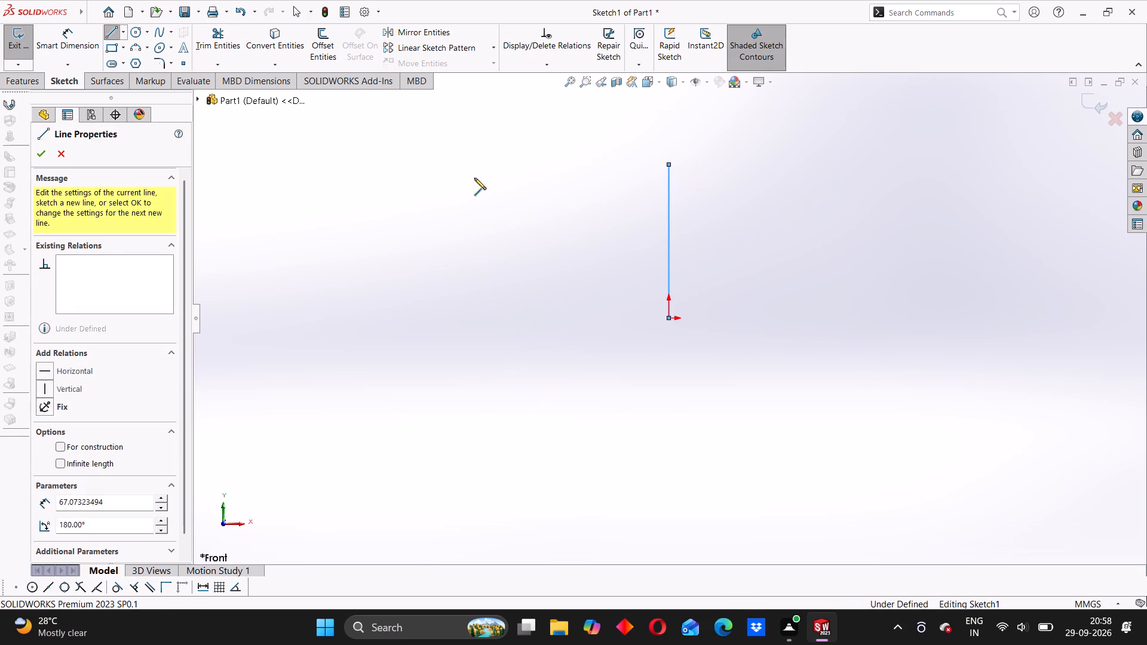
left_click(378, 165)
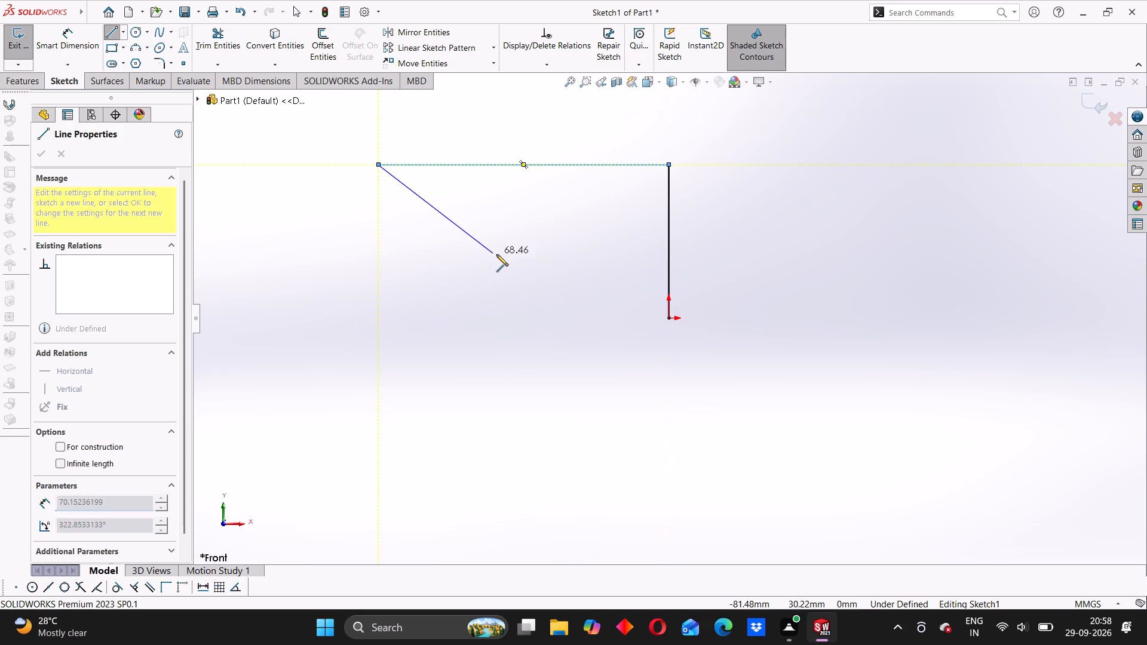
right_click(496, 254)
left_click(515, 260)
scroll(606, 239, "up", 3)
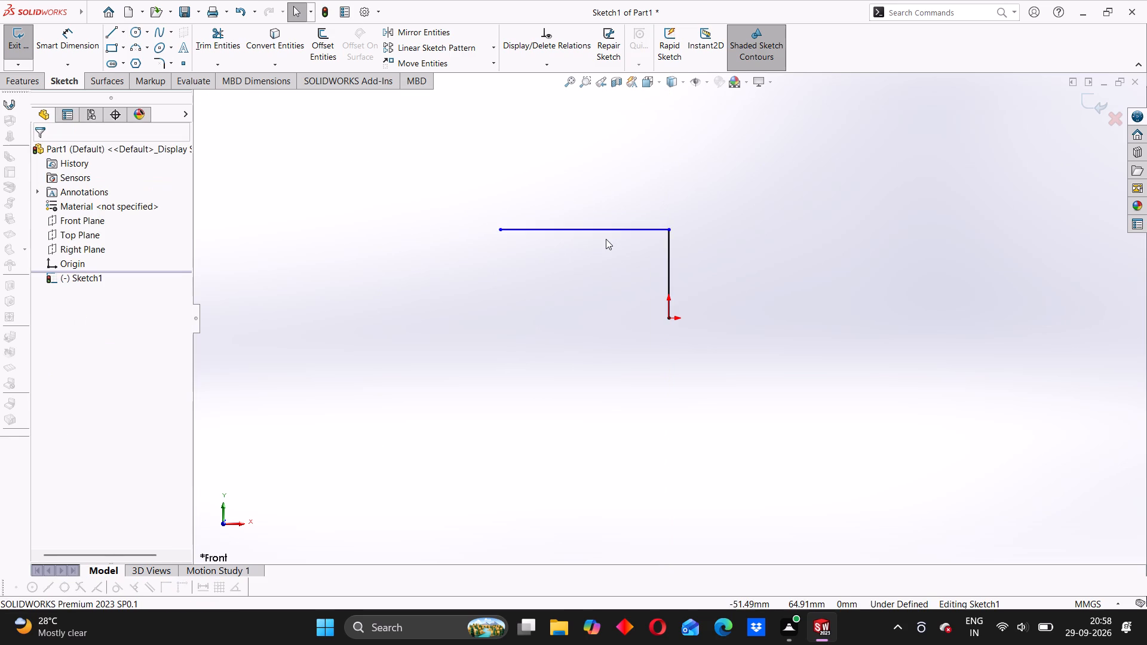
scroll(608, 244, "down", 1)
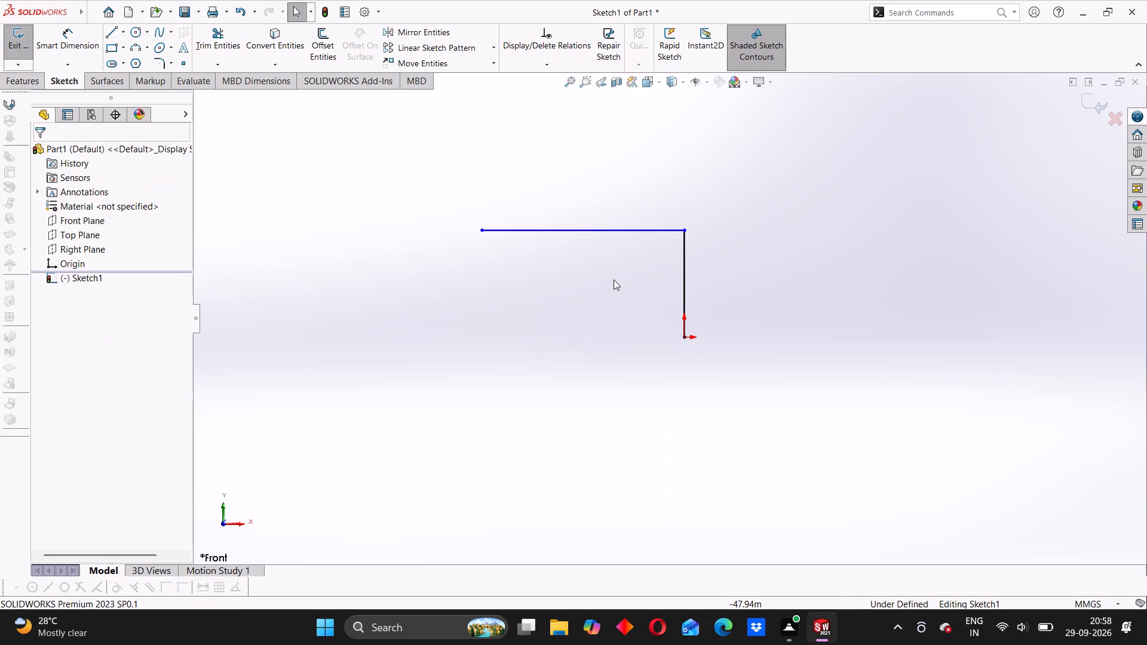
Dimension the vertical line to 60 mm and the horizontal line to 143 mm.
left_click(48, 38)
left_click(685, 267)
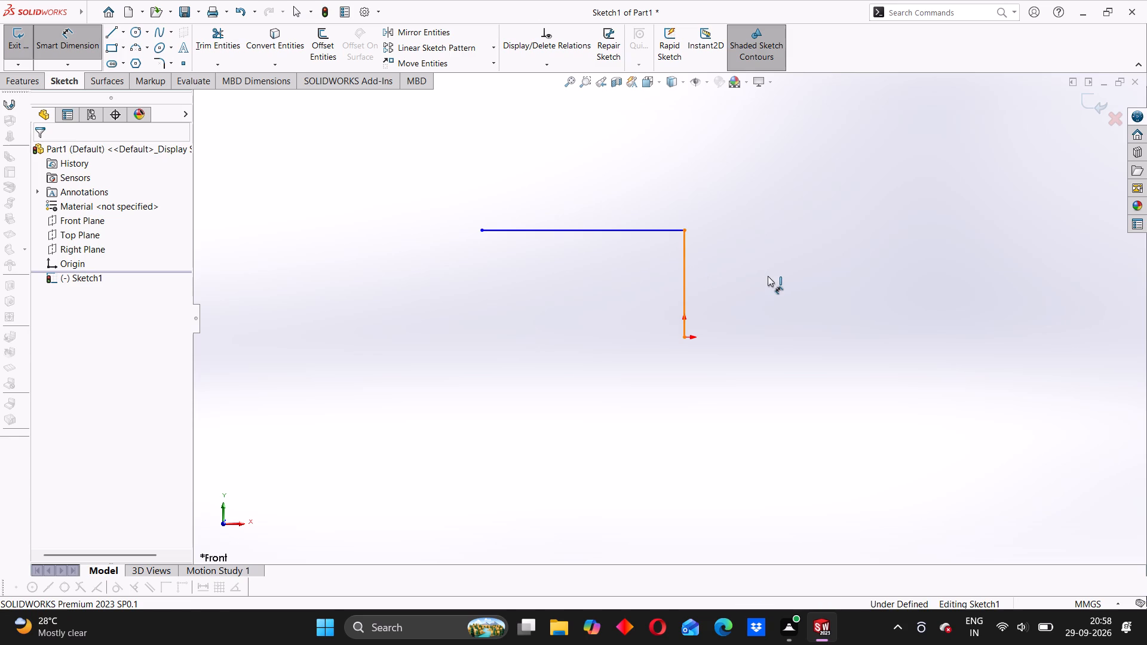
left_click(768, 276)
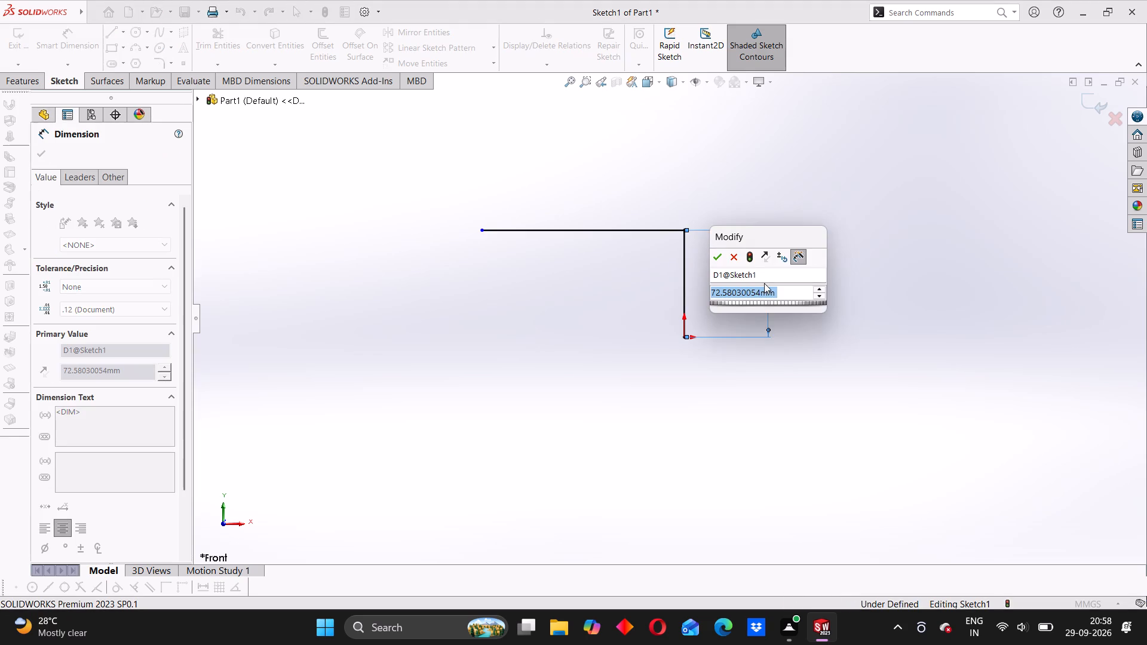
type("60")
key("Return")
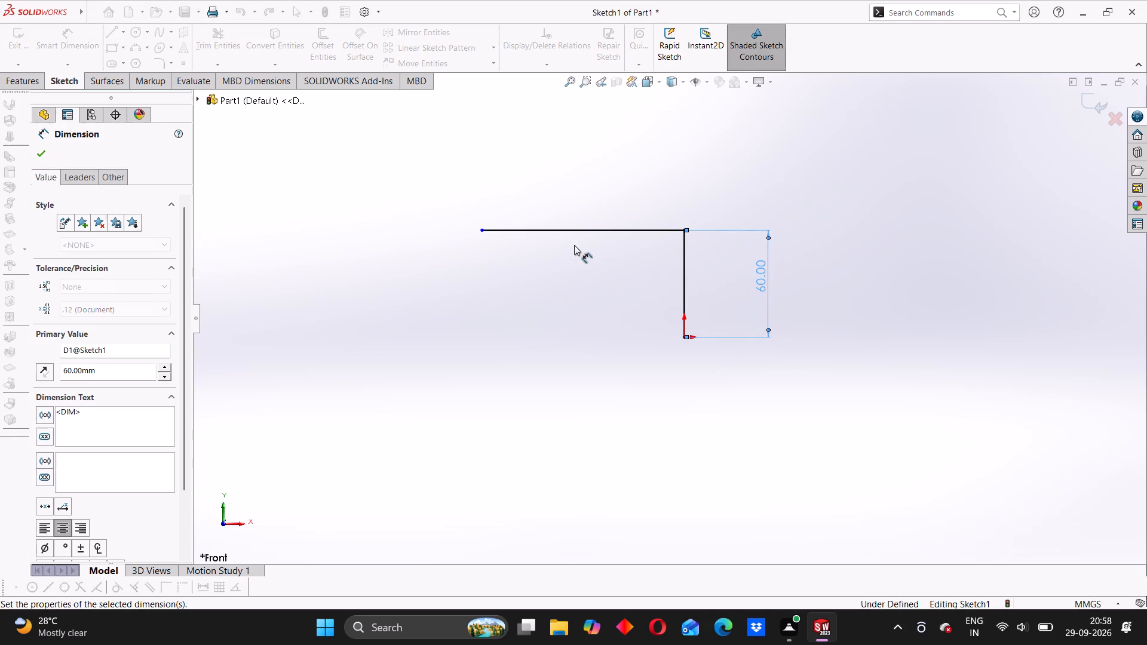
left_click(581, 231)
left_click(581, 186)
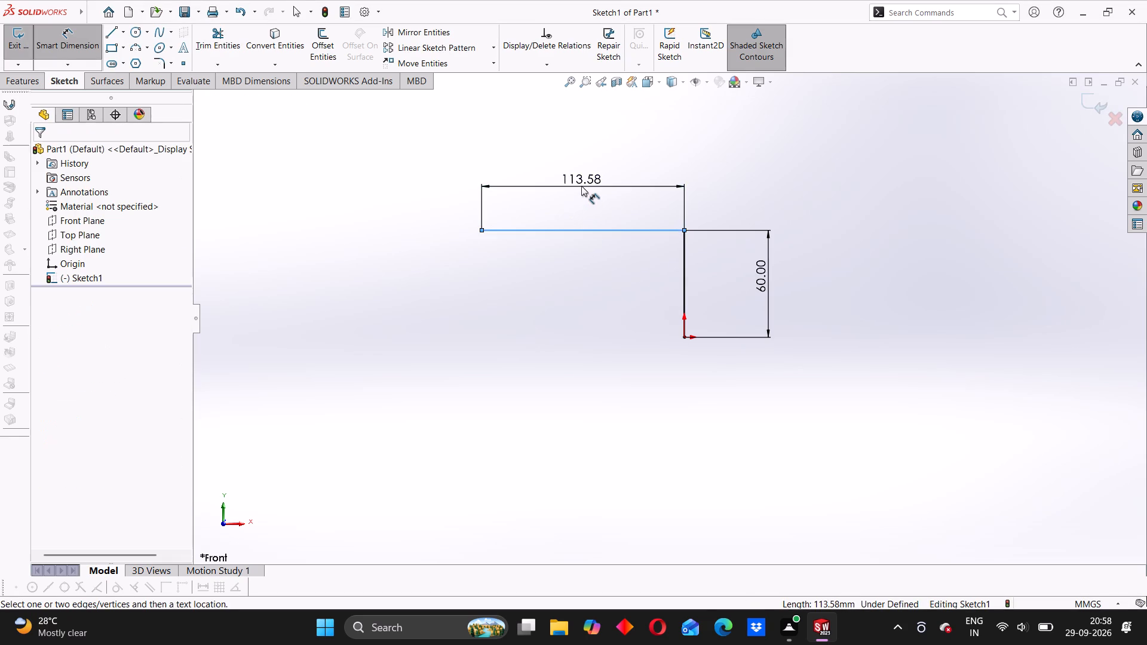
type("143")
key("Return")
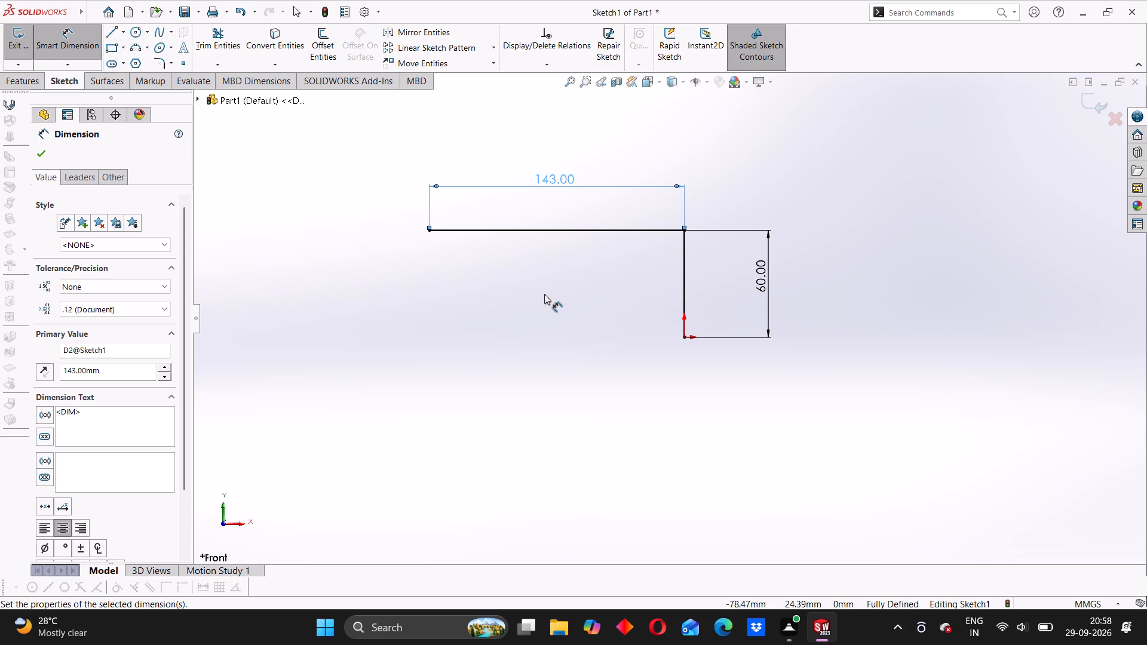
Round the corner between the two lines with a 40 mm sketch fillet.
scroll(492, 325, "up", 2)
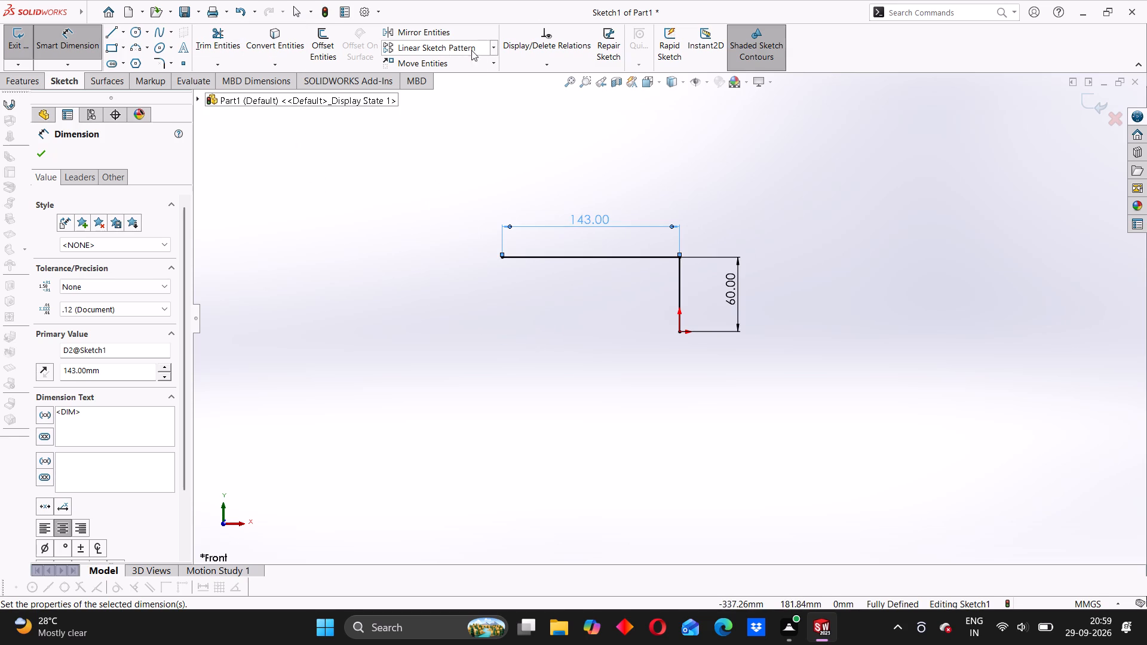
left_click(97, 87)
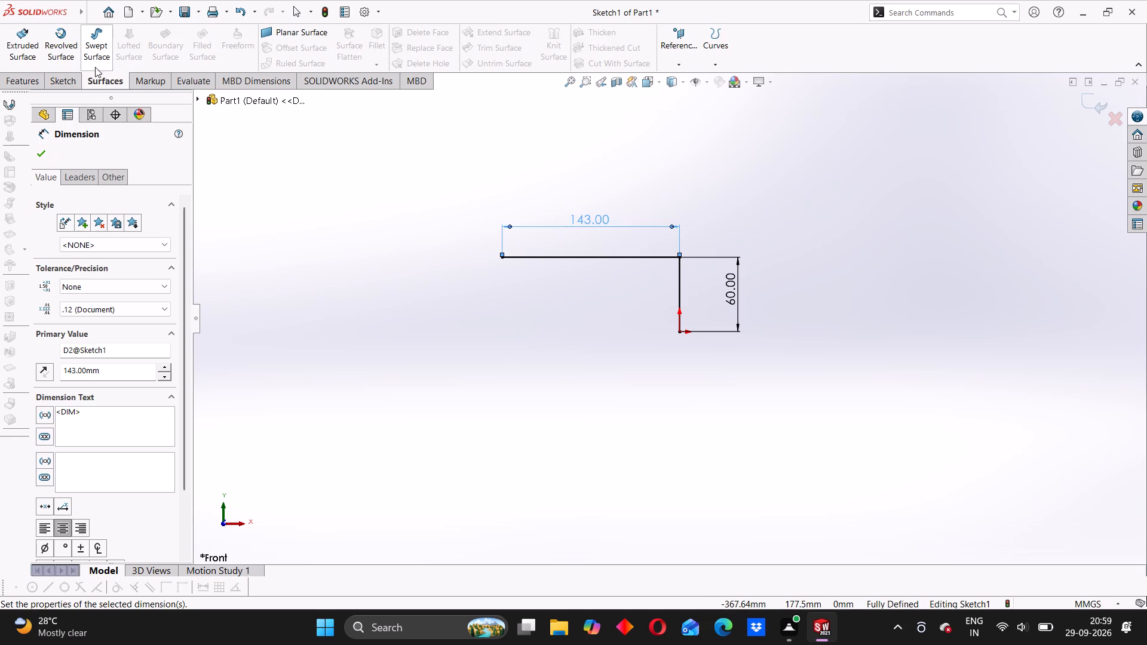
left_click(70, 79)
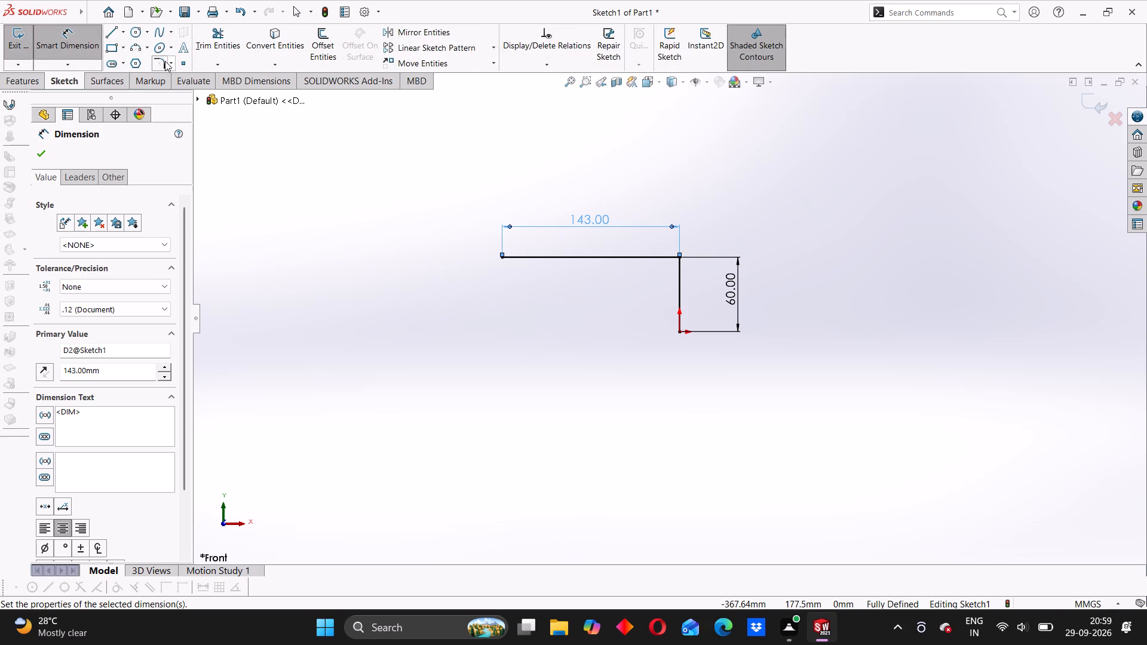
left_click(161, 62)
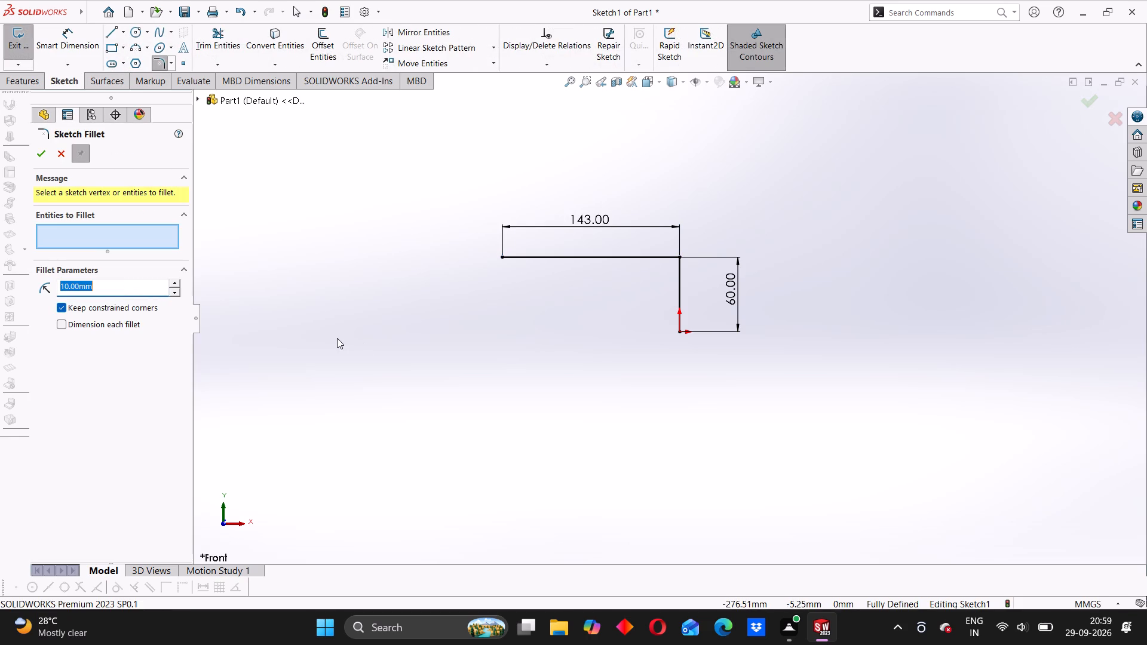
type("40")
key("Return")
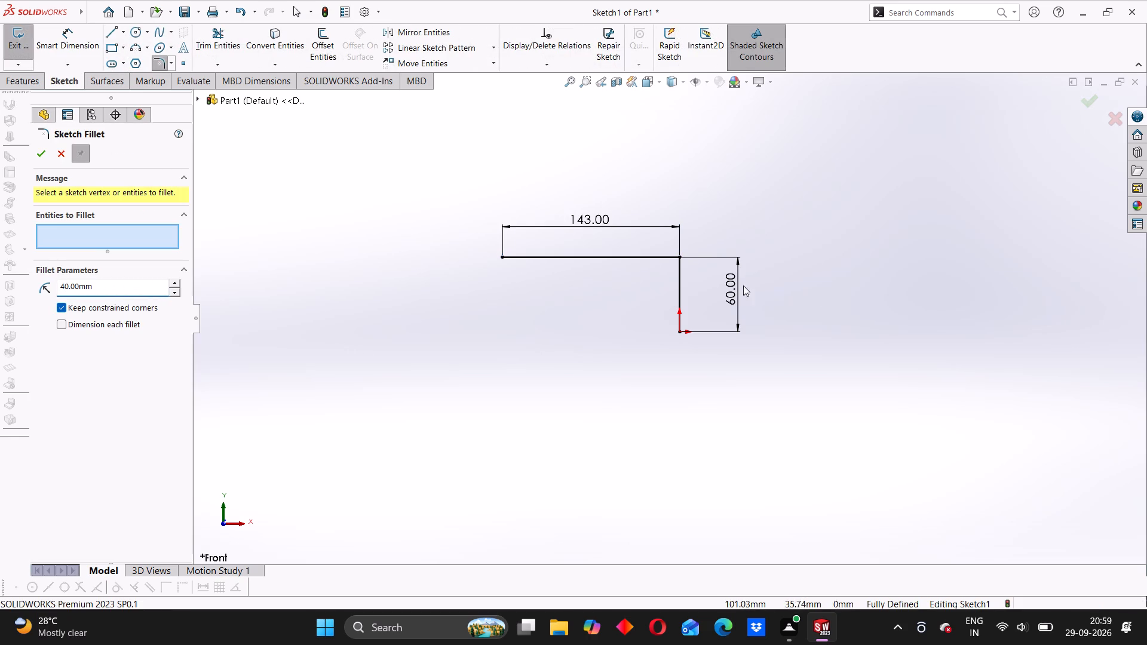
left_click(679, 258)
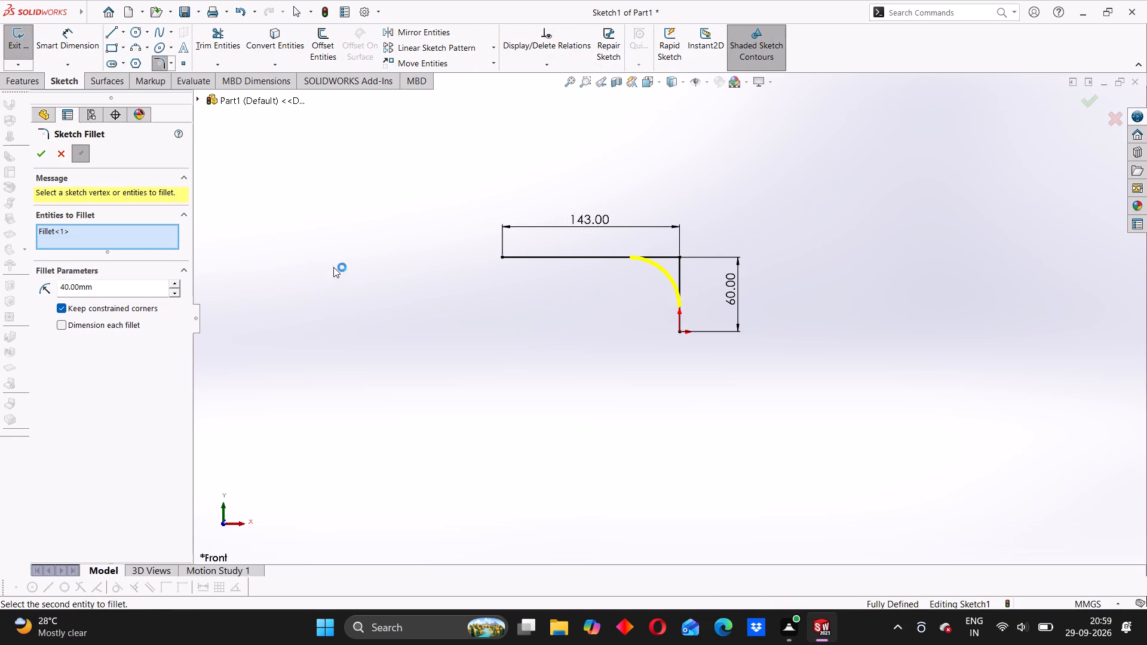
left_click(45, 154)
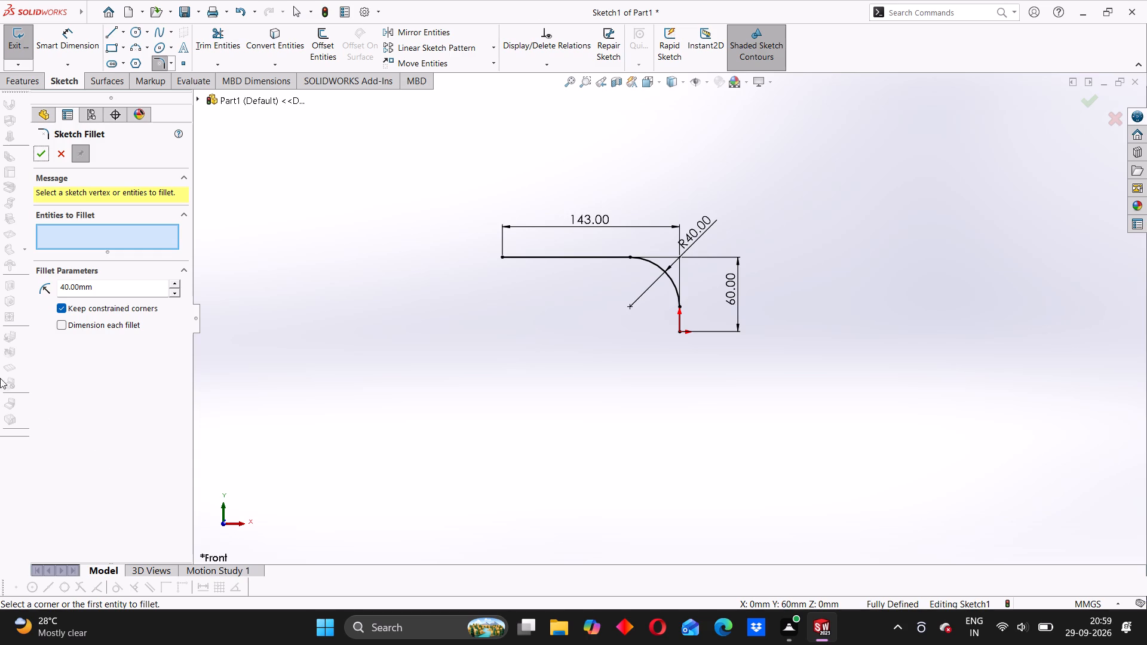
left_click(24, 80)
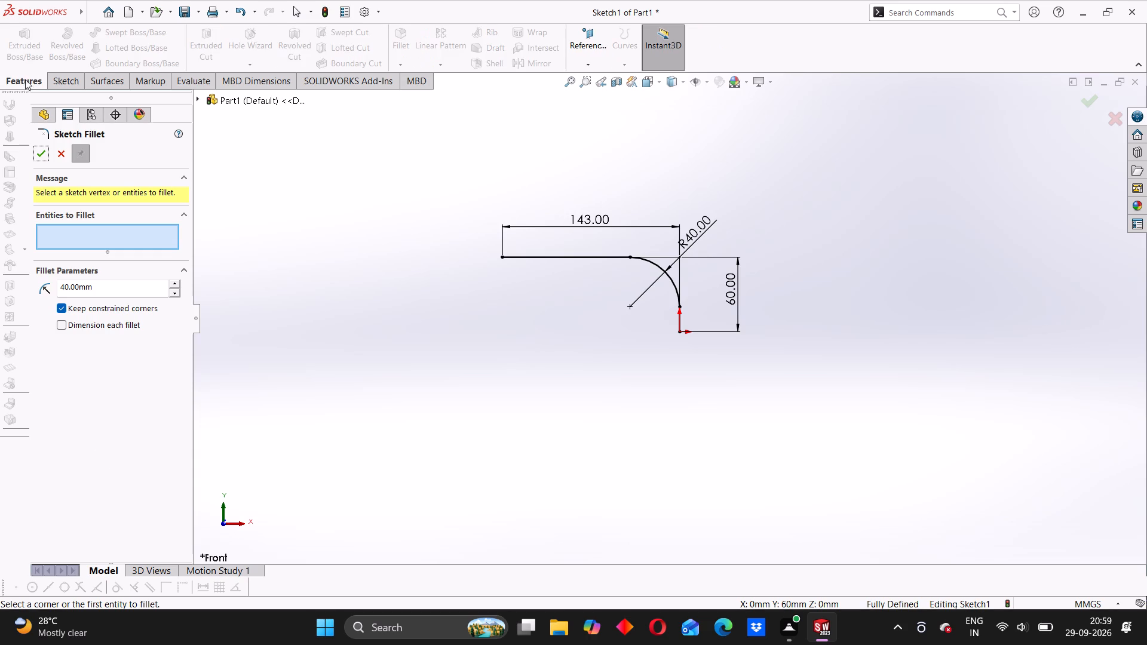
left_click(60, 81)
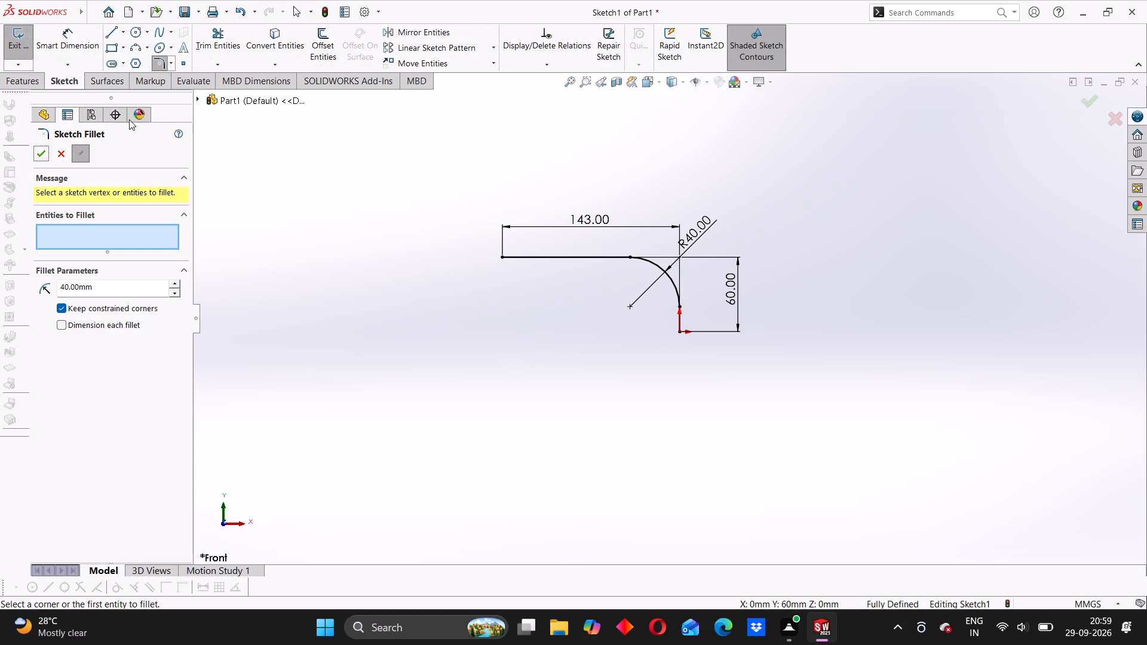
left_click(1088, 100)
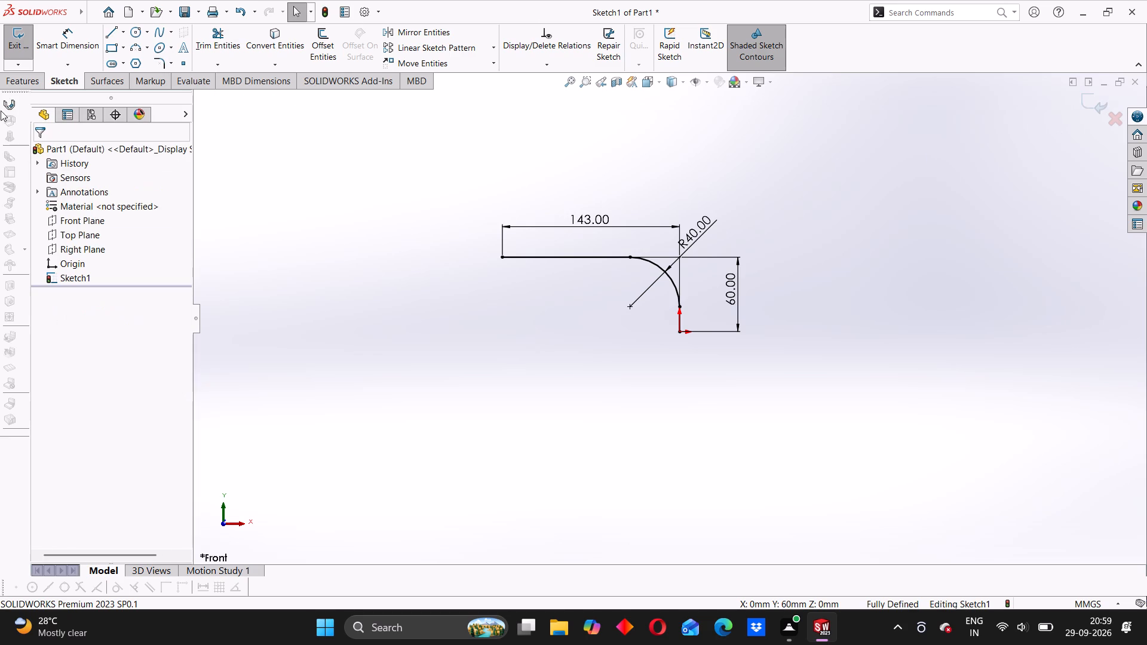
Start a swept boss along the bent path sketch using a circular profile with a 40 mm diameter.
left_click(22, 84)
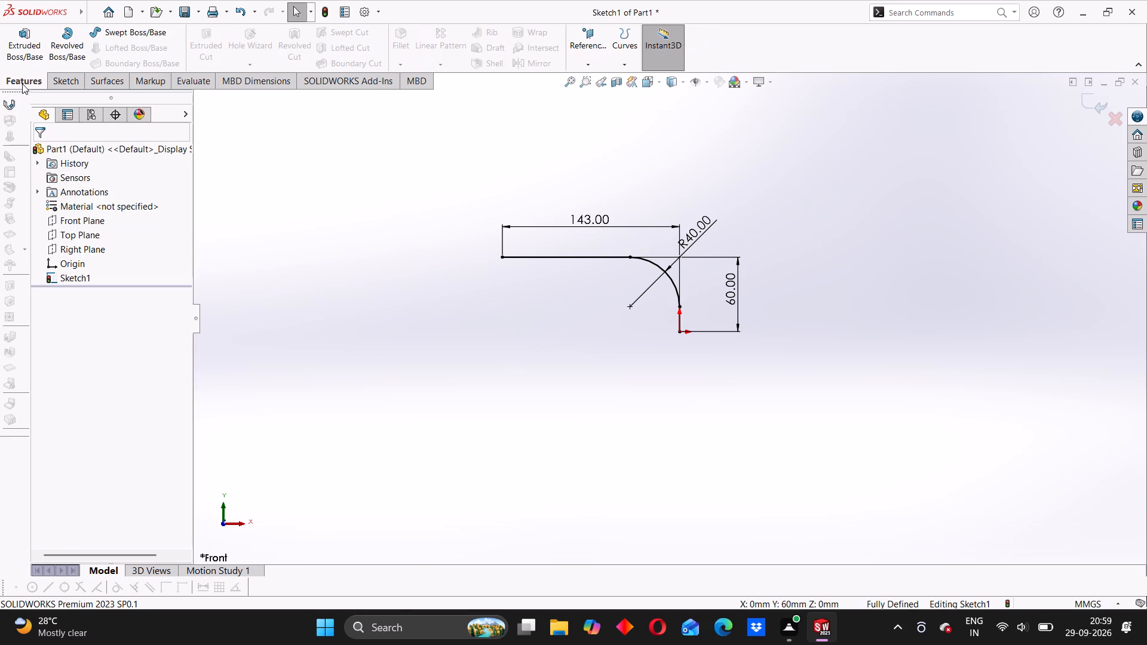
left_click(121, 37)
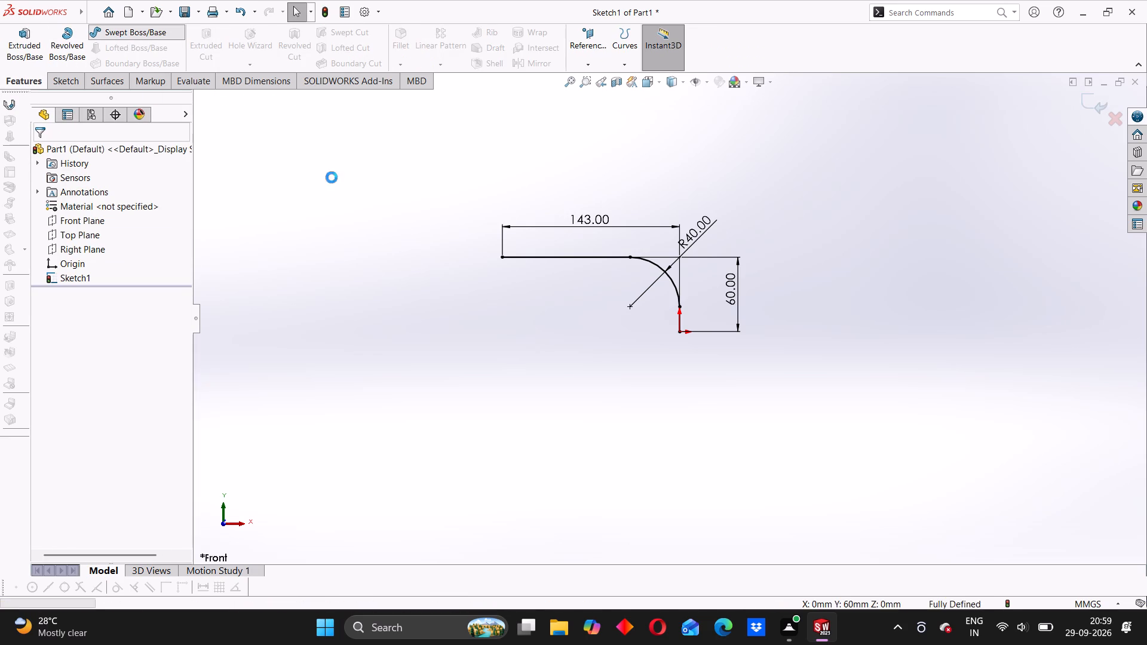
scroll(628, 310, "down", 1)
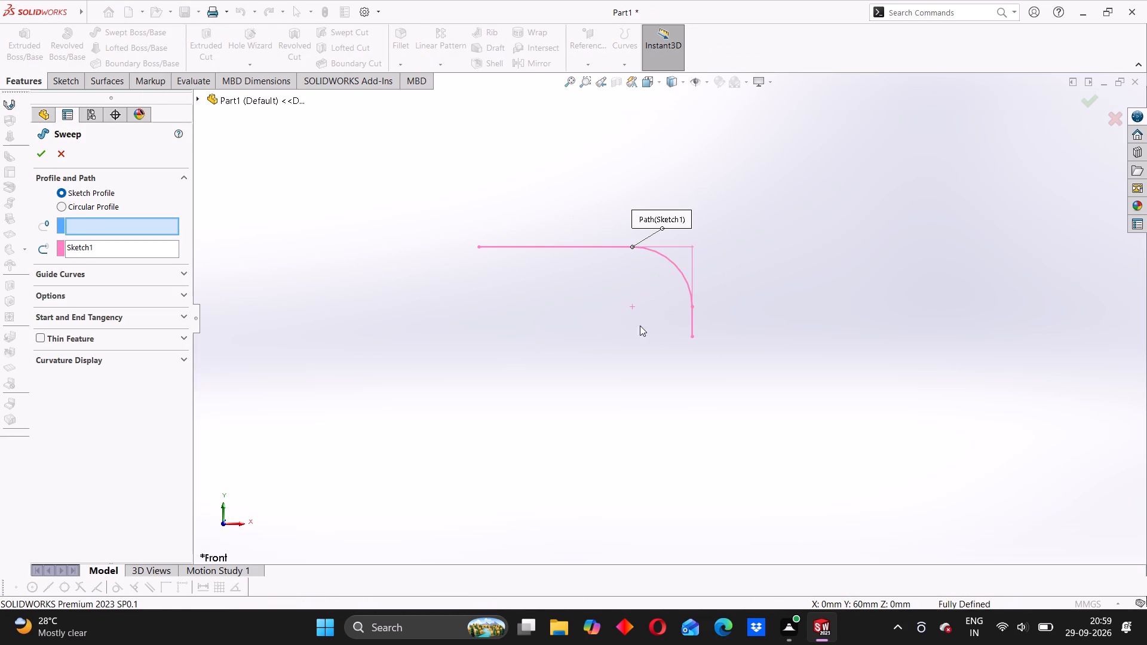
middle_click_drag(644, 326, 584, 387)
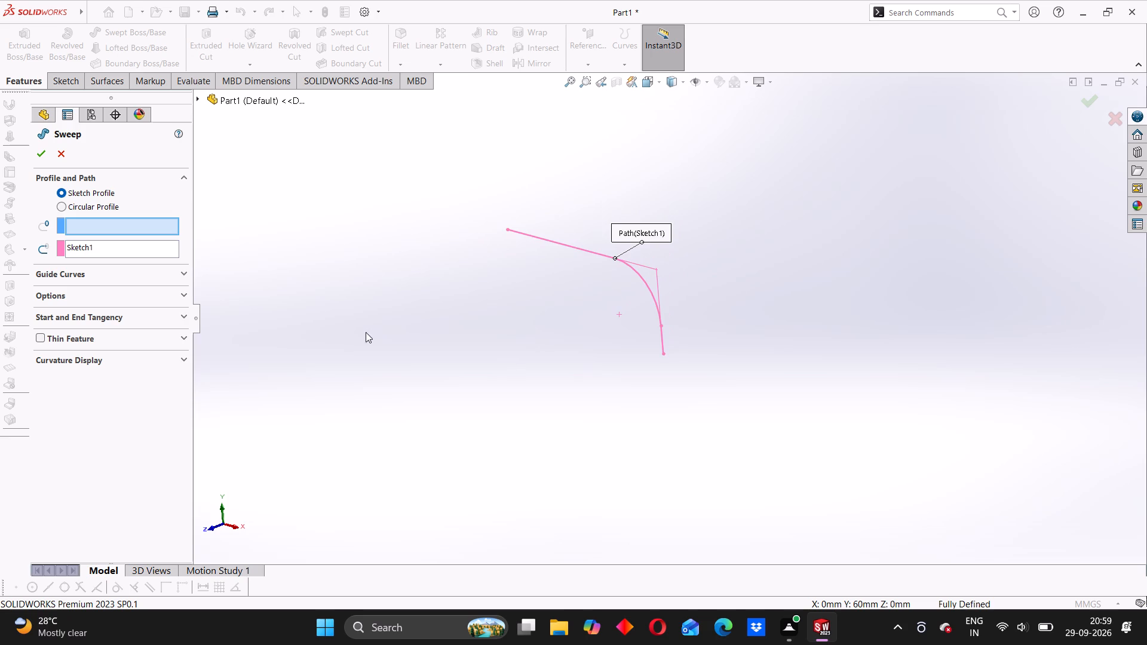
scroll(318, 328, "down", 1)
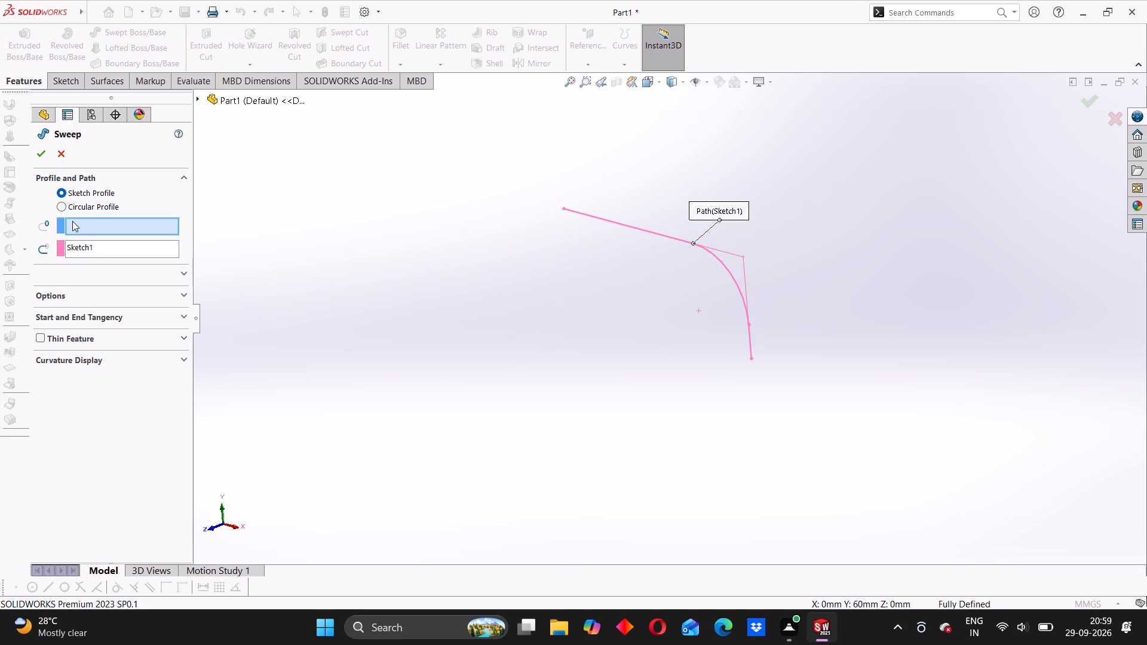
left_click(60, 208)
scroll(620, 296, "down", 1)
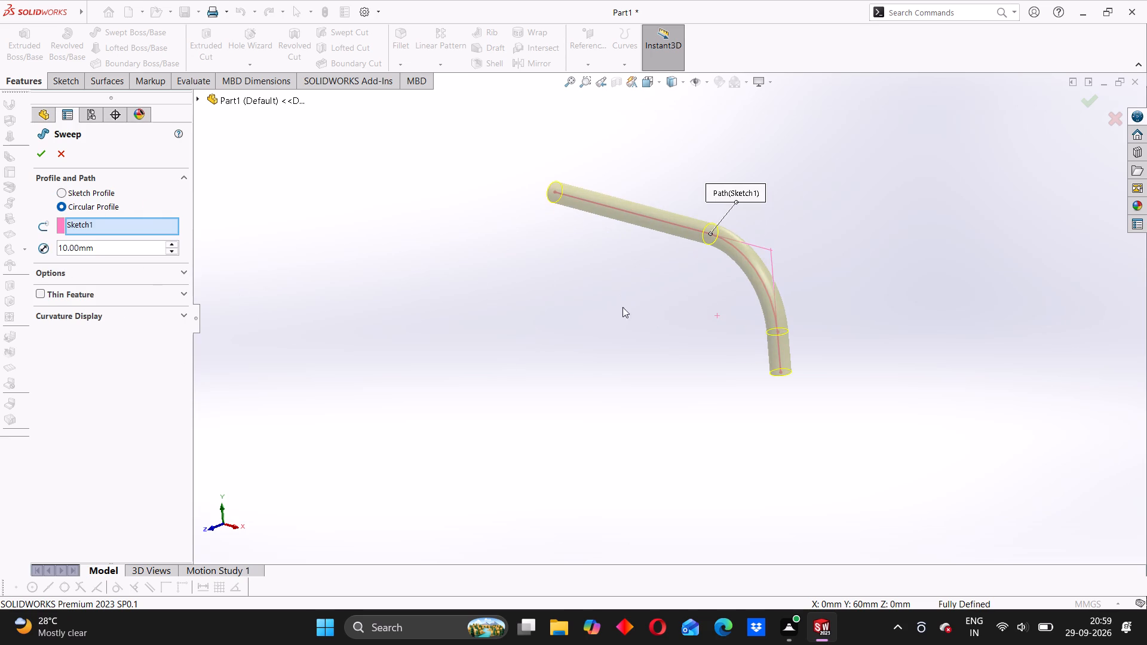
middle_click_drag(619, 320, 660, 317)
scroll(655, 306, "up", 4)
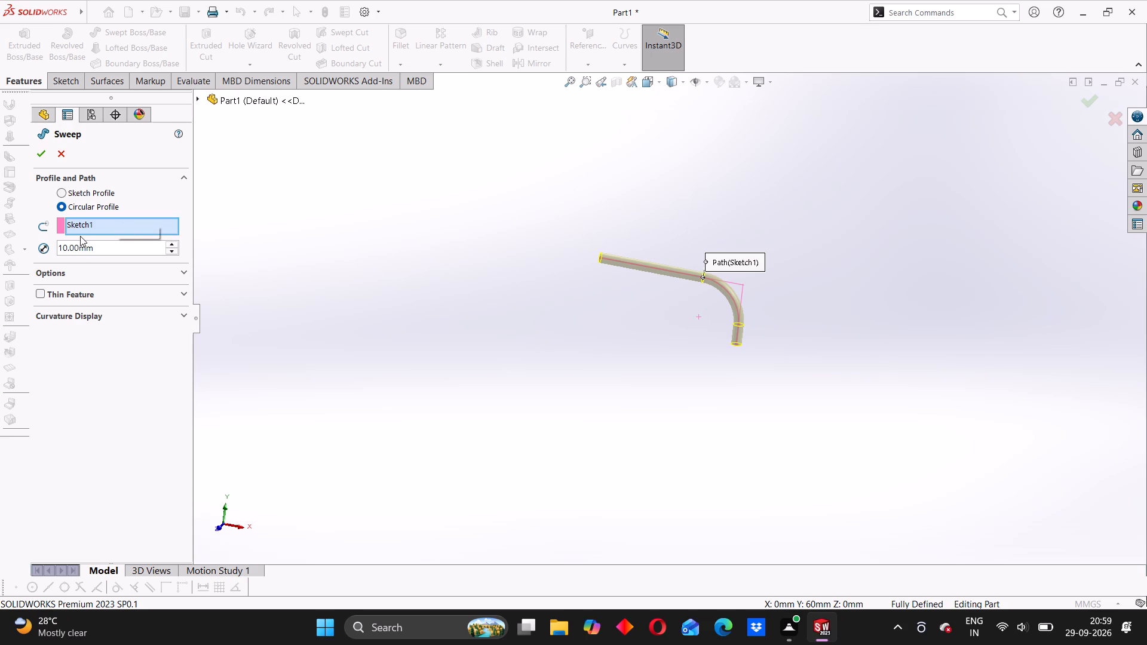
left_click_drag(99, 247, 57, 242)
type("40")
key("Return")
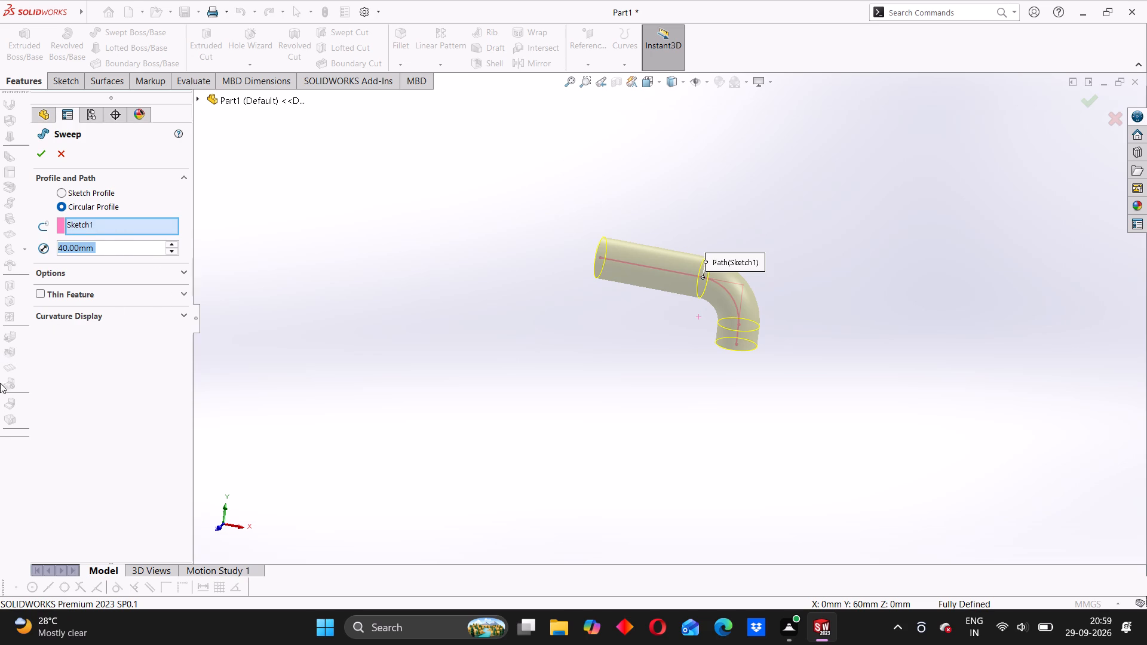
Make the sweep a one-direction thin feature with a 5 mm wall thickness.
scroll(741, 335, "up", 2)
middle_click_drag(619, 339, 551, 407)
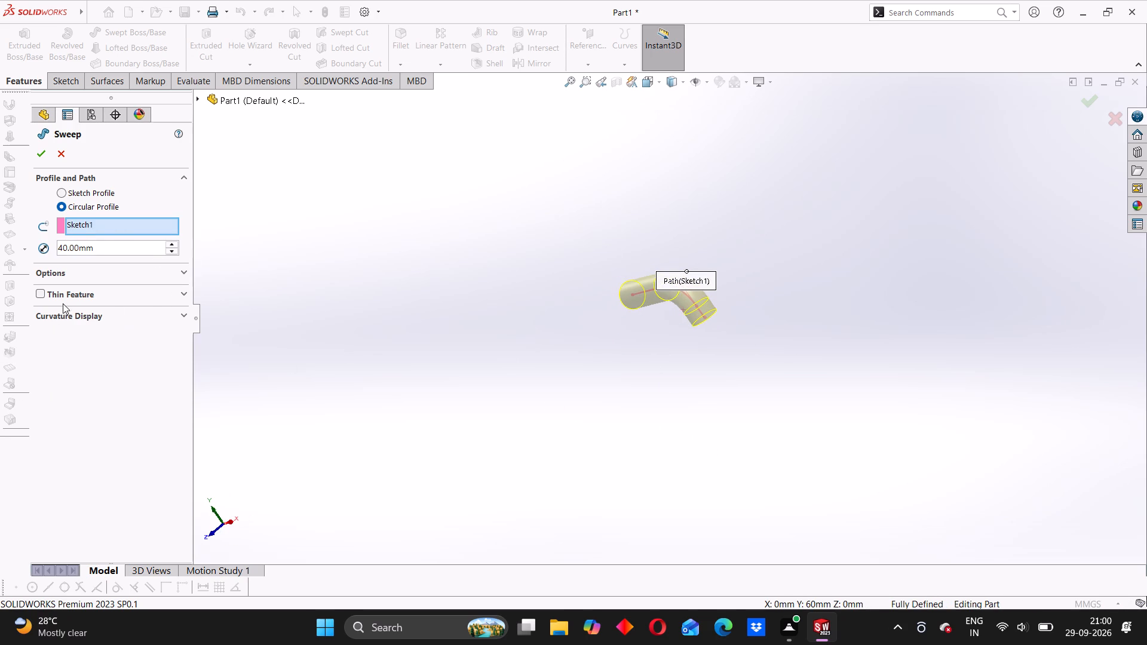
left_click(36, 292)
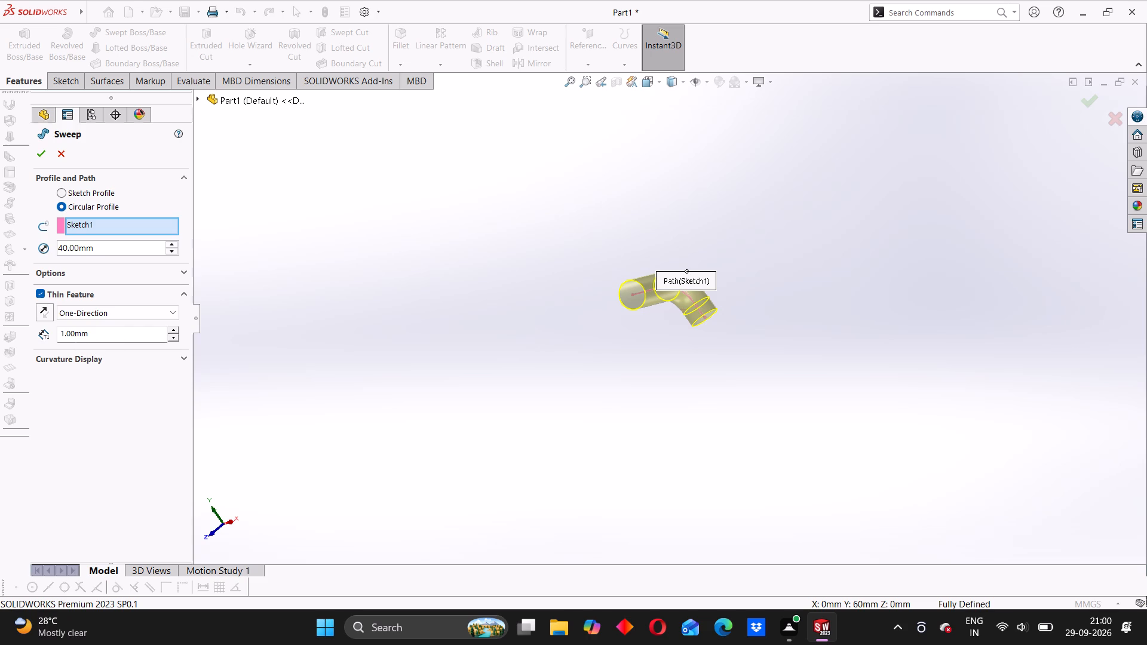
left_click_drag(93, 330, 50, 333)
middle_click_drag(468, 357, 486, 363)
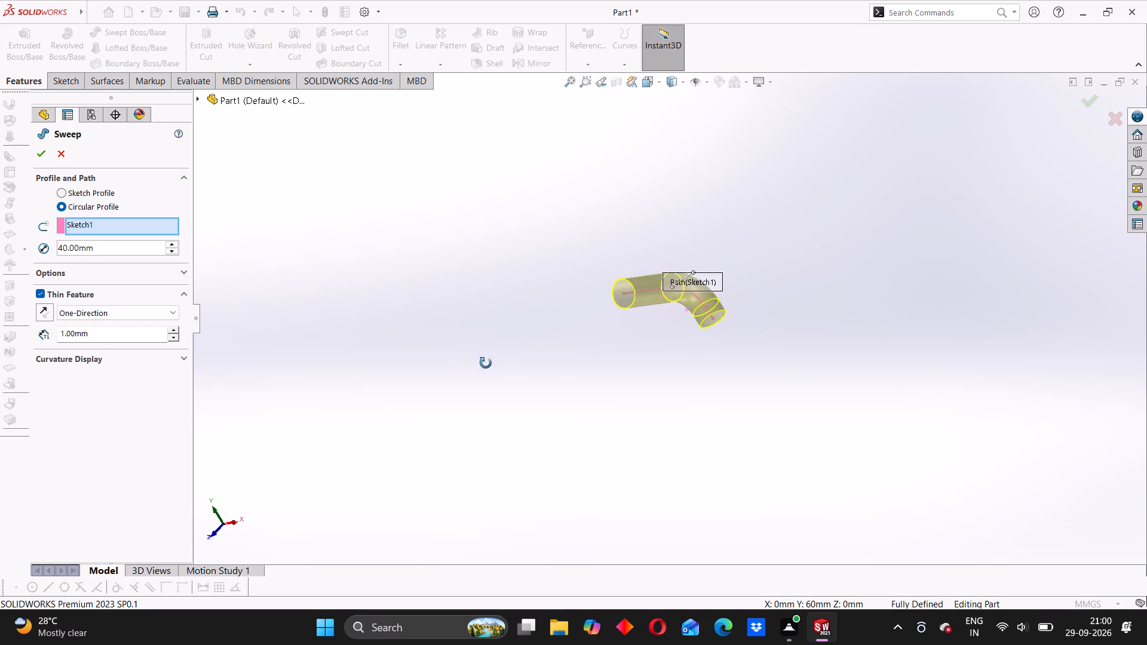
middle_click_drag(486, 363, 455, 354)
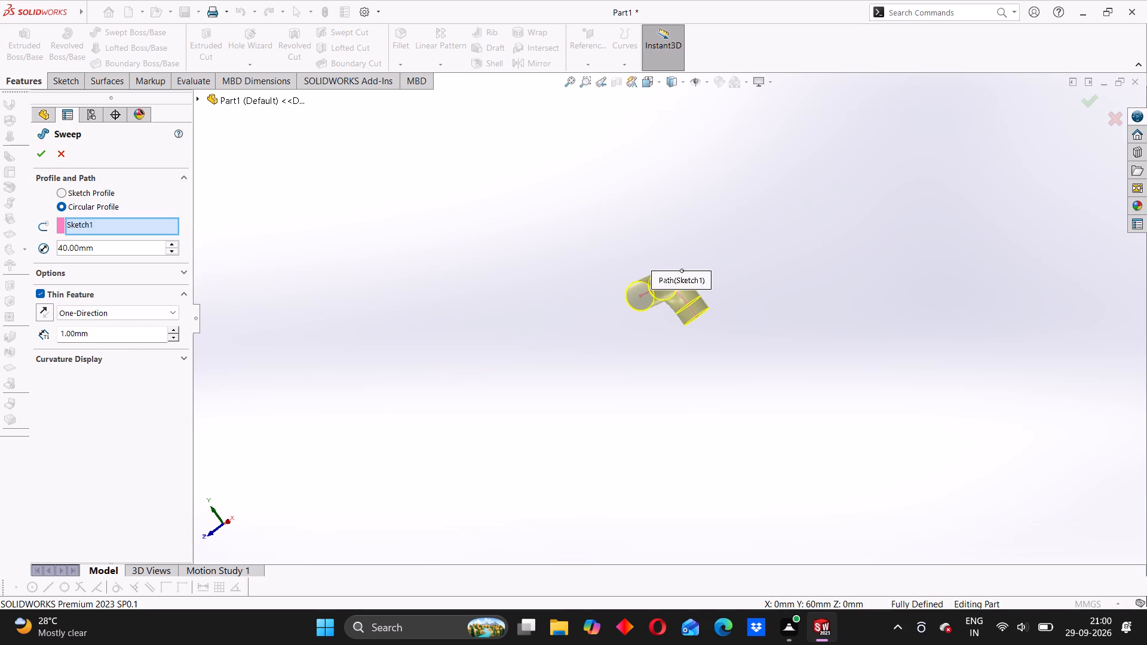
left_click_drag(88, 337, 42, 331)
key("5")
key("Return")
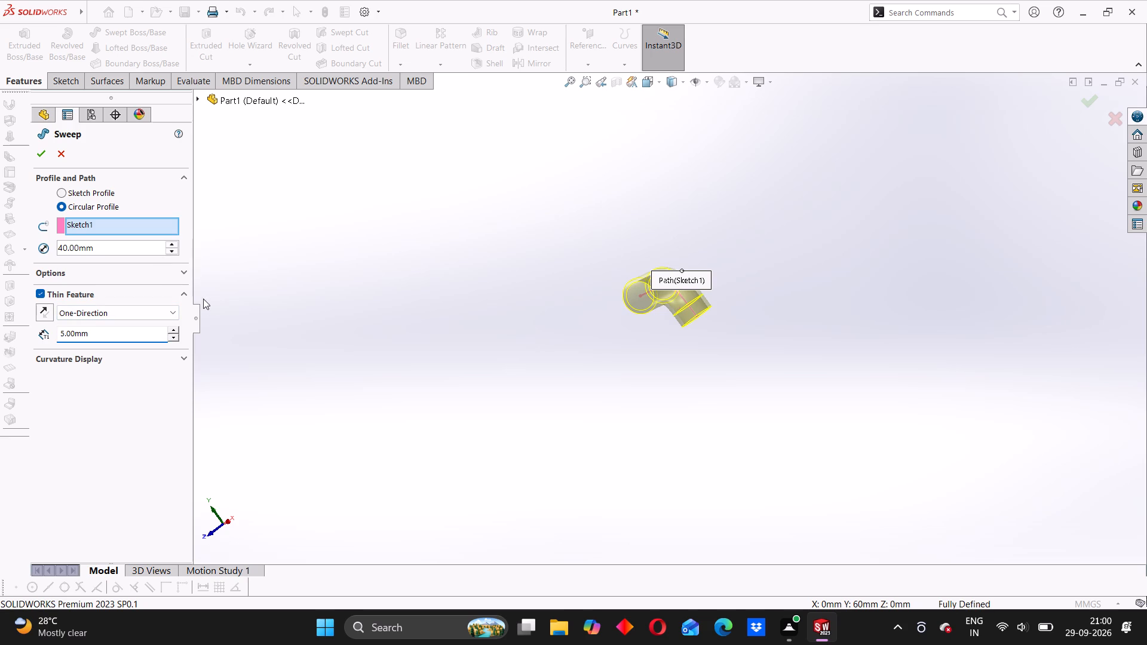
Inspect the hollow pipe preview from several angles, including both open ends, and accept the sweep.
scroll(215, 312, "up", 2)
middle_click_drag(618, 321, 684, 361)
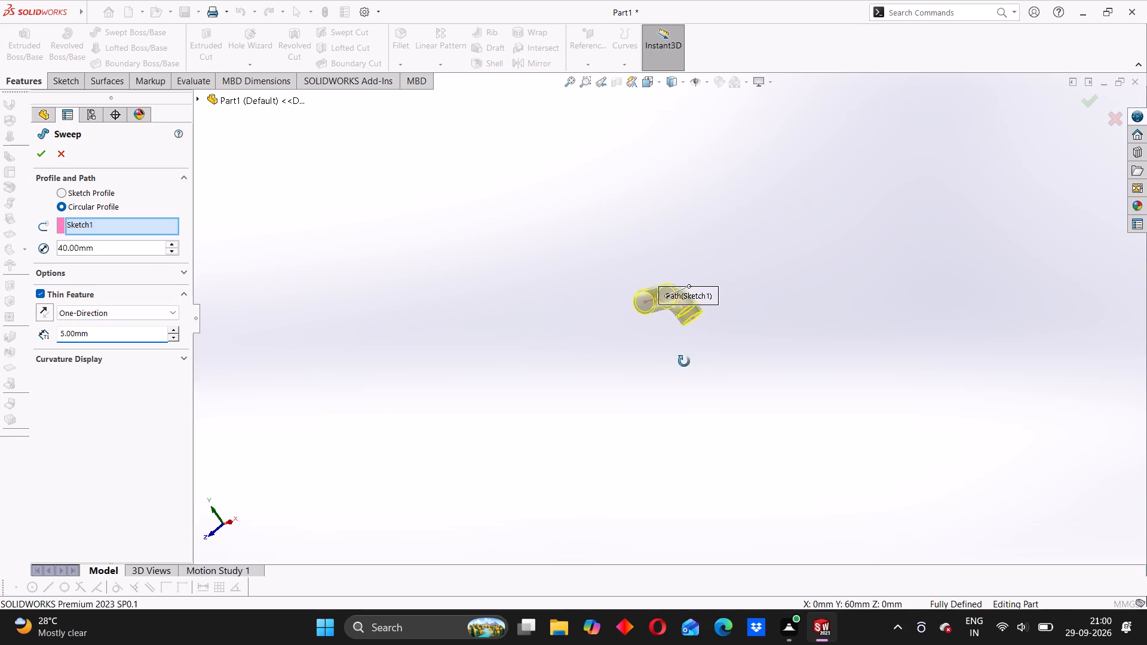
middle_click_drag(684, 361, 665, 221)
middle_click_drag(659, 248, 653, 239)
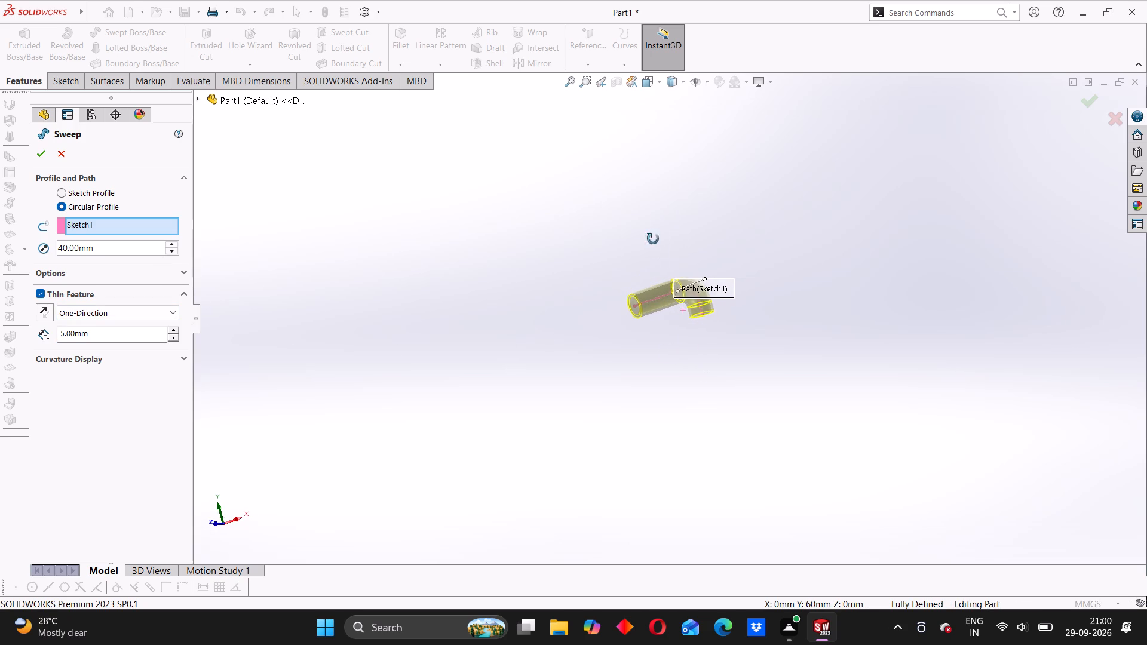
middle_click_drag(653, 239, 587, 214)
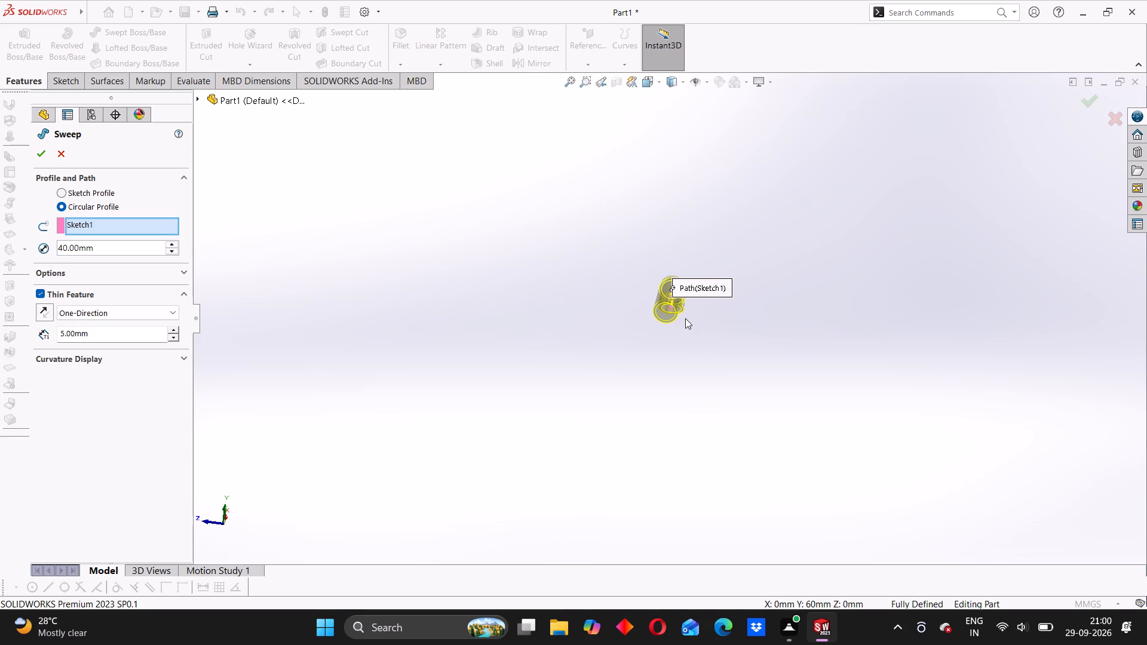
scroll(685, 318, "down", 5)
middle_click_drag(688, 379, 587, 293)
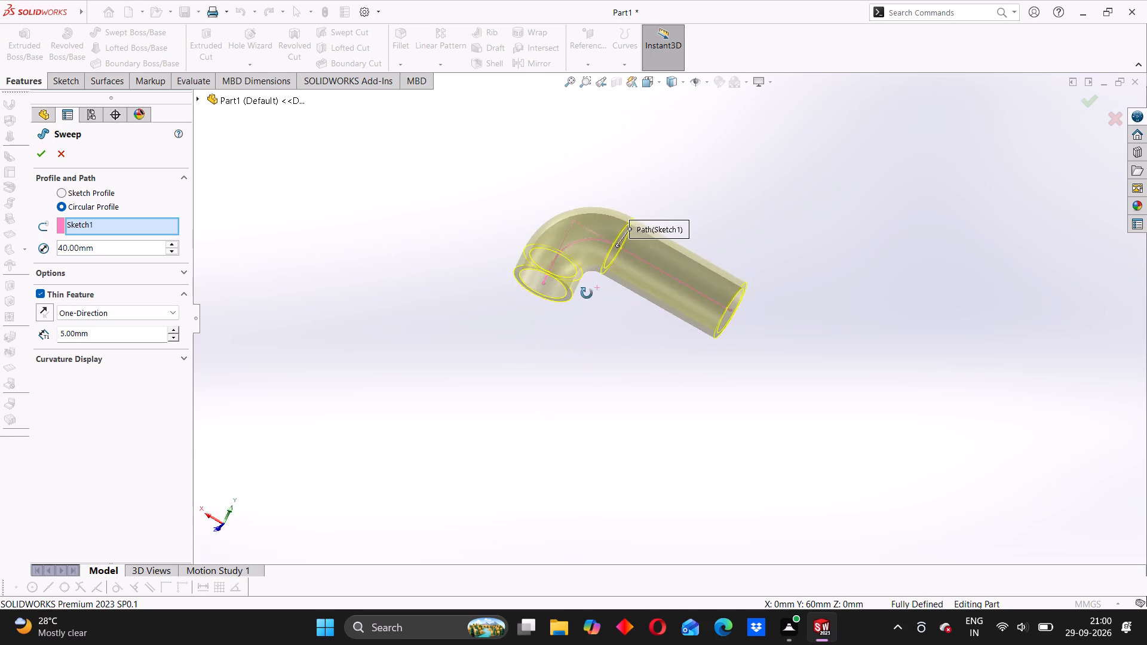
middle_click_drag(587, 293, 418, 281)
middle_click_drag(667, 352, 443, 382)
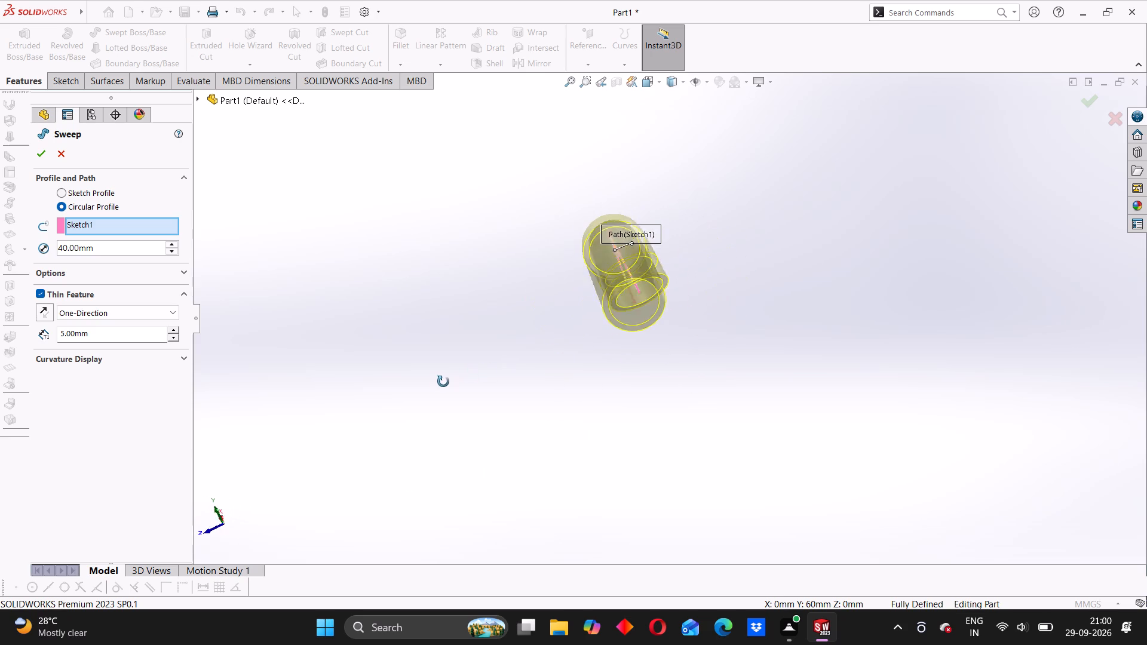
middle_click_drag(443, 382, 438, 386)
middle_click_drag(519, 332, 468, 475)
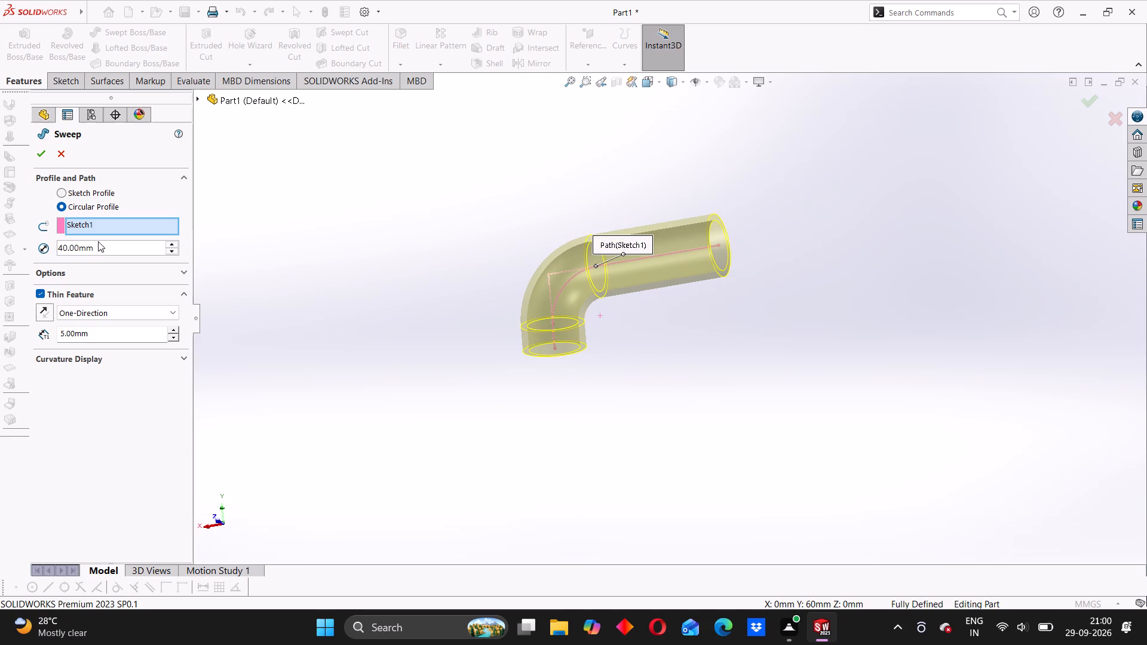
left_click(41, 158)
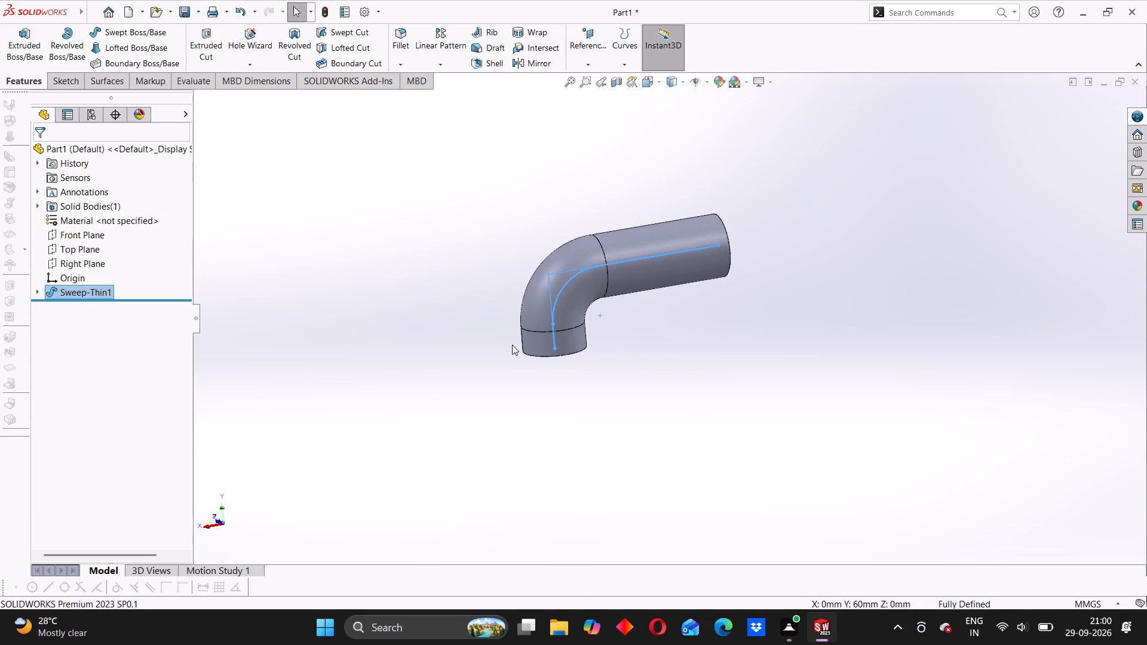
Apply the polished gold metal appearance to the whole swept pipe body.
middle_click_drag(512, 392, 497, 230)
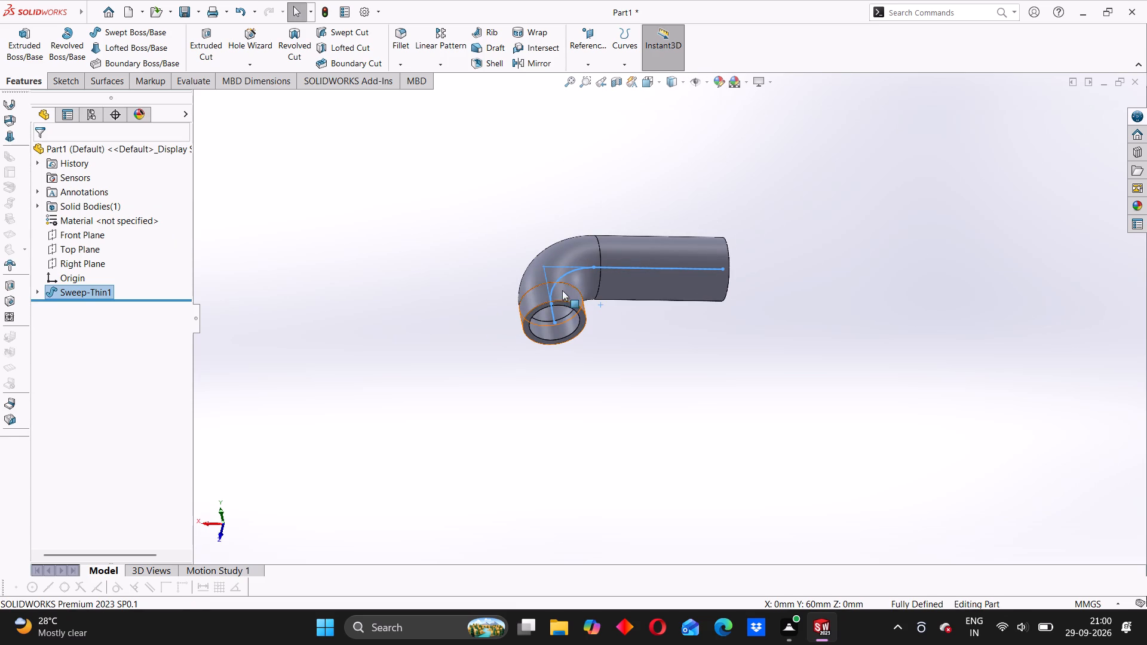
right_click(626, 247)
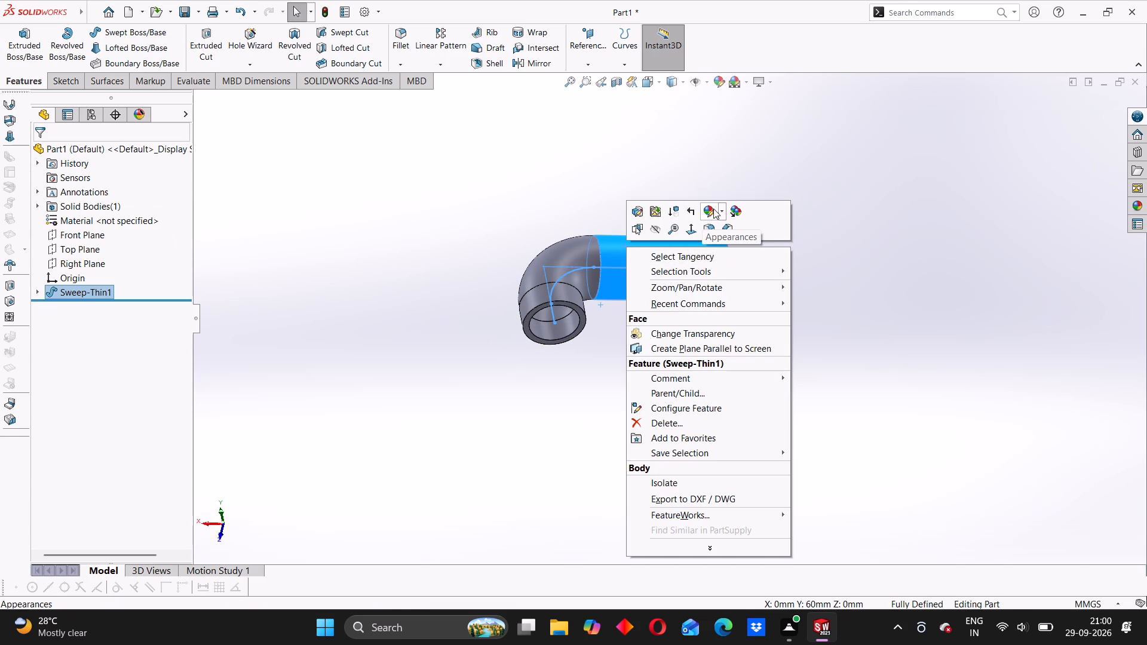
left_click(710, 208)
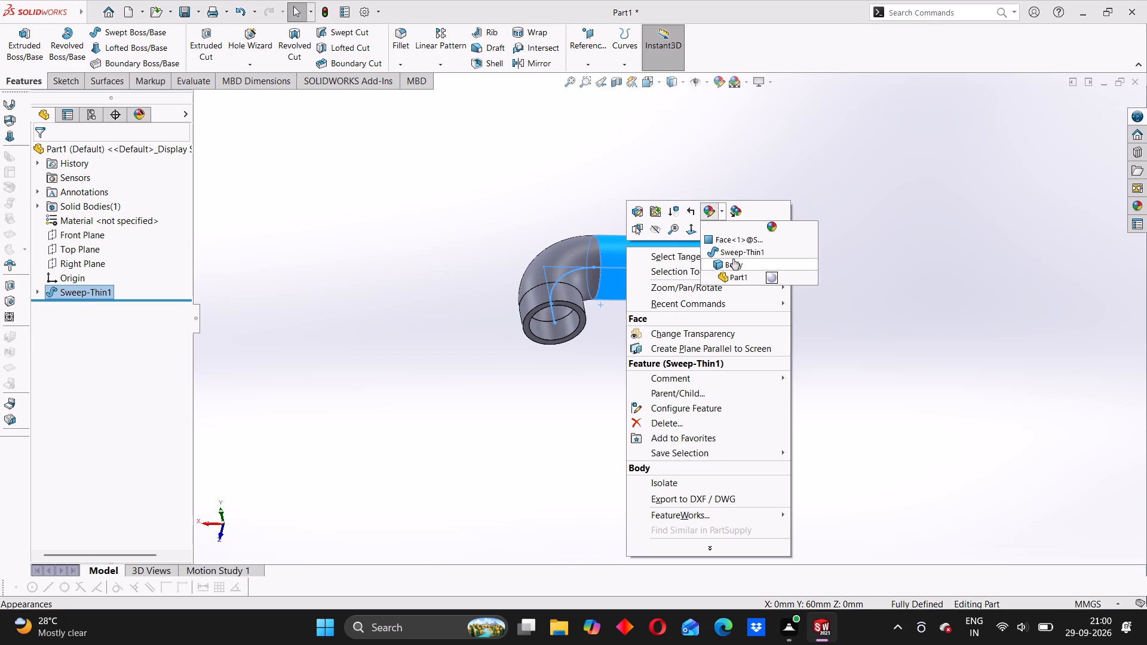
left_click(732, 260)
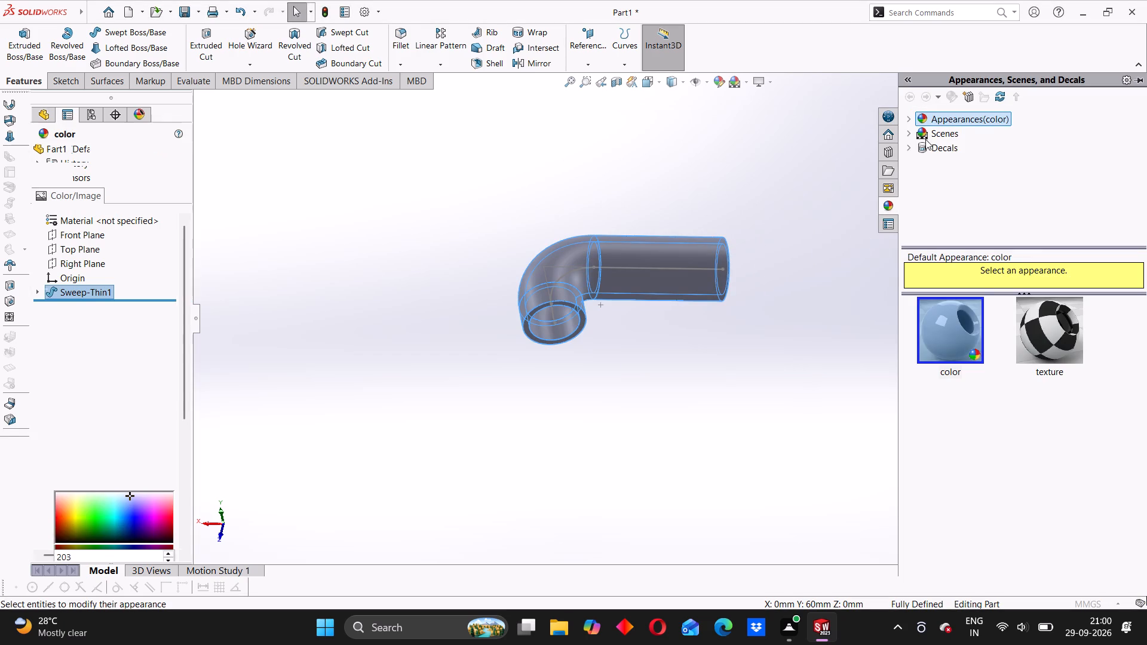
left_click(907, 120)
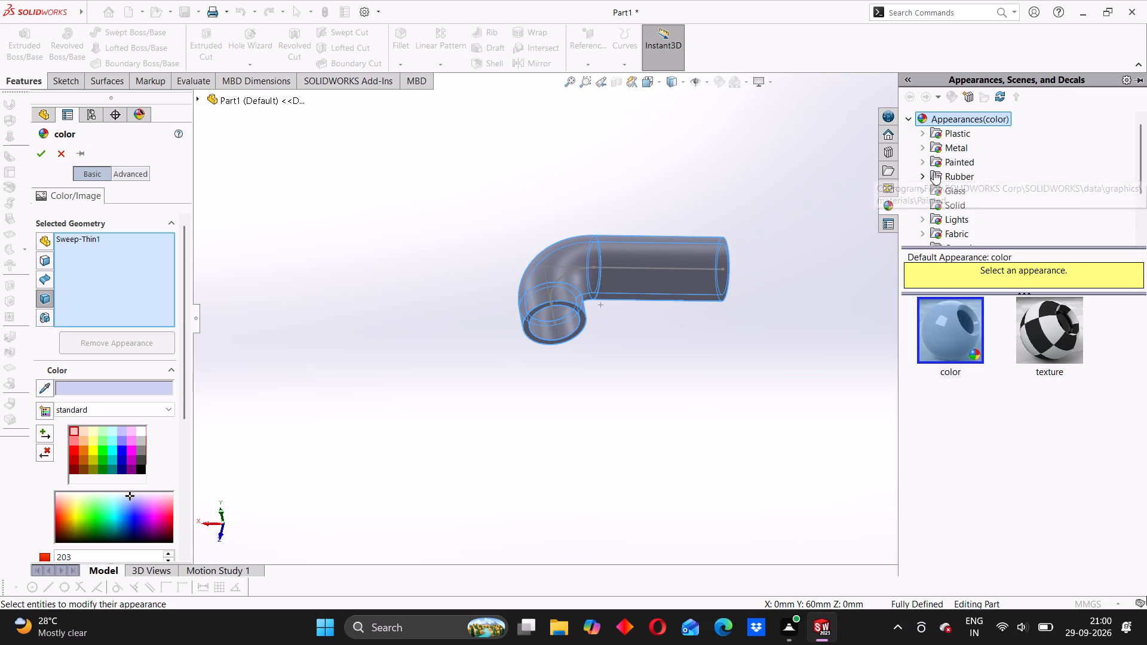
scroll(941, 171, "down", 2)
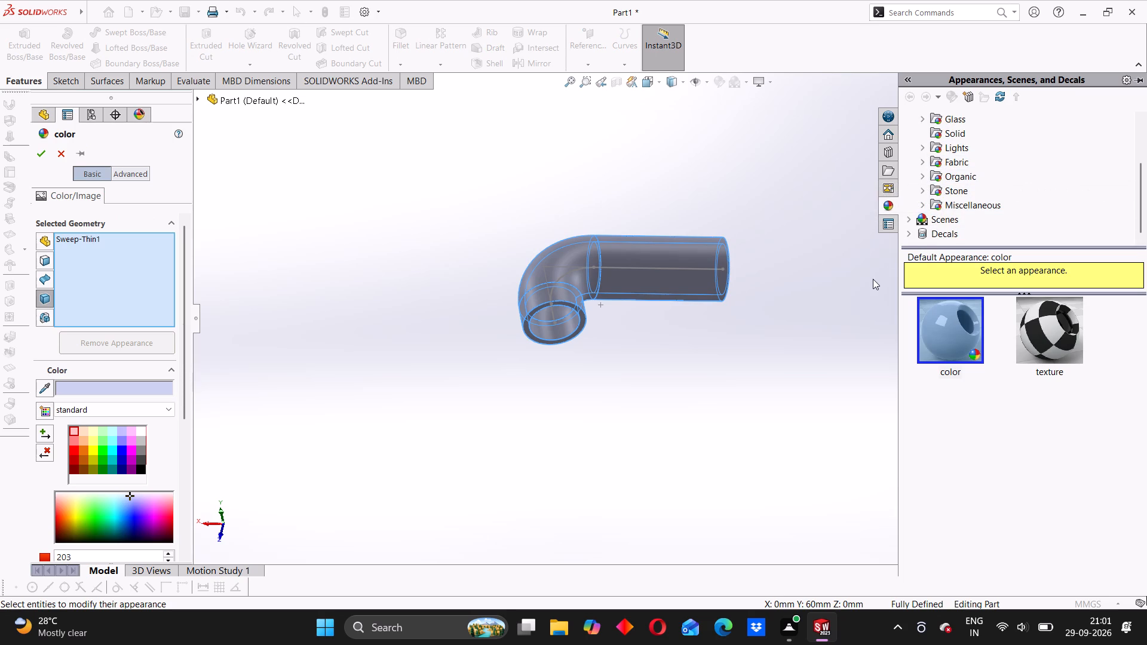
scroll(940, 161, "up", 1)
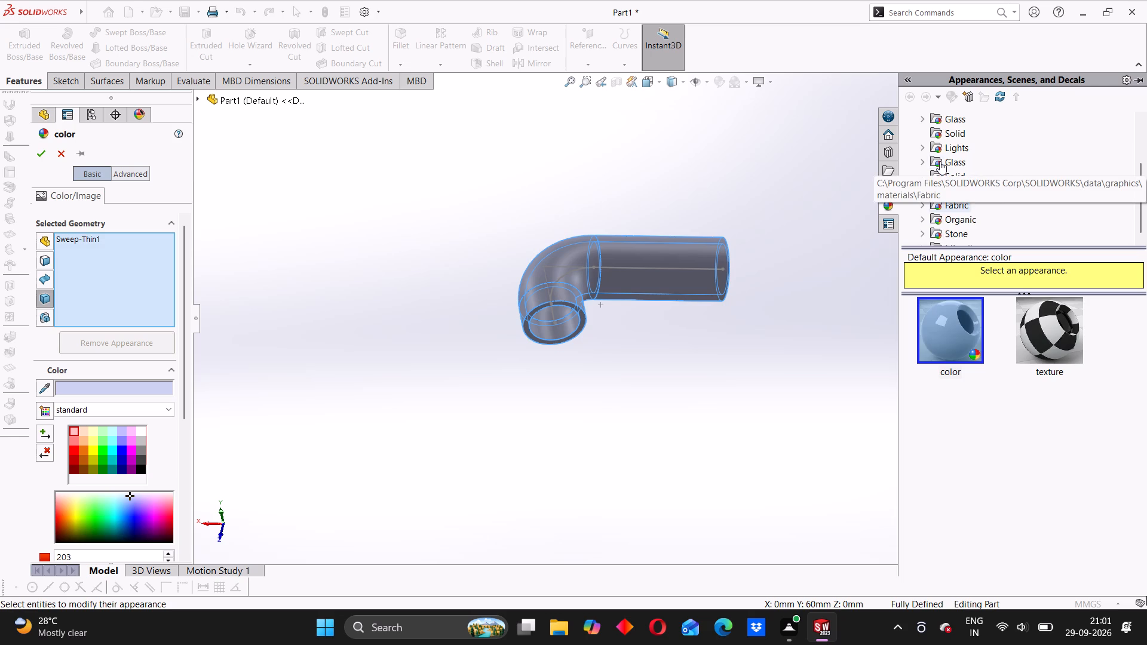
scroll(935, 142, "up", 1)
left_click(926, 145)
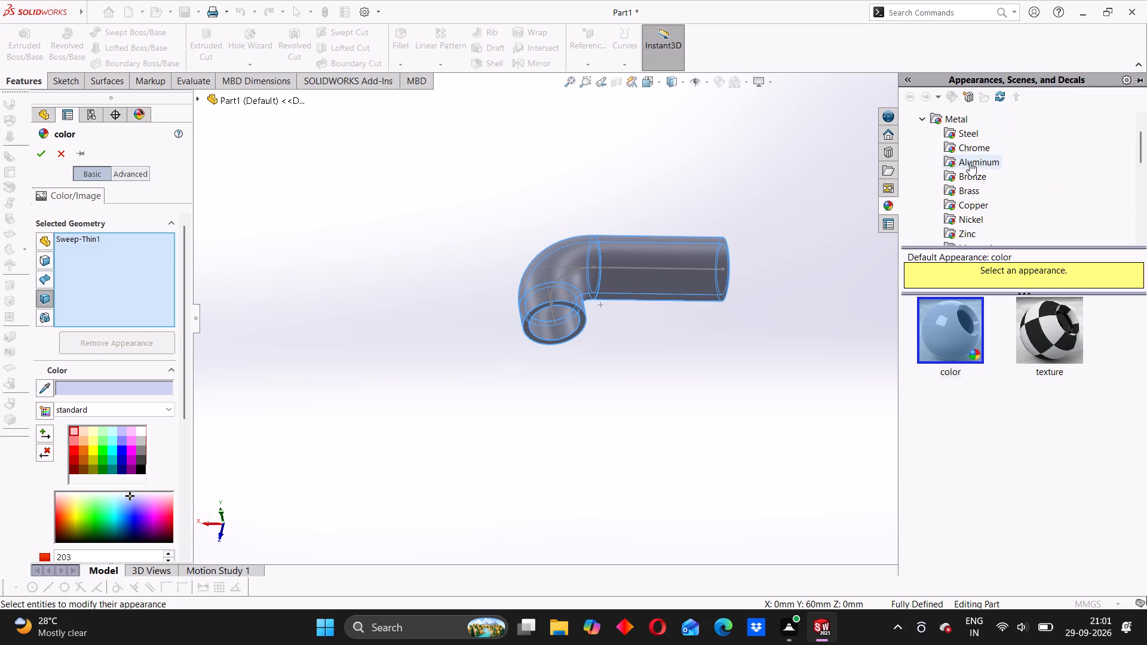
scroll(971, 168, "down", 2)
left_click(953, 223)
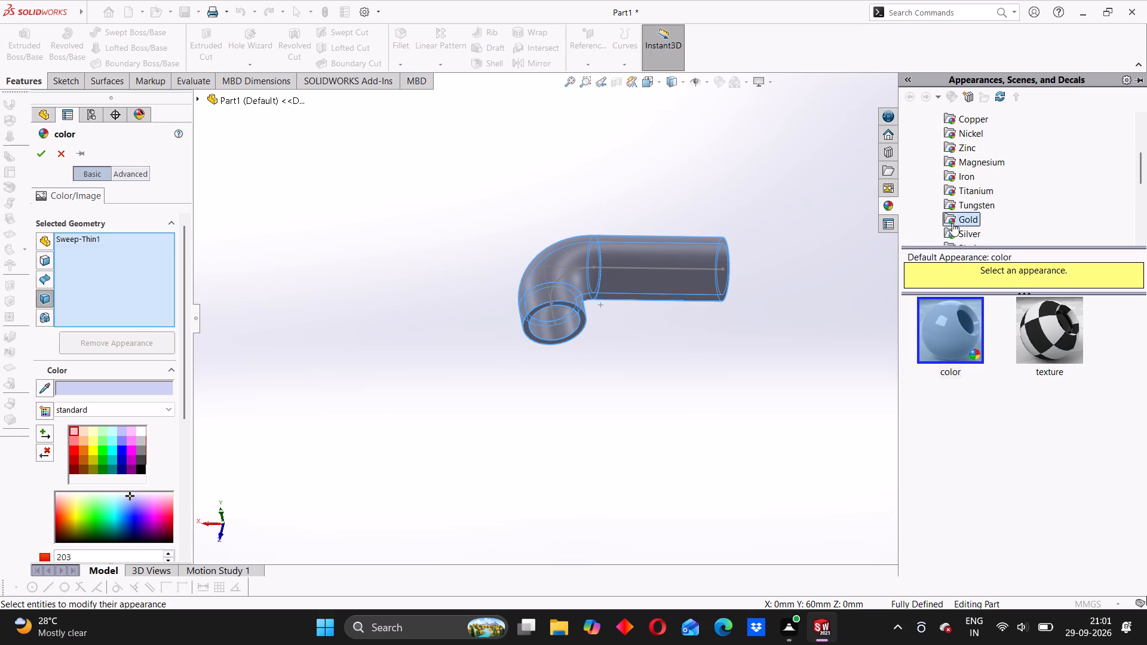
left_click(933, 329)
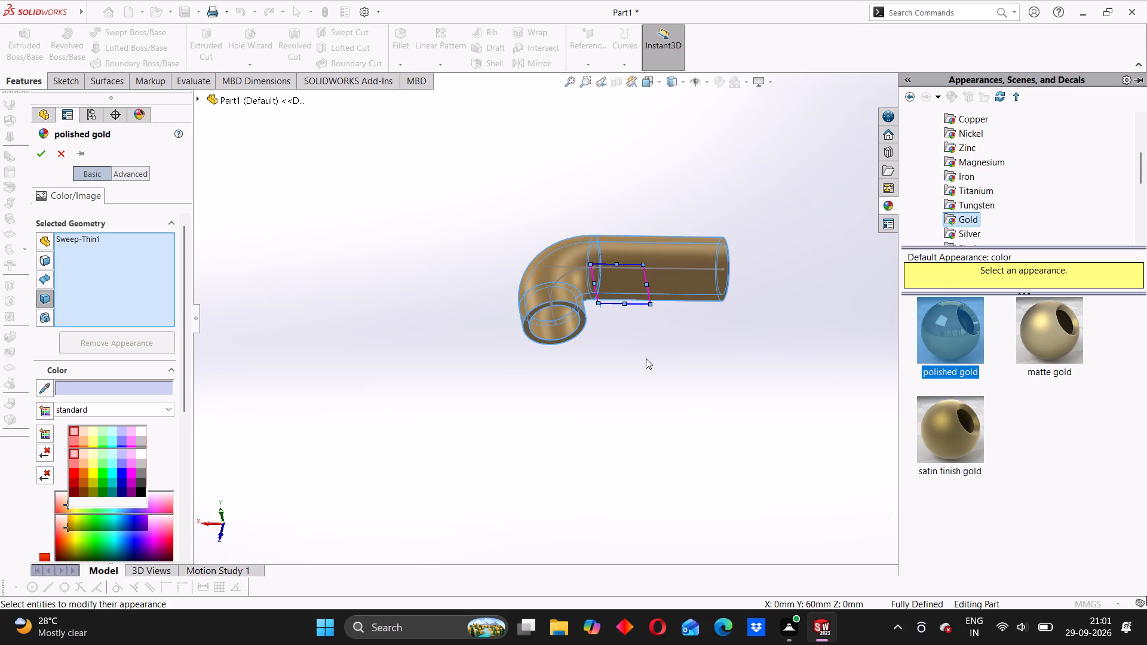
Examine the polished gold finish on the bent pipe from several angles, including the open ends.
middle_click_drag(640, 356, 642, 498)
middle_click_drag(679, 324, 787, 317)
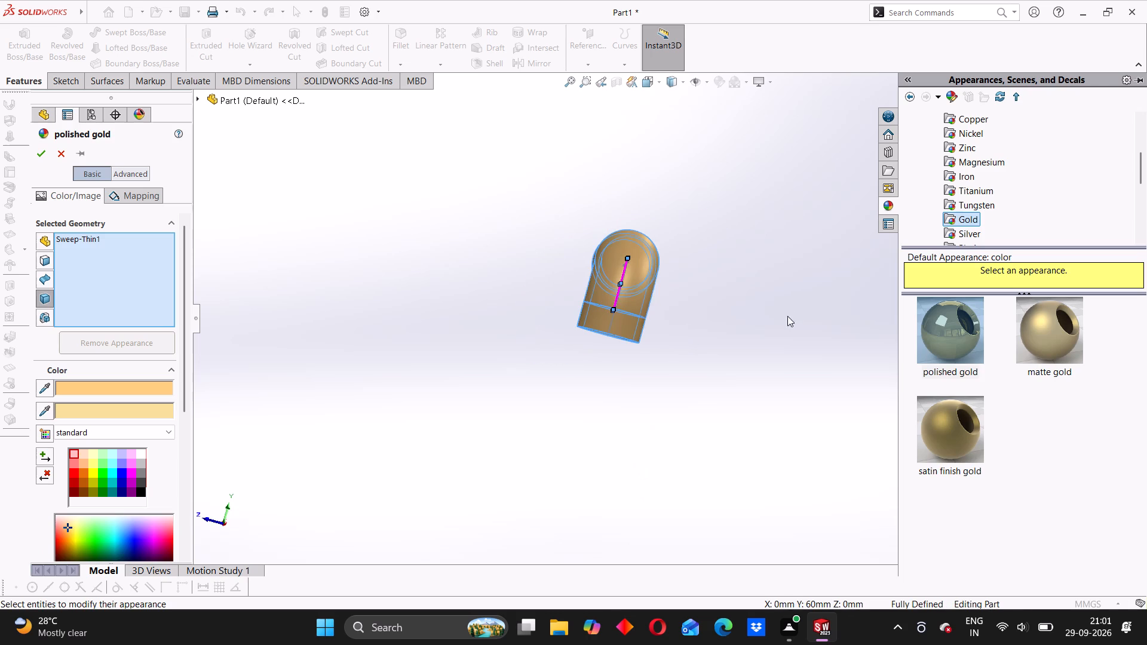
middle_click_drag(703, 316, 560, 362)
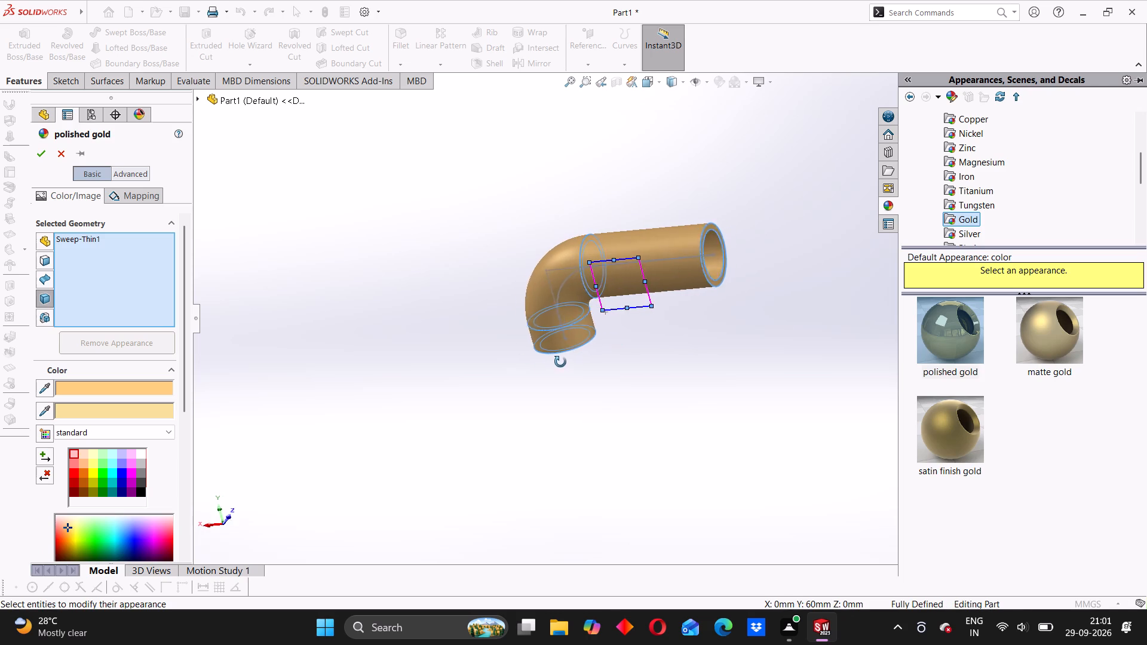
middle_click_drag(560, 362, 572, 270)
scroll(582, 239, "down", 2)
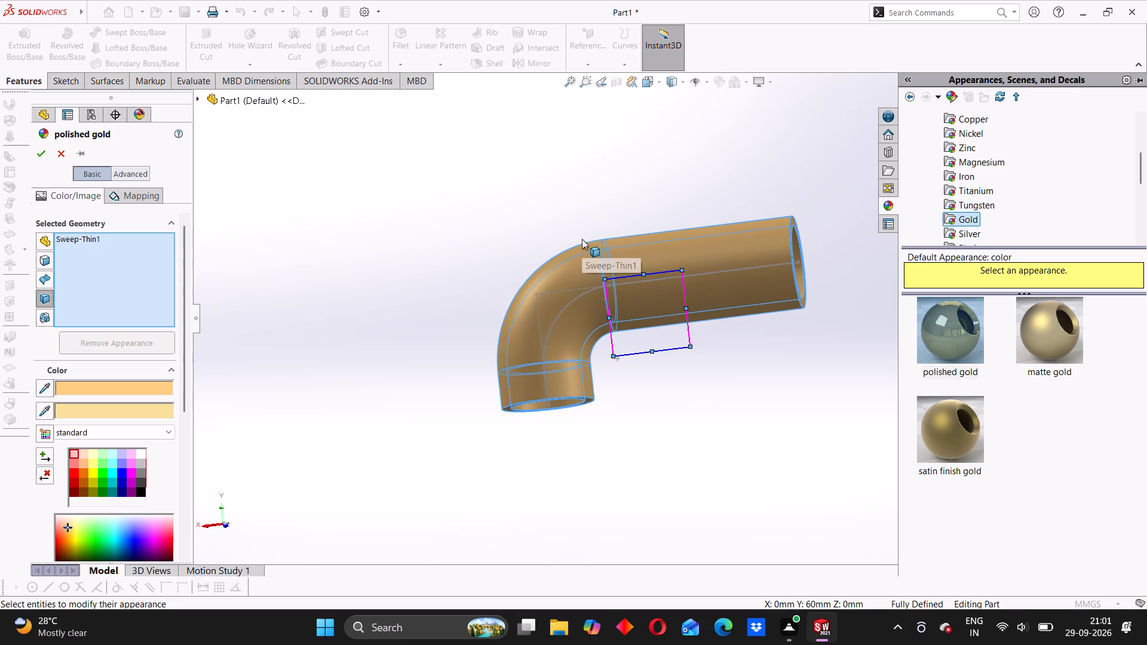
scroll(583, 247, "down", 2)
scroll(593, 282, "up", 4)
middle_click_drag(580, 300, 611, 328)
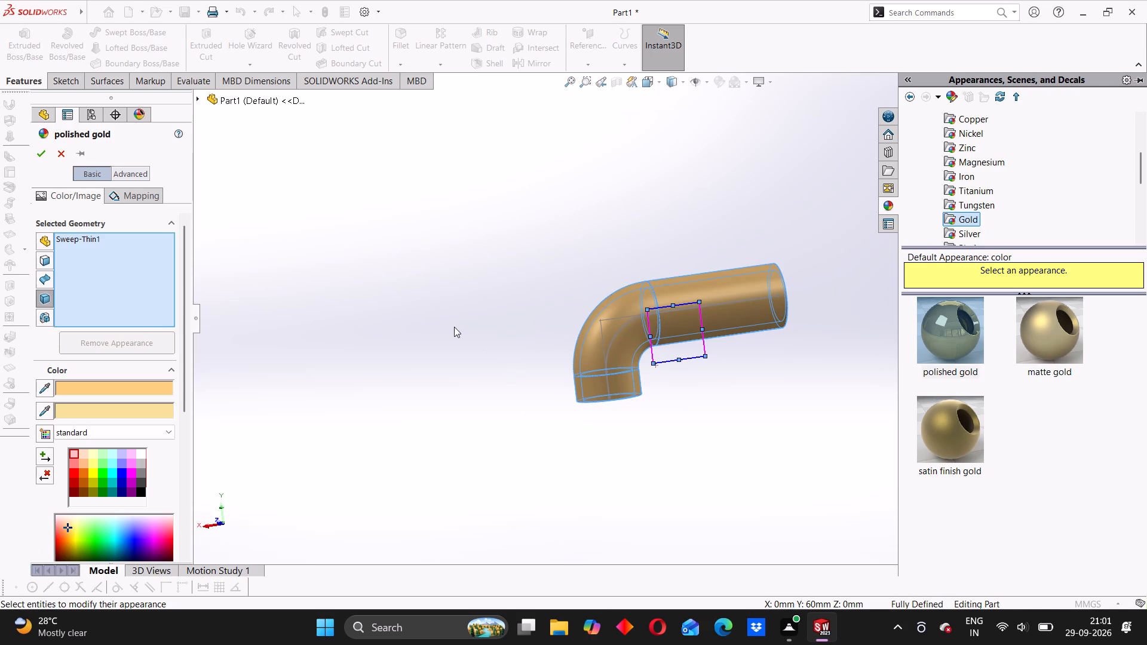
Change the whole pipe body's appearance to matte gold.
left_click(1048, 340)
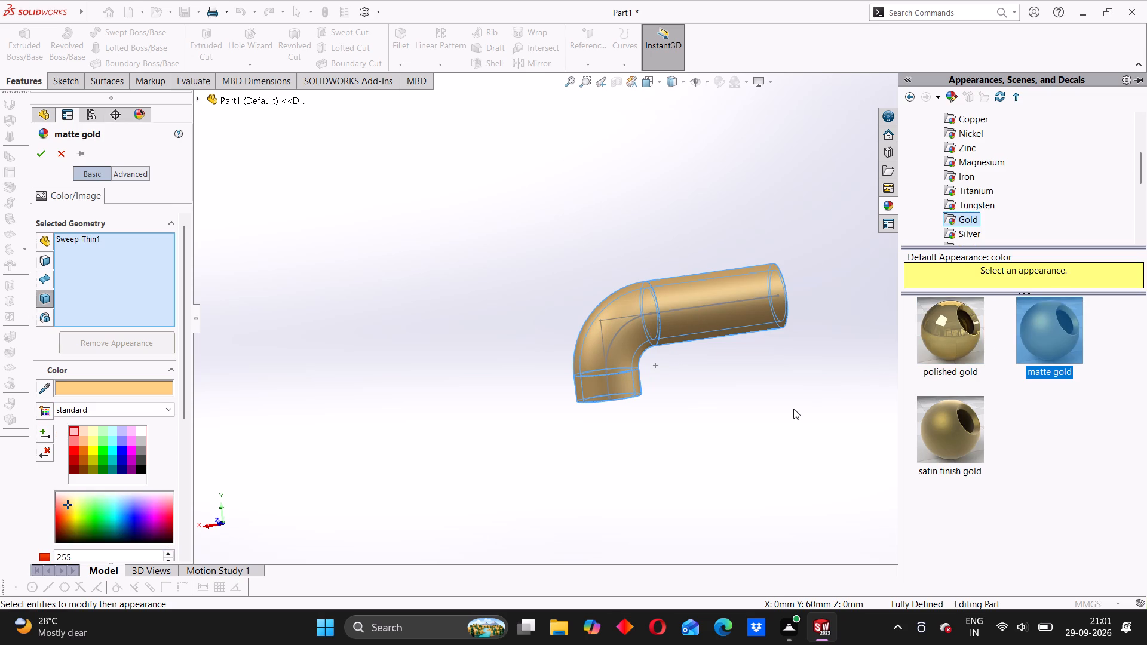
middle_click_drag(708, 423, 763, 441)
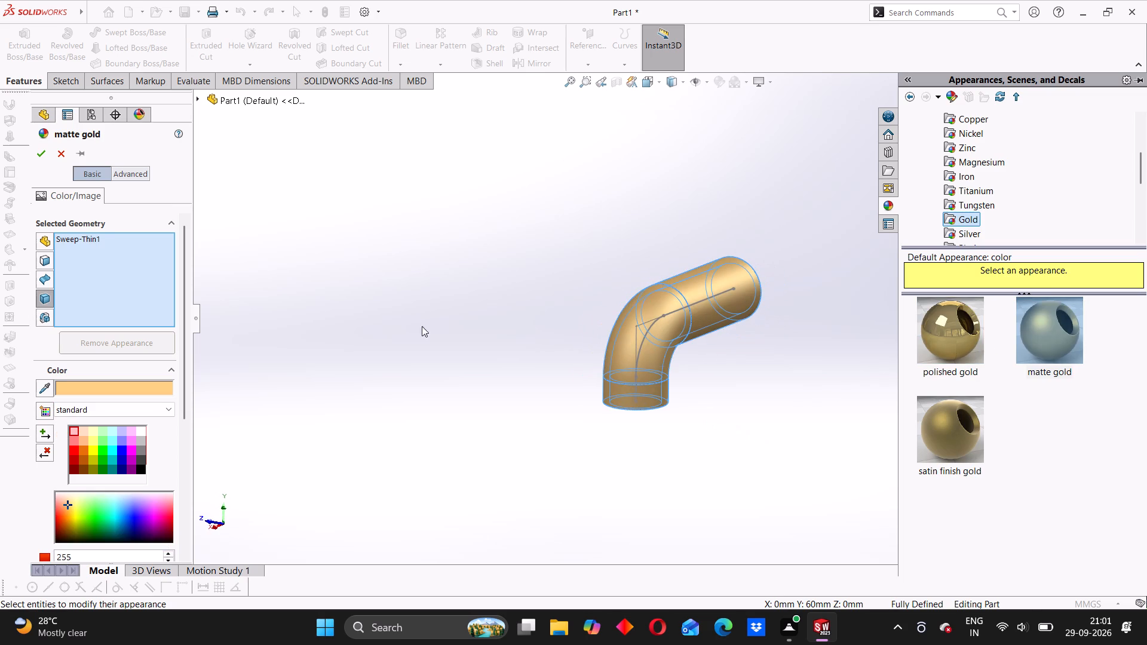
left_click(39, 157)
Inspect the matte gold pipe from all around, checking the bend, the straight leg and both open ends.
scroll(659, 277, "down", 3)
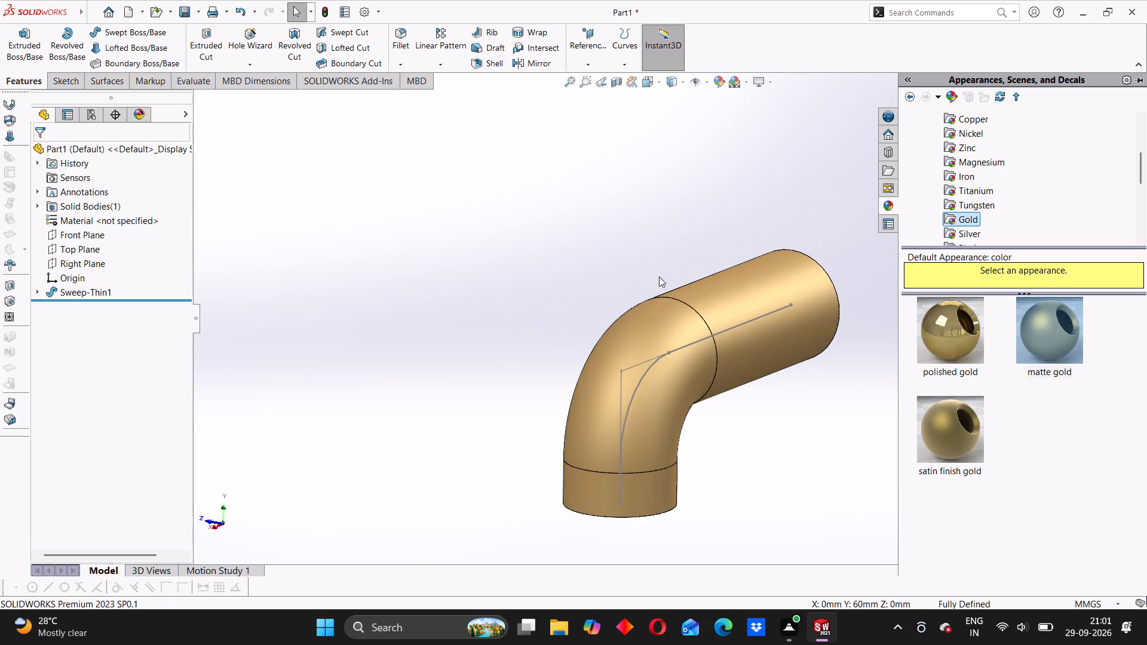
scroll(764, 340, "up", 4)
middle_click_drag(765, 341, 725, 357)
left_click(473, 310)
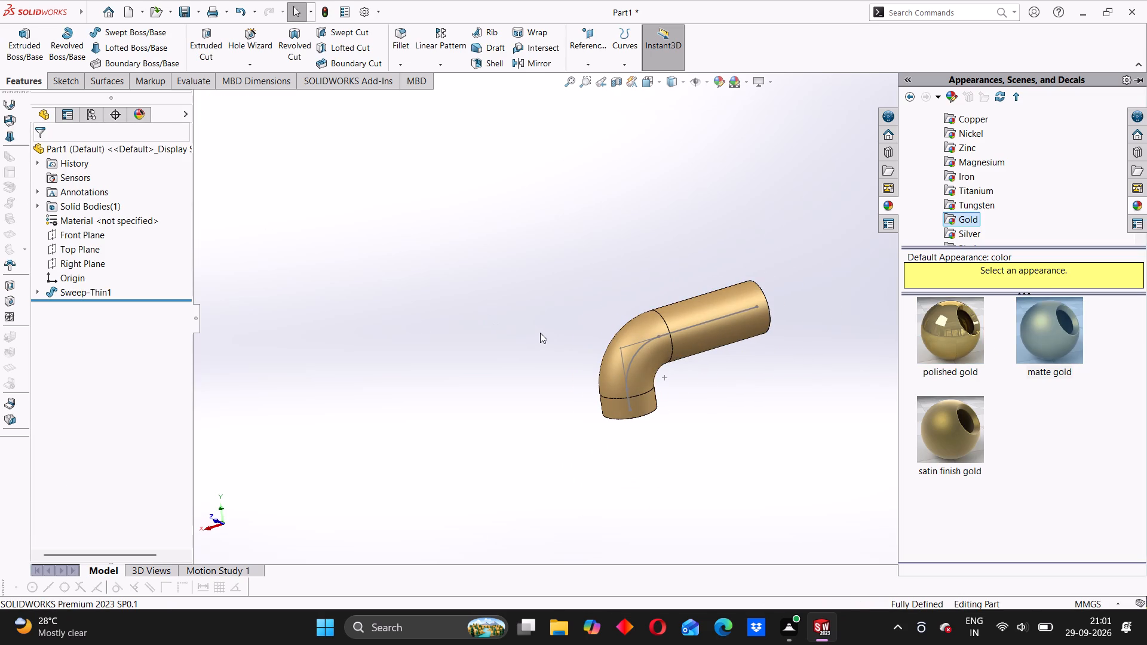
scroll(607, 344, "up", 3)
middle_click_drag(661, 355, 632, 373)
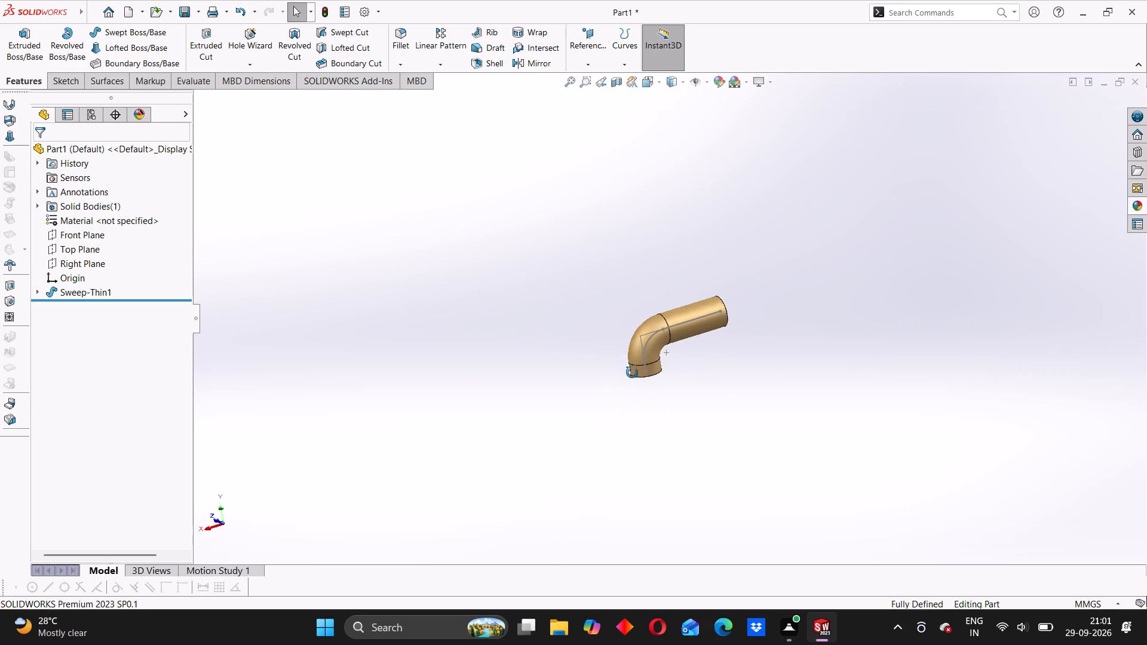
middle_click_drag(632, 373, 904, 394)
scroll(599, 331, "down", 3)
middle_click_drag(671, 338, 671, 340)
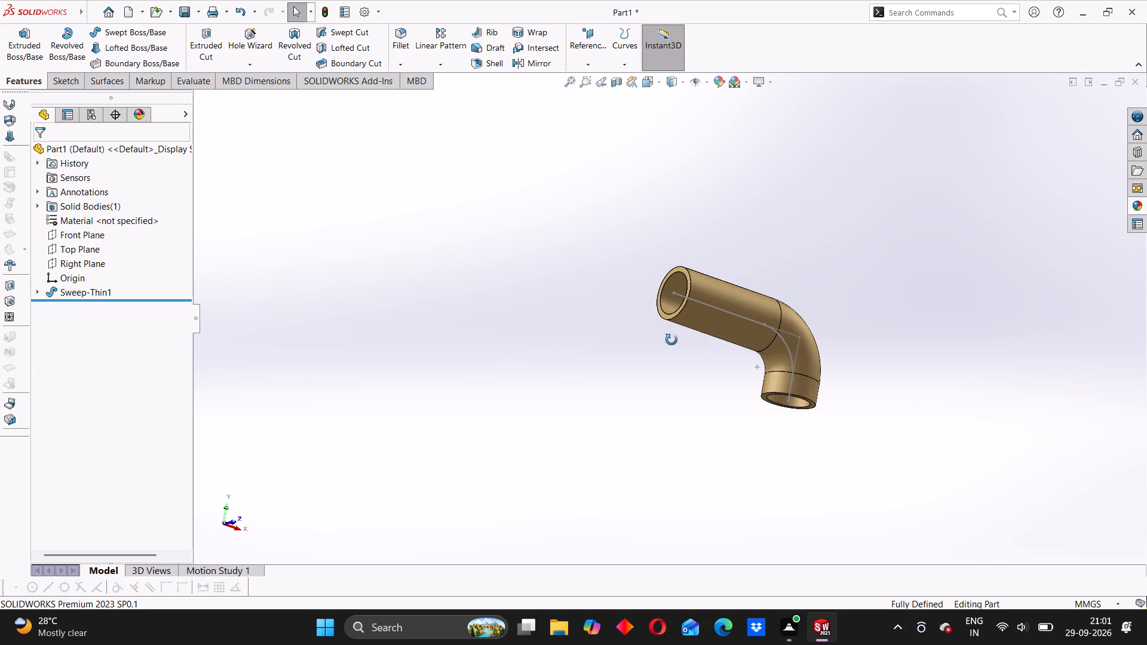
middle_click_drag(671, 340, 642, 410)
scroll(699, 332, "down", 2)
scroll(699, 333, "up", 1)
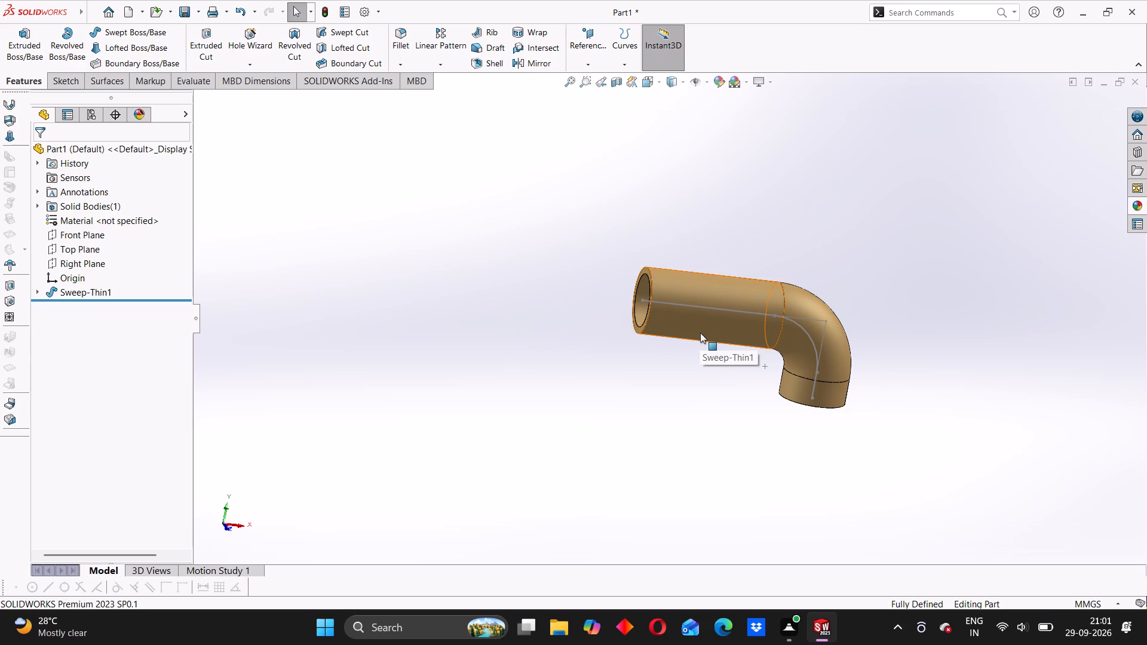
scroll(697, 330, "up", 3)
scroll(680, 317, "down", 3)
middle_click_drag(679, 318, 660, 377)
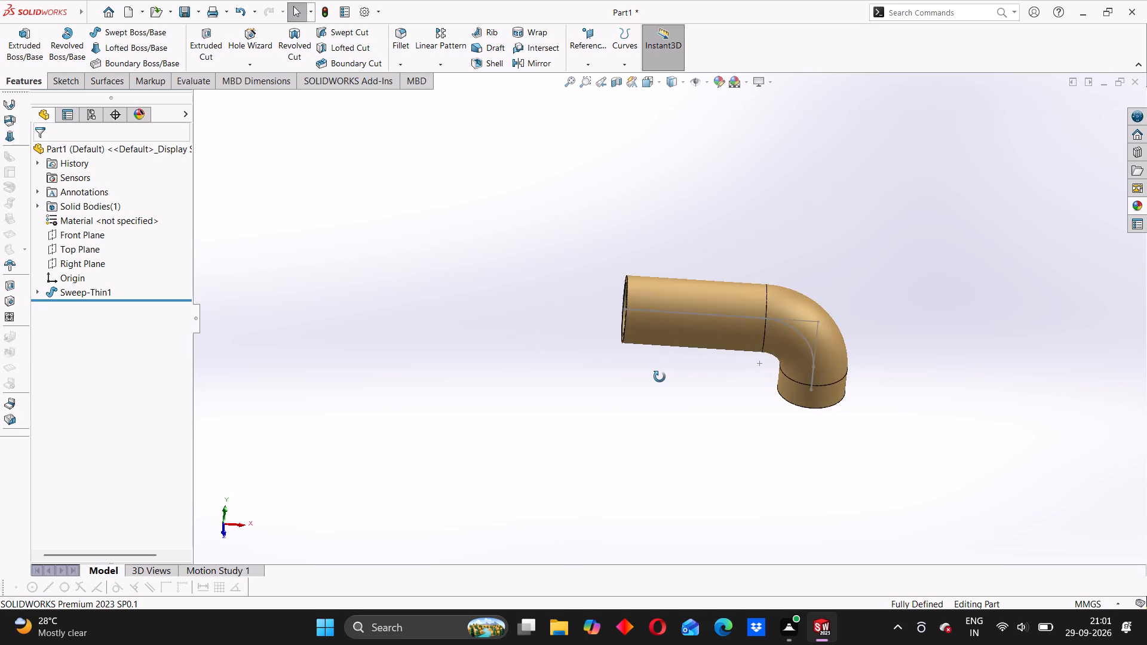
middle_click_drag(660, 377, 741, 427)
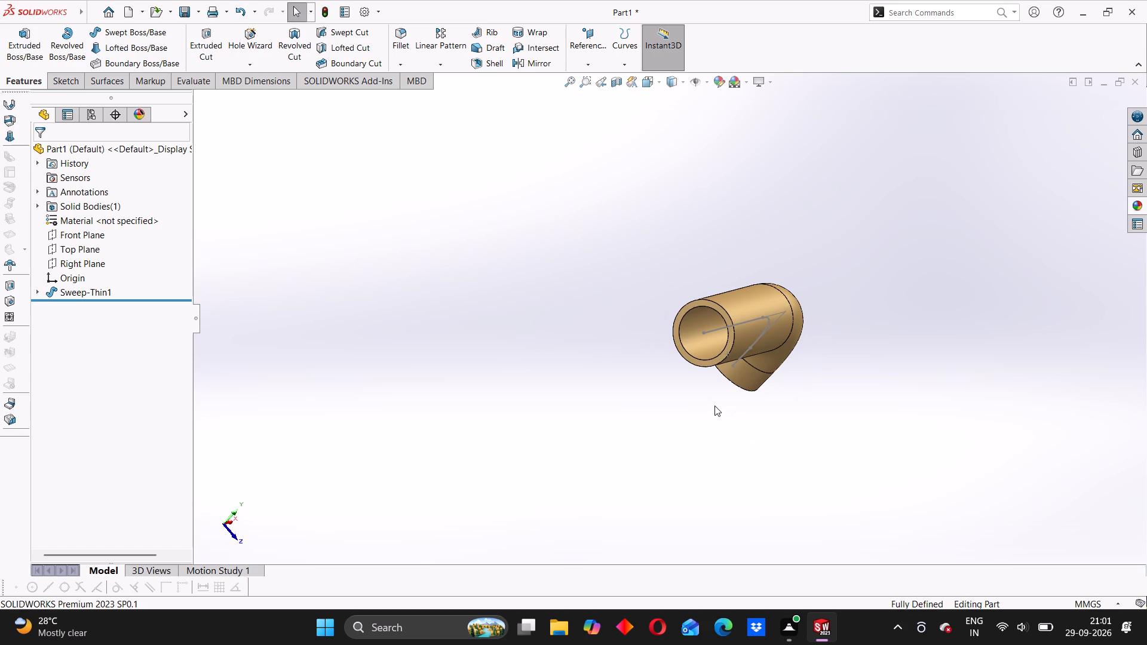
scroll(713, 404, "up", 3)
middle_click_drag(743, 360, 736, 358)
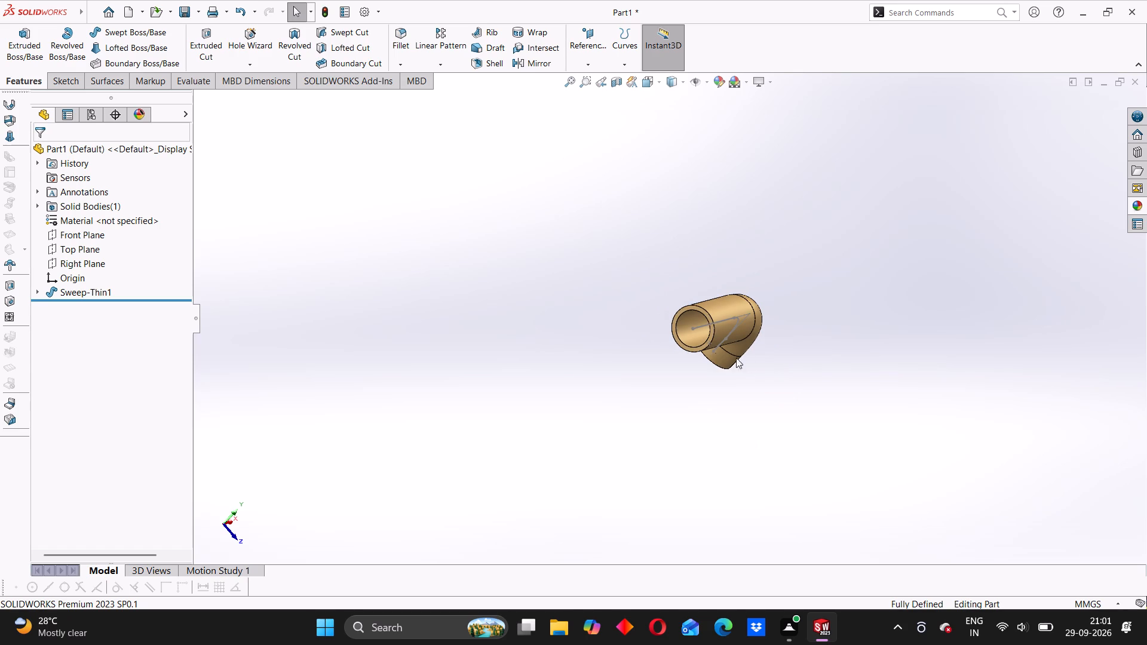
middle_click_drag(736, 358, 655, 317)
scroll(677, 317, "down", 4)
Reopen the appearance settings for the whole swept pipe body.
right_click(680, 306)
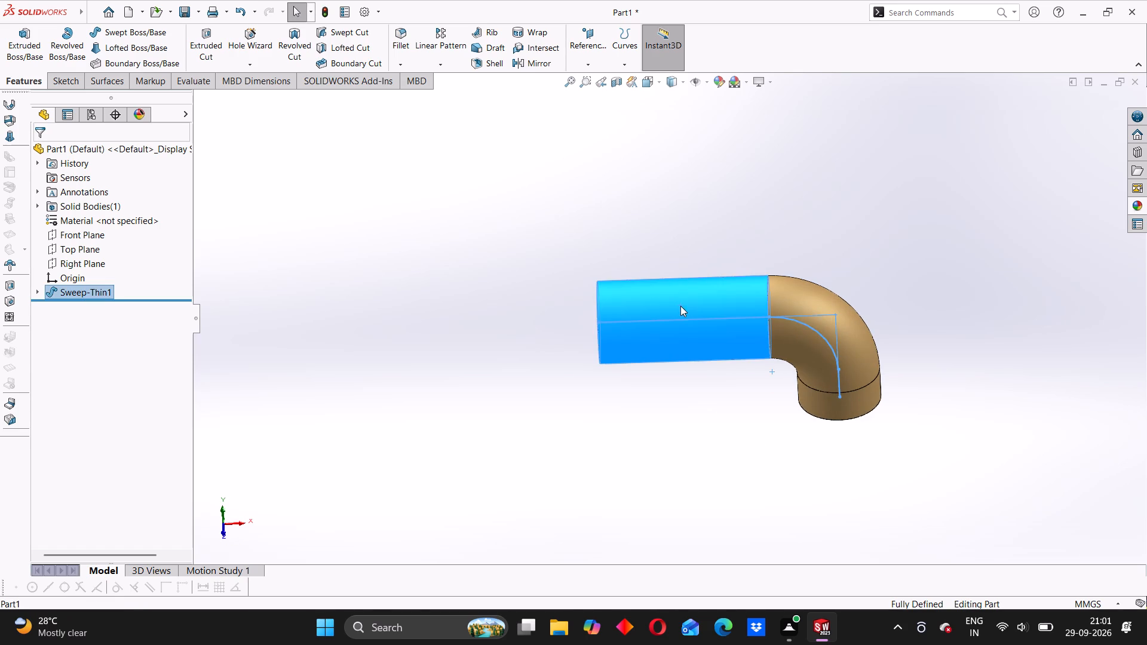
left_click(763, 274)
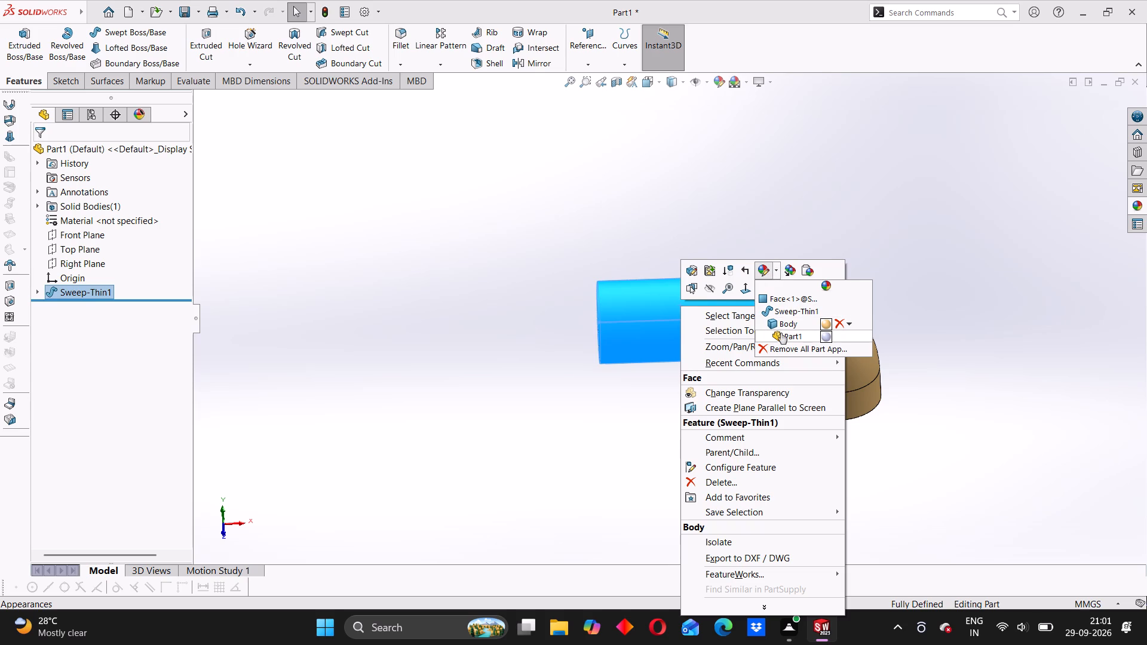
left_click(780, 325)
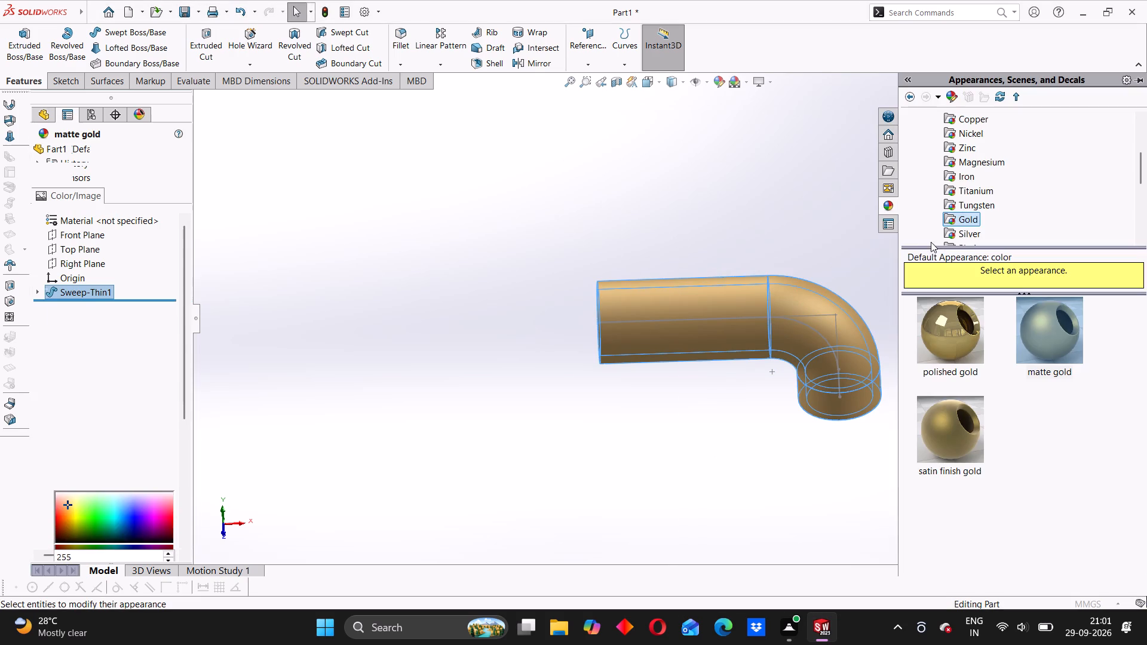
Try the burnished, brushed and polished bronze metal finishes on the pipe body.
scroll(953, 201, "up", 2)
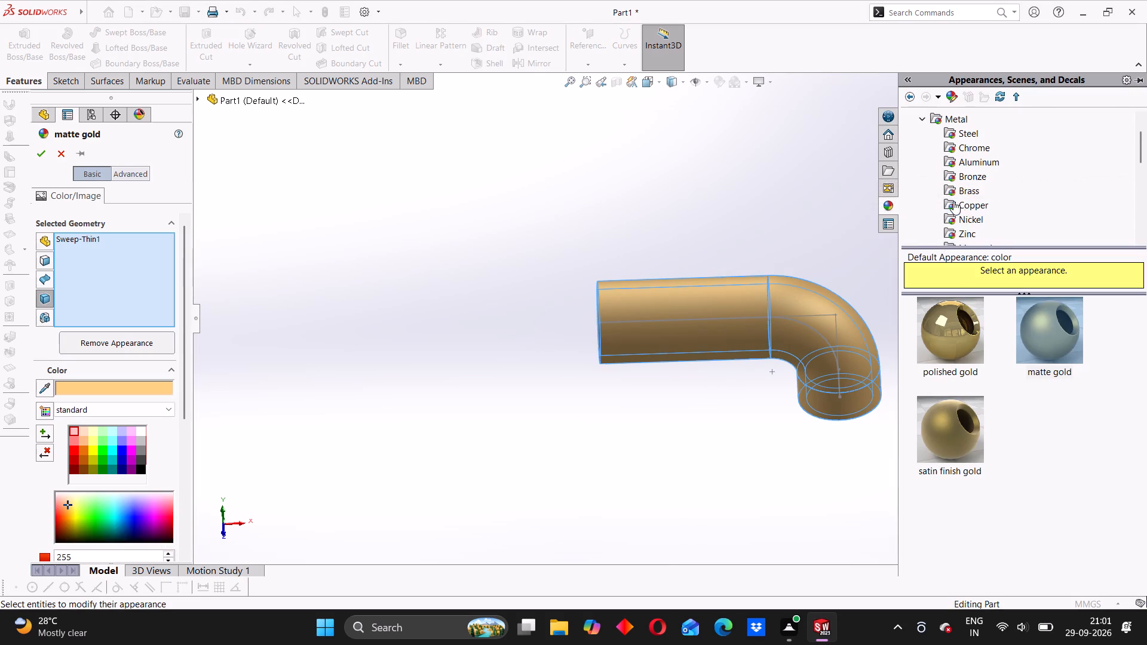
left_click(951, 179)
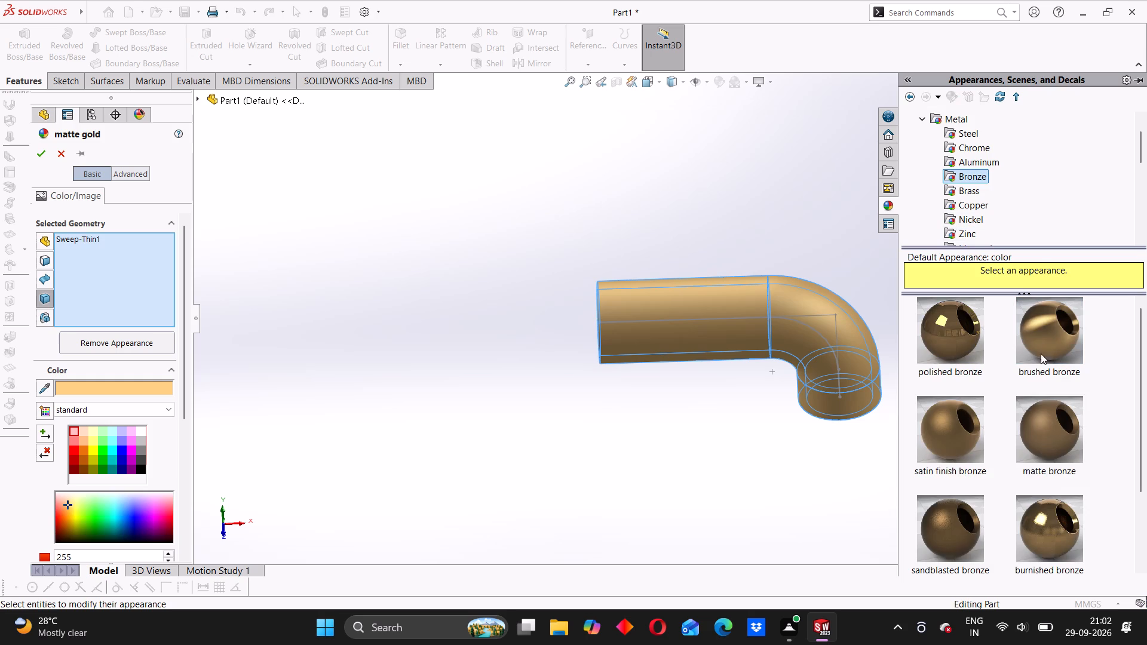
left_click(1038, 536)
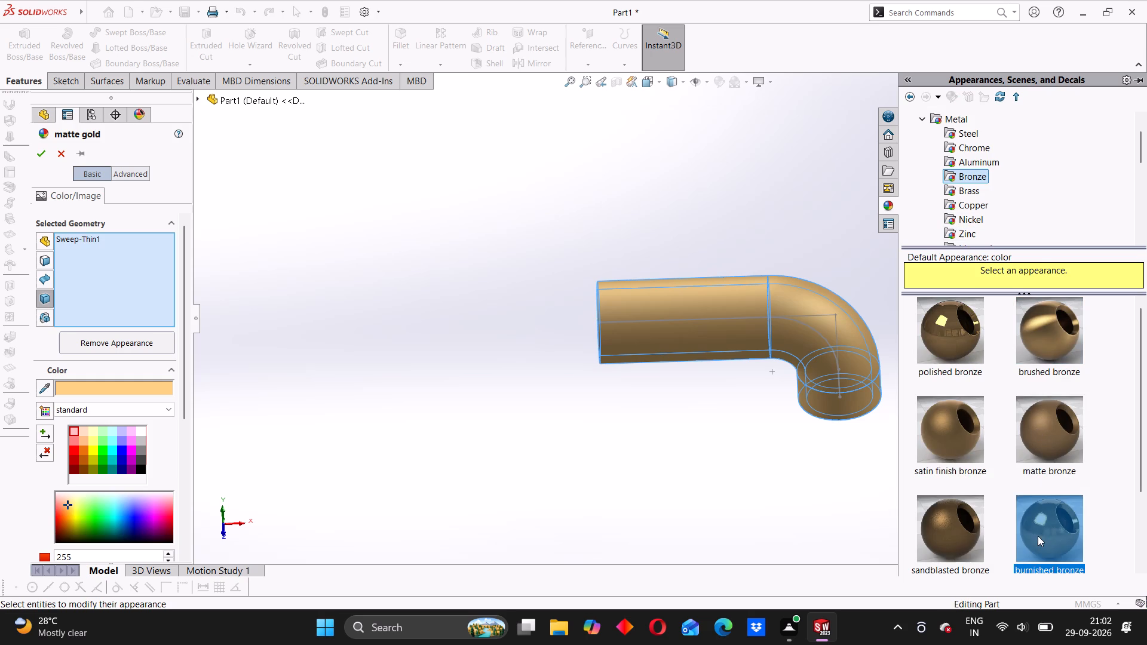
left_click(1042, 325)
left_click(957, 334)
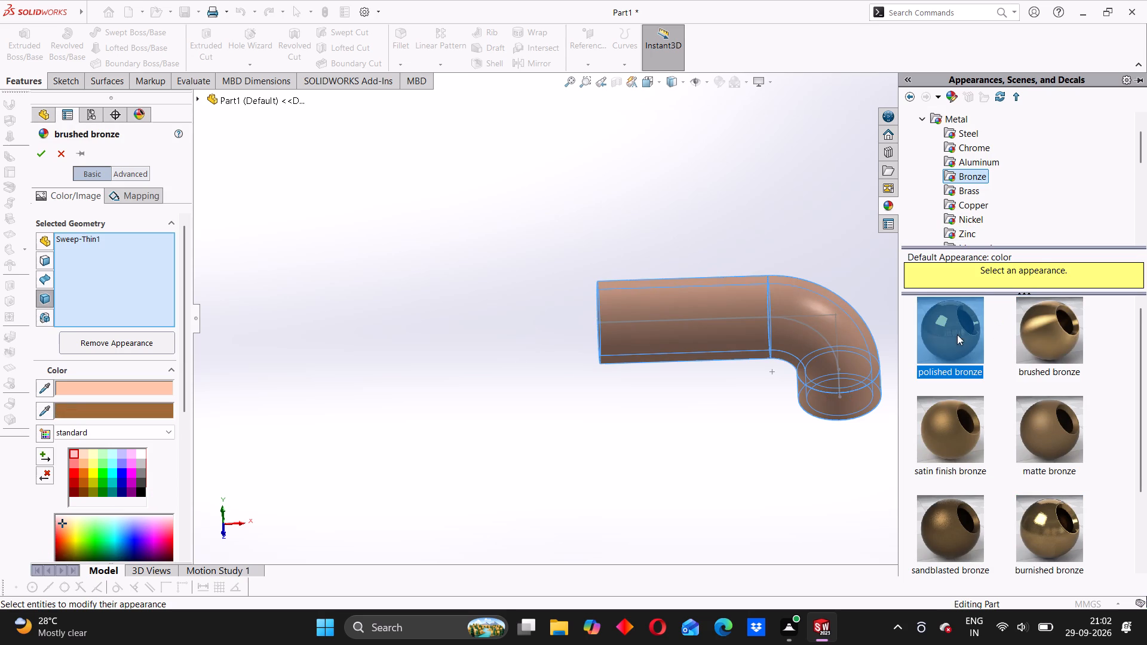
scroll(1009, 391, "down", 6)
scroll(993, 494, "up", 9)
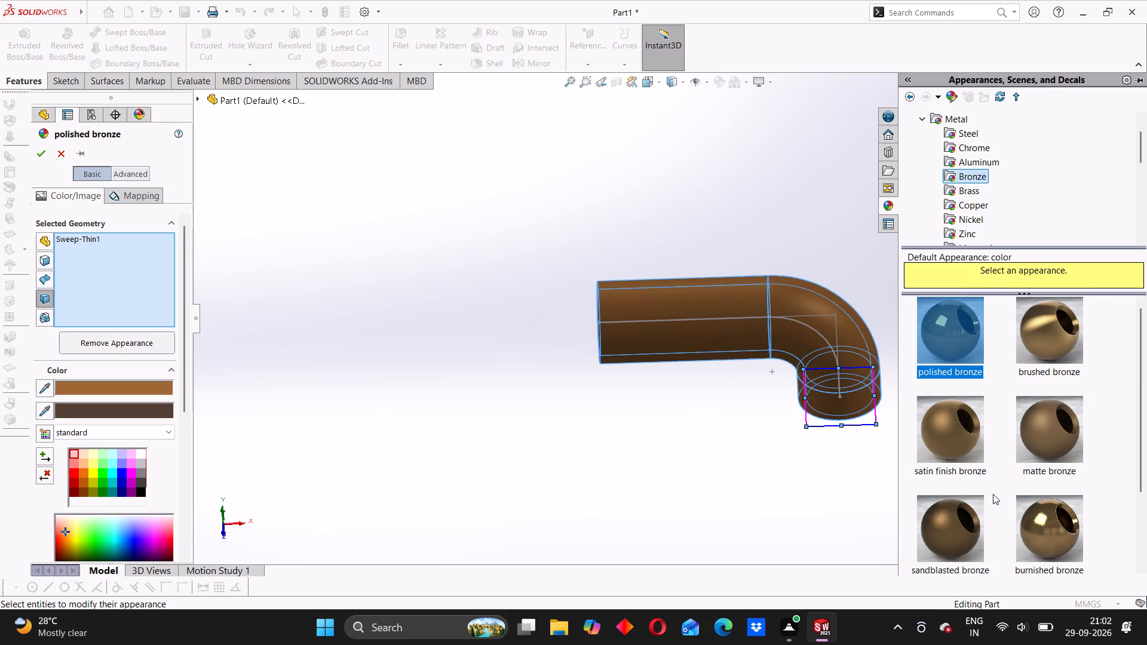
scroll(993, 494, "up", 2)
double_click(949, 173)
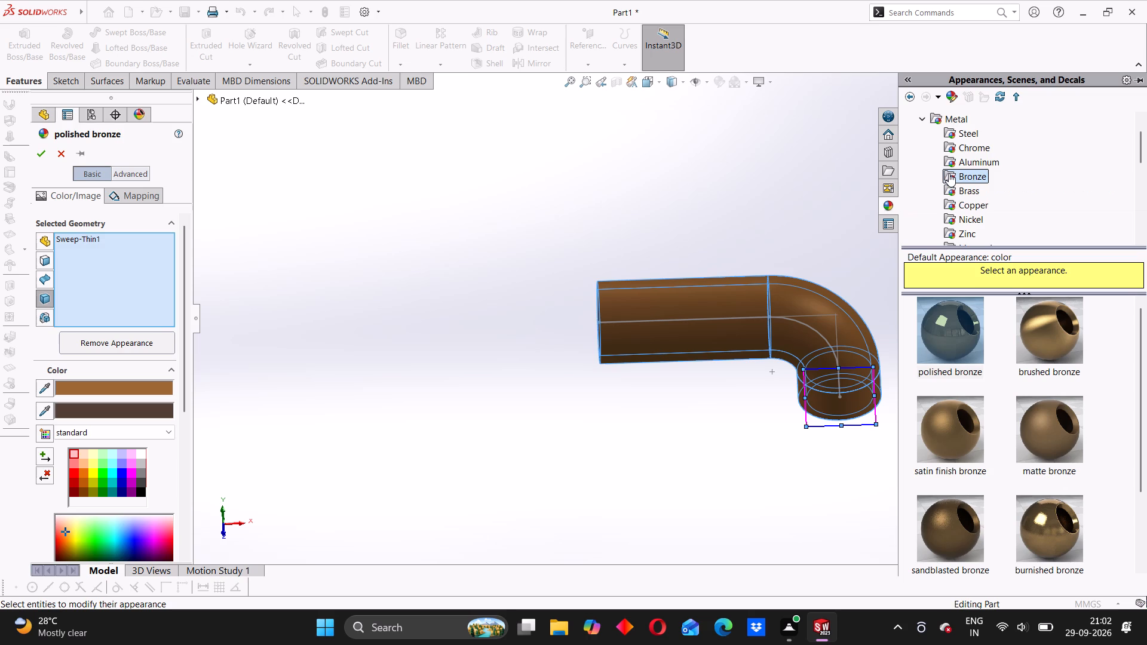
Compare the polished, brushed and burnished brass finishes on the pipe body and apply burnished brass.
double_click(949, 187)
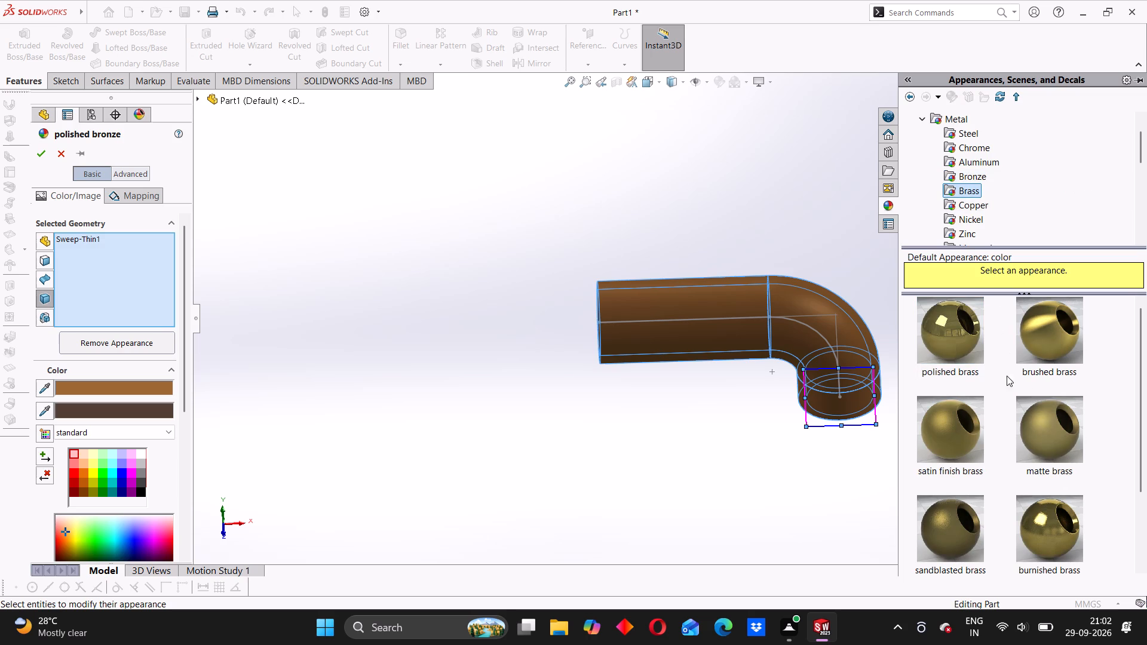
left_click(941, 328)
left_click(1049, 343)
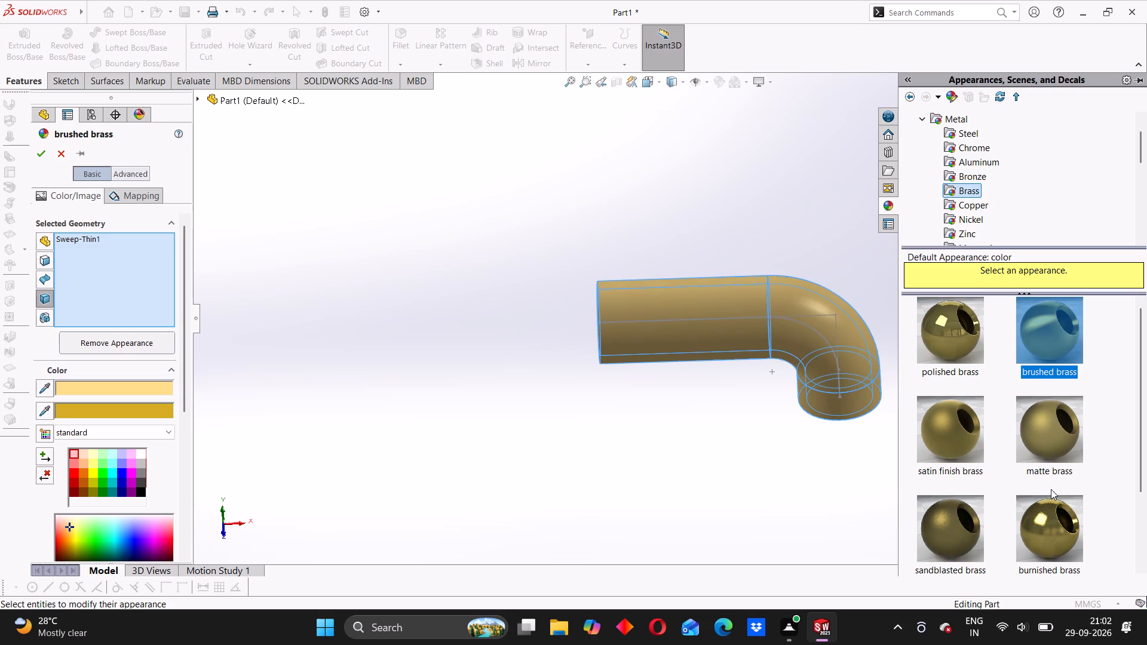
left_click(1044, 528)
scroll(987, 511, "up", 2)
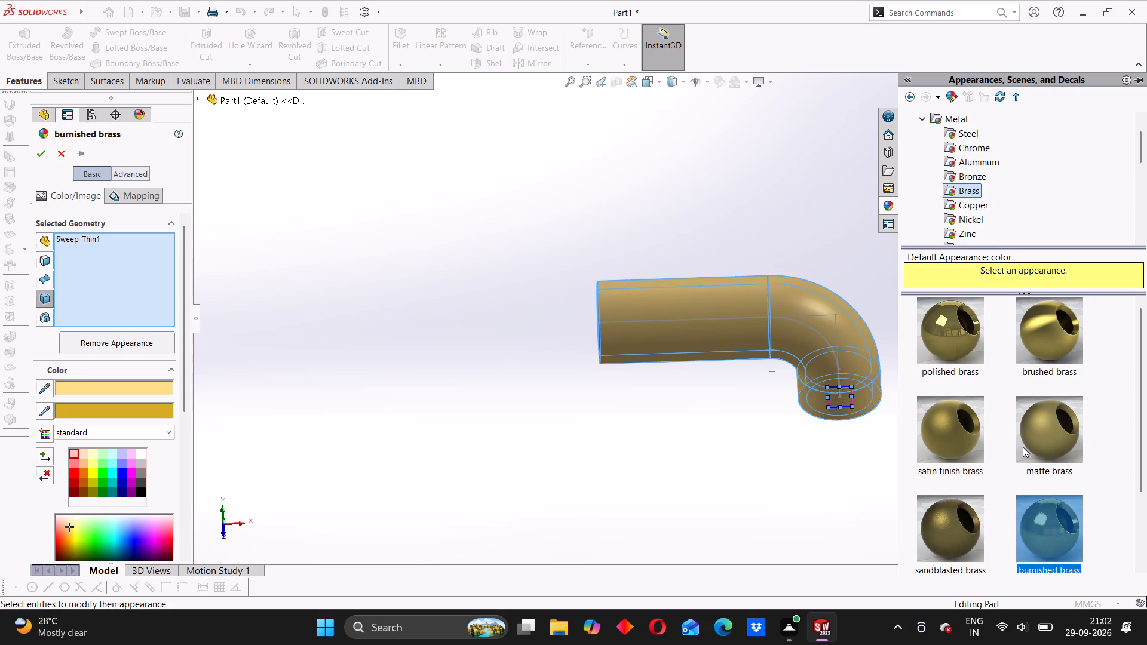
left_click(948, 351)
middle_click_drag(727, 411, 851, 438)
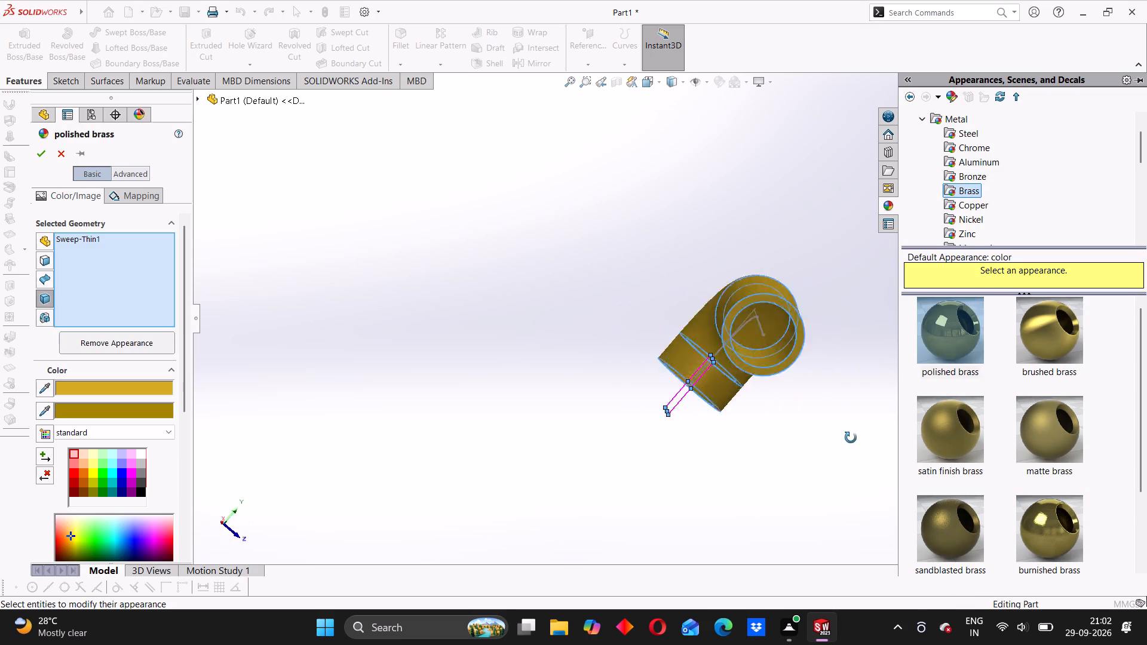
middle_click_drag(851, 438, 724, 417)
scroll(752, 423, "up", 1)
left_click(1052, 527)
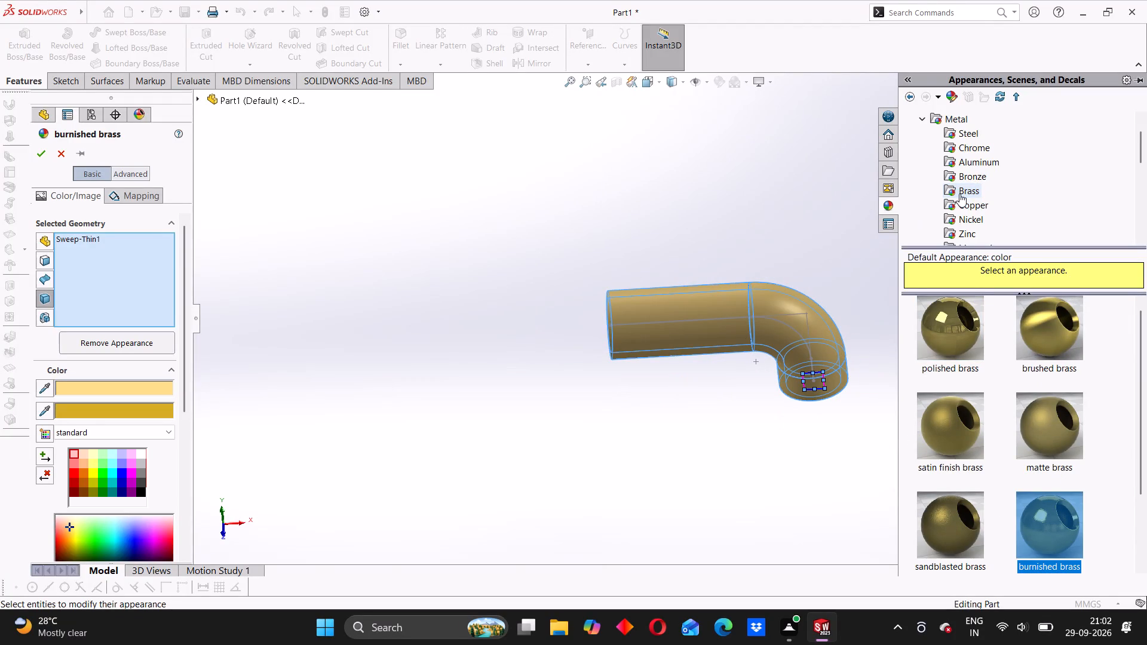
left_click(44, 150)
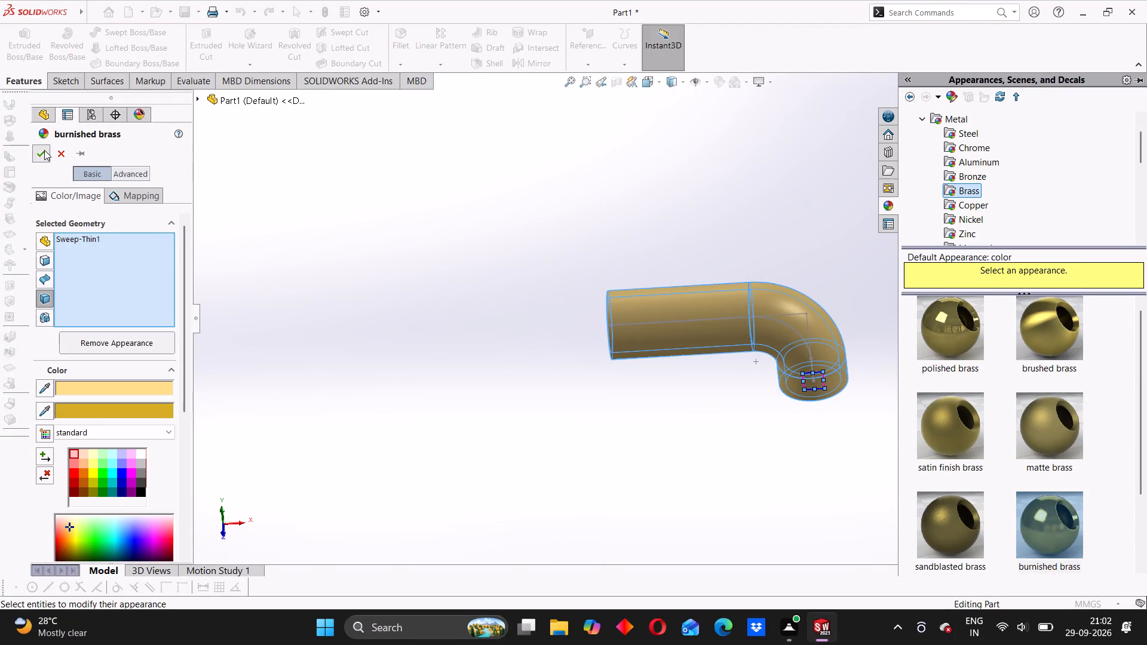
Inspect the burnished brass pipe from several angles, including its bend and open end.
scroll(757, 321, "down", 2)
scroll(752, 337, "up", 2)
left_click(688, 382)
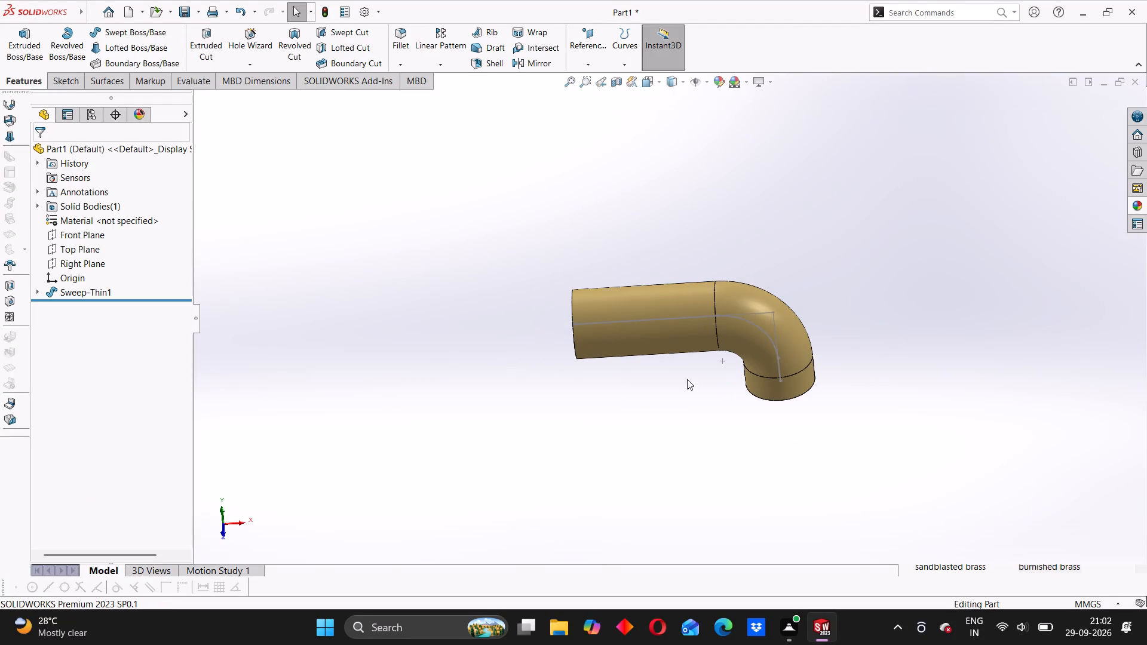
middle_click_drag(687, 379, 694, 302)
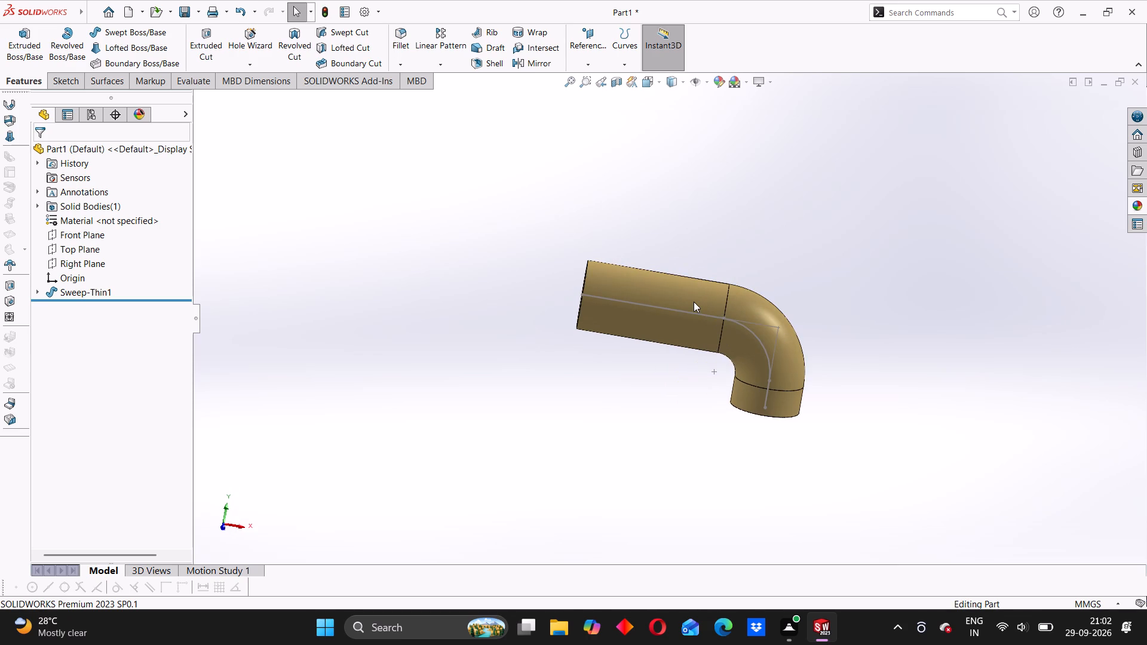
scroll(685, 305, "up", 3)
middle_click_drag(572, 337, 608, 391)
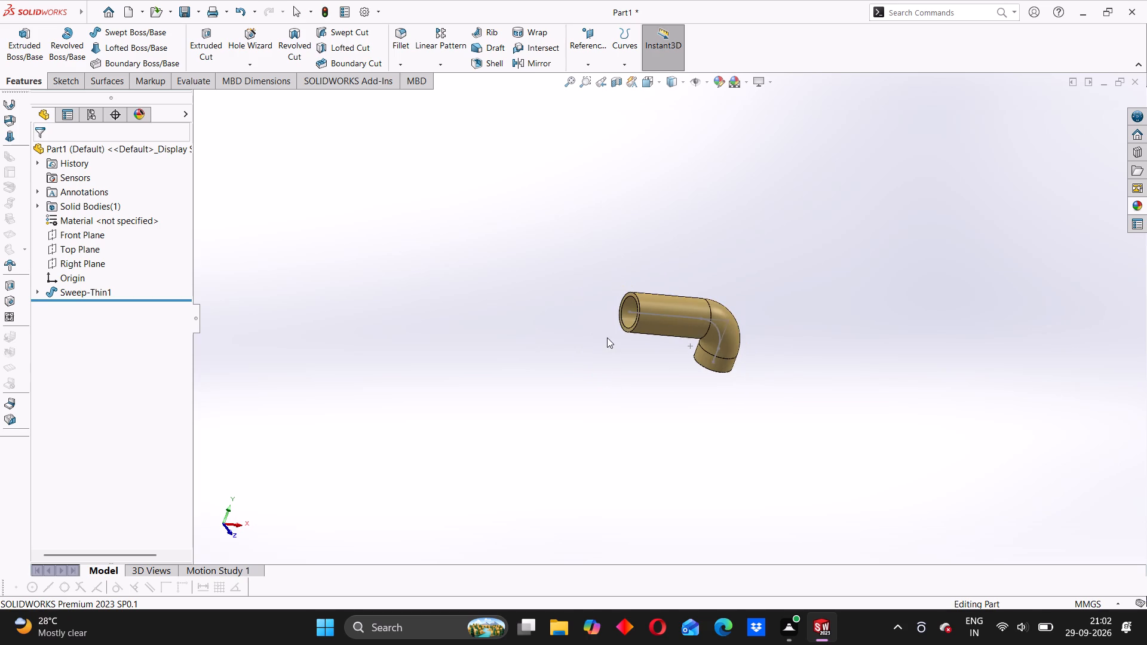
scroll(607, 337, "down", 2)
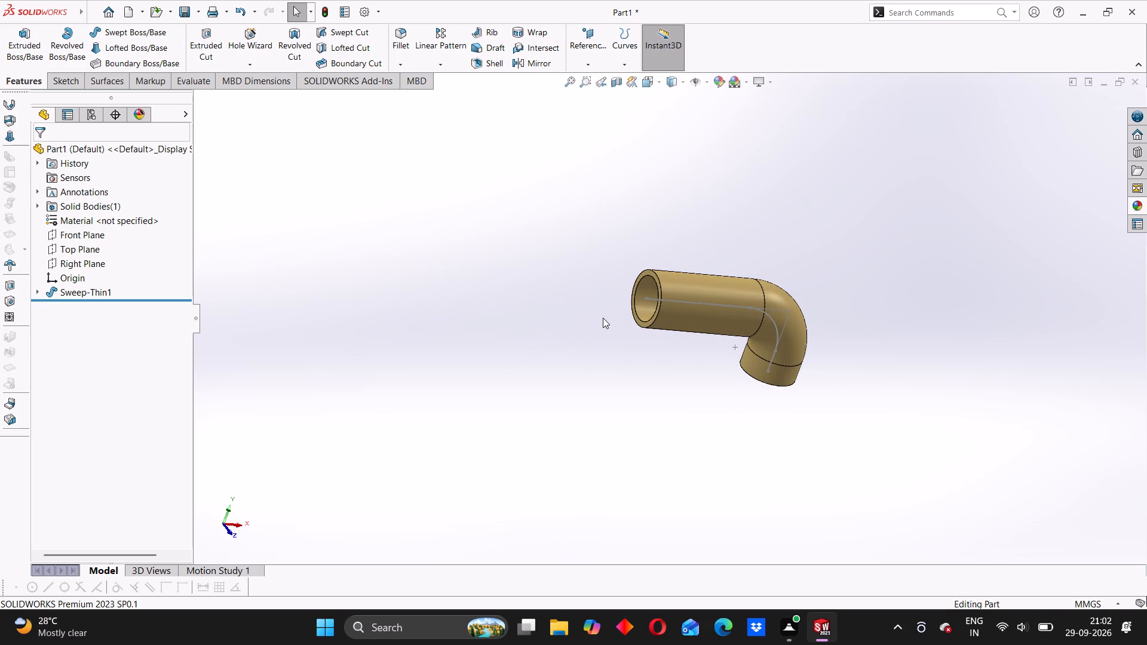
scroll(611, 309, "down", 2)
scroll(645, 306, "up", 5)
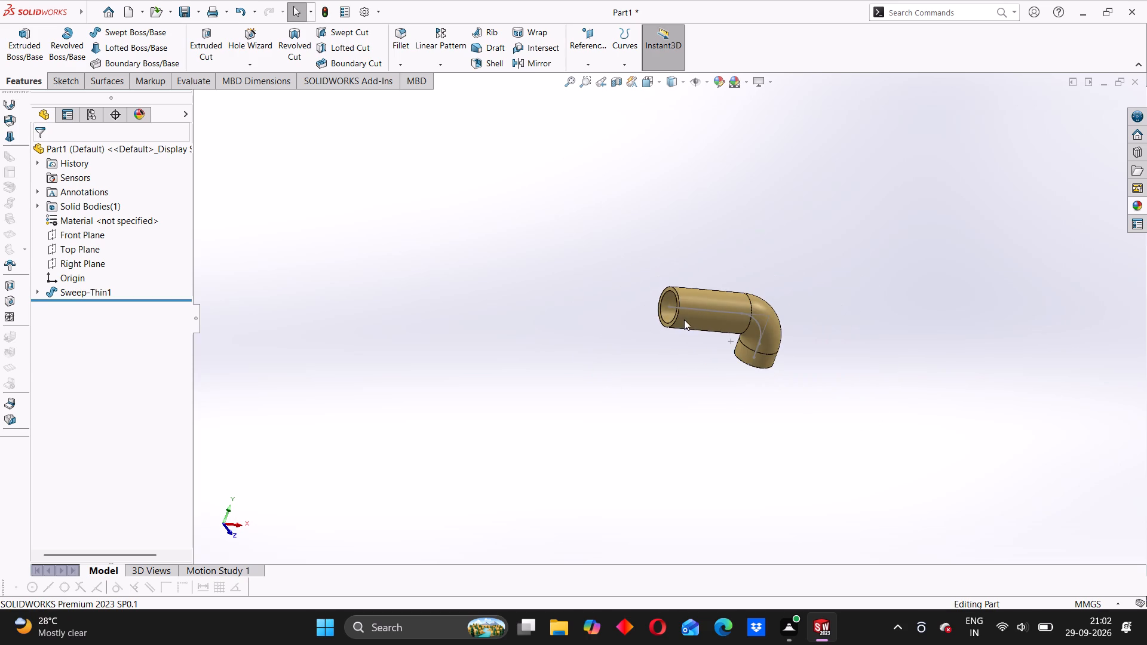
middle_click_drag(684, 320, 644, 407)
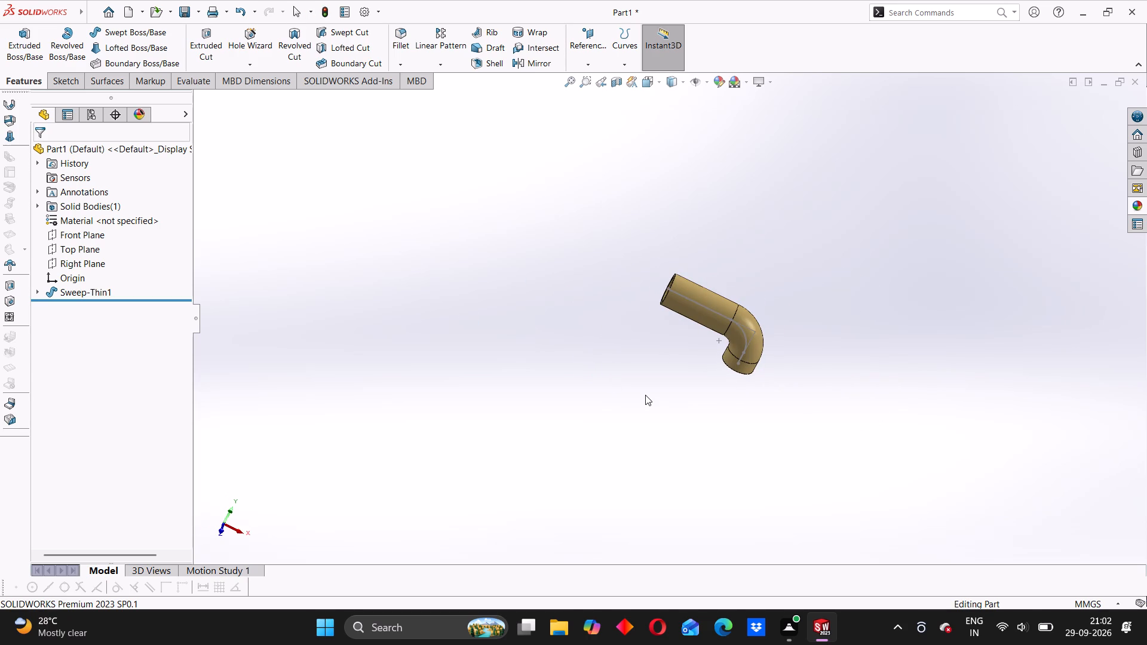
Start a sketch on the Top Plane and draw a circle centred on the origin with a radius of about 31 mm.
scroll(784, 351, "up", 3)
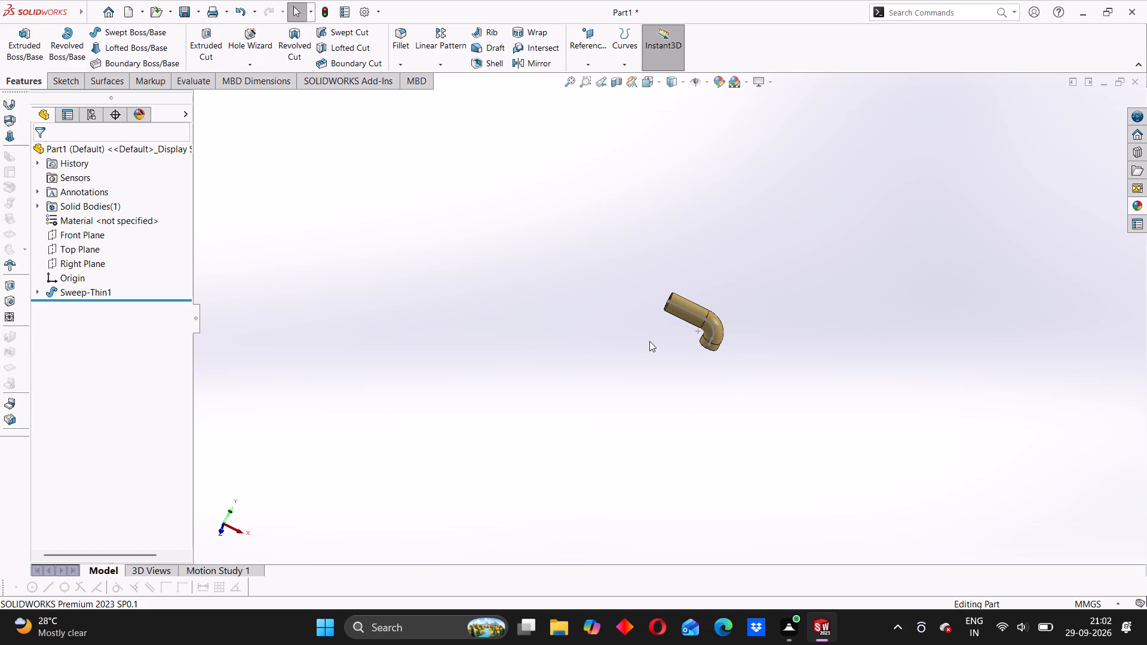
scroll(624, 336, "up", 3)
scroll(568, 334, "down", 1)
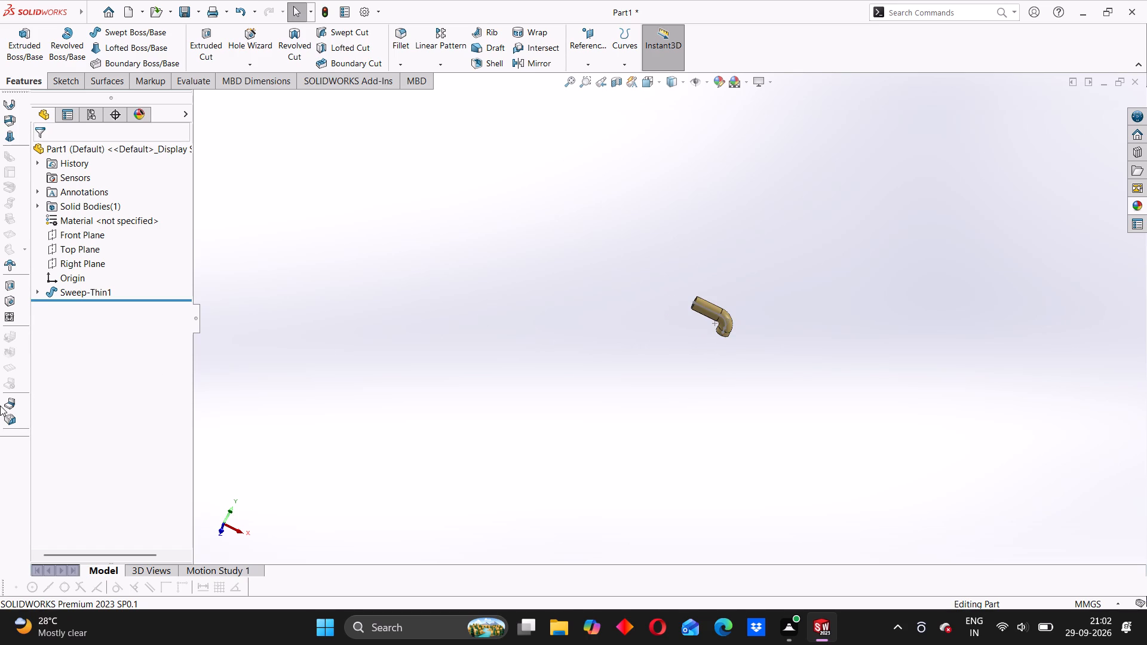
left_click(72, 252)
scroll(676, 311, "down", 9)
middle_click_drag(707, 329, 668, 395)
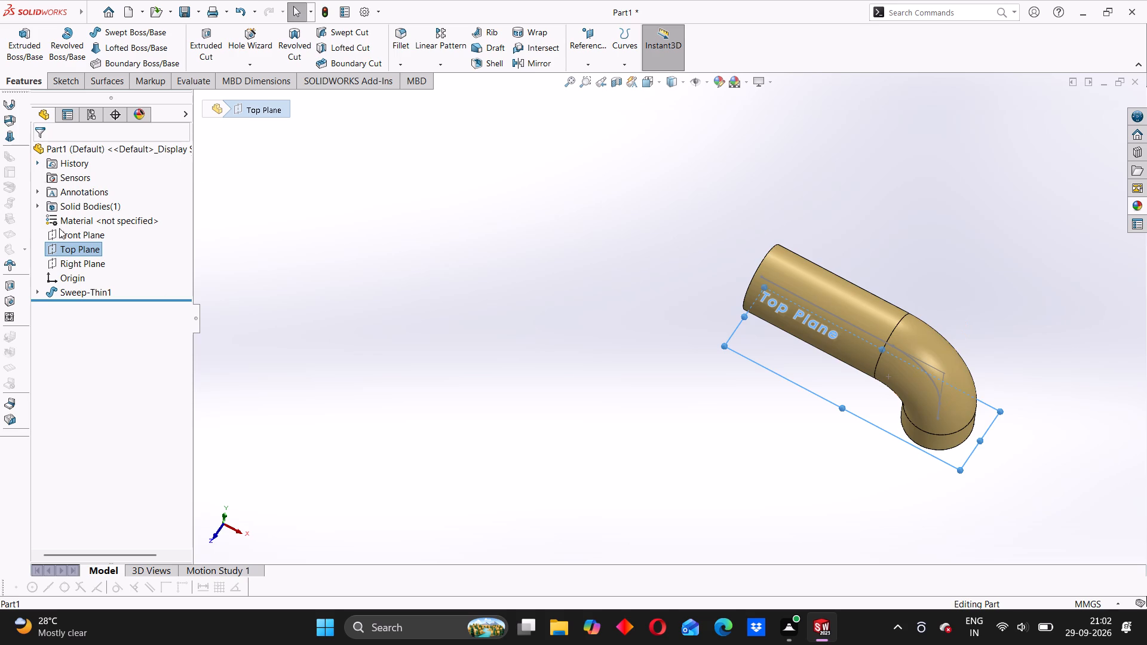
right_click(69, 249)
left_click(81, 232)
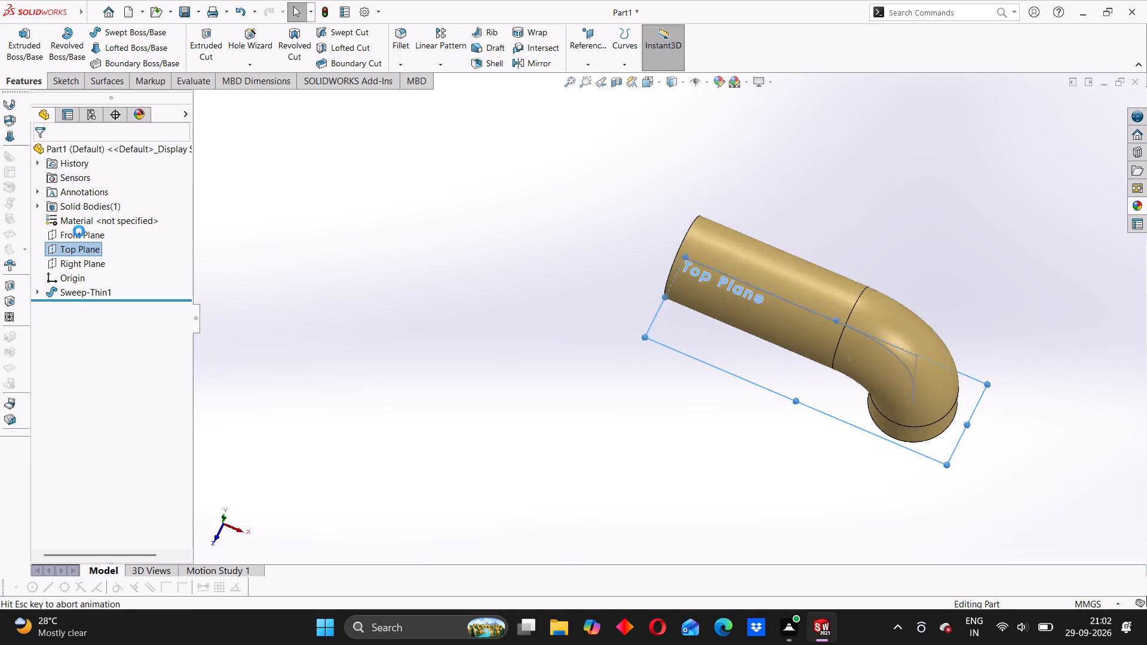
left_click(142, 36)
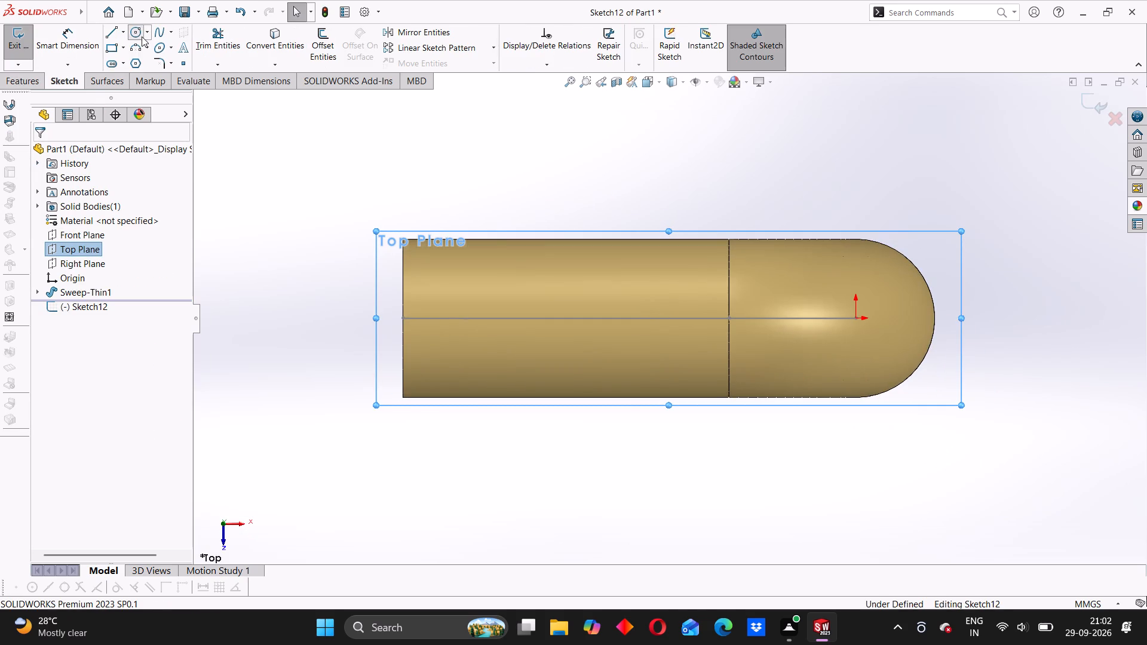
left_click(855, 315)
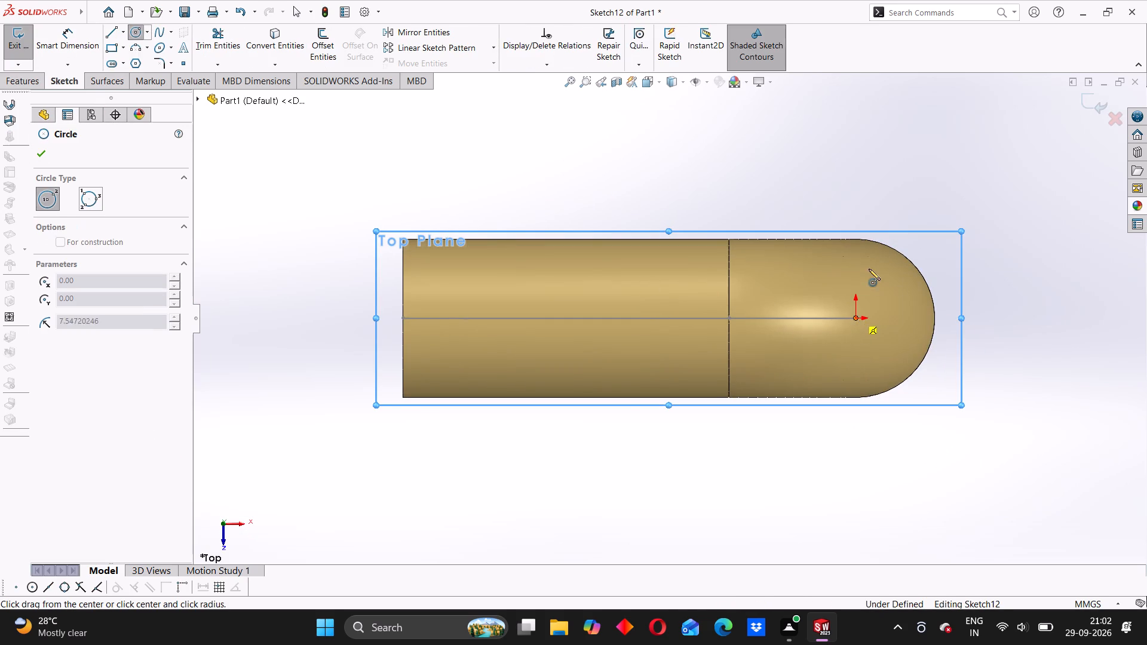
left_click(869, 222)
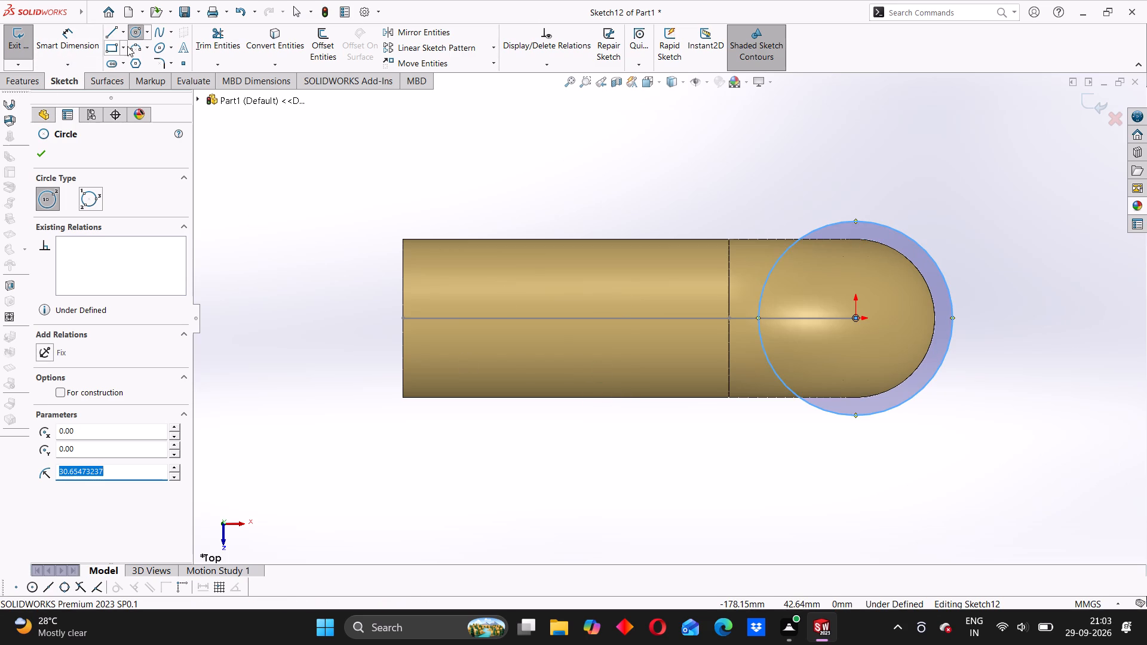
Sketch a second circle of about 28 mm radius beside the pipe's straight section, clear of the pipe's outline.
left_click(658, 496)
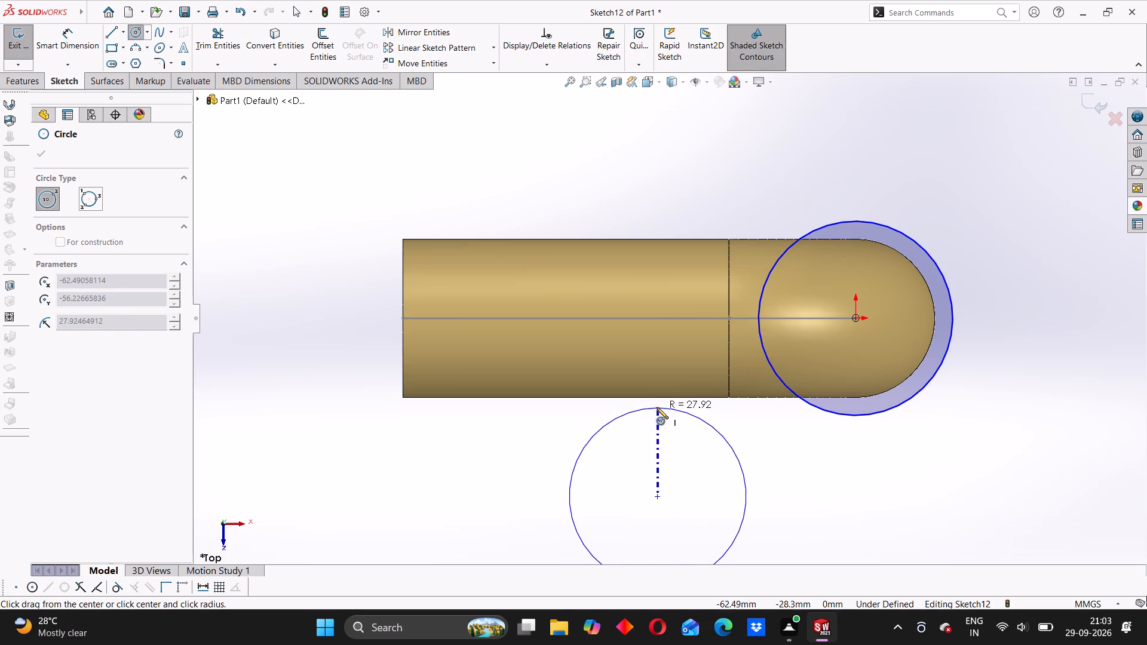
left_click(653, 407)
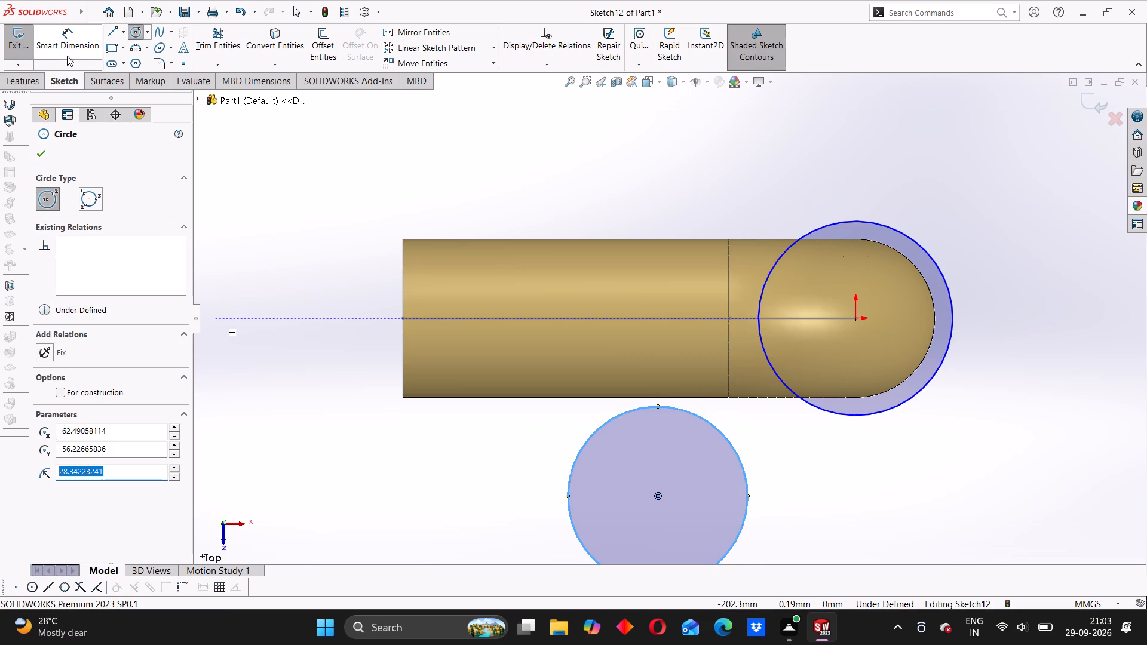
left_click(66, 51)
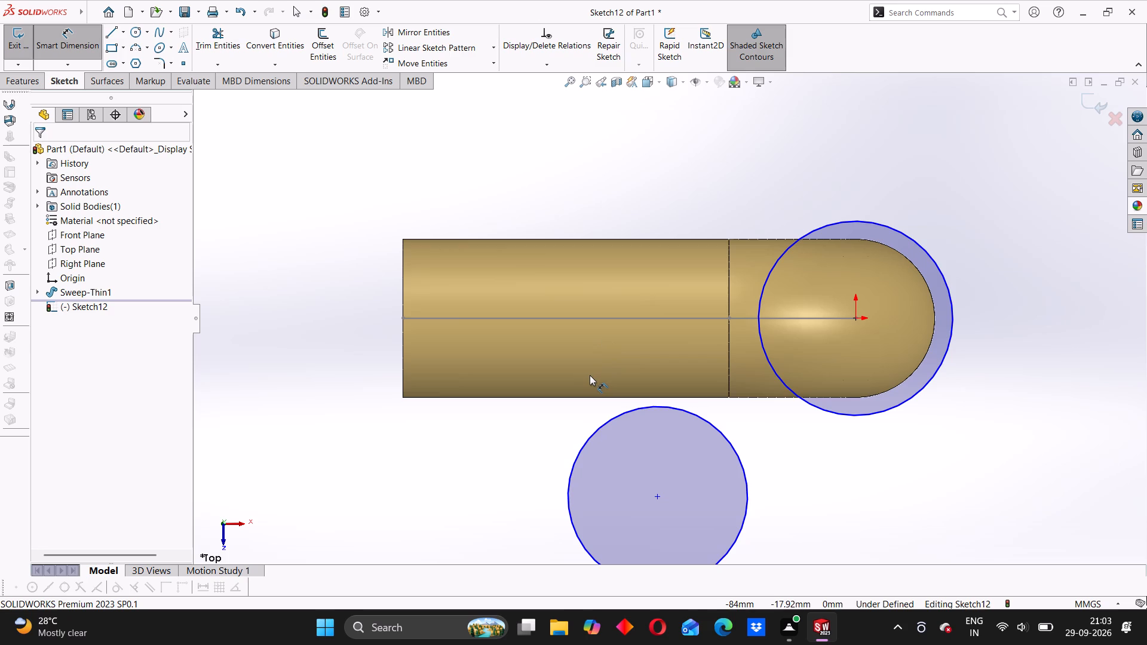
scroll(716, 322, "down", 4)
scroll(717, 322, "up", 5)
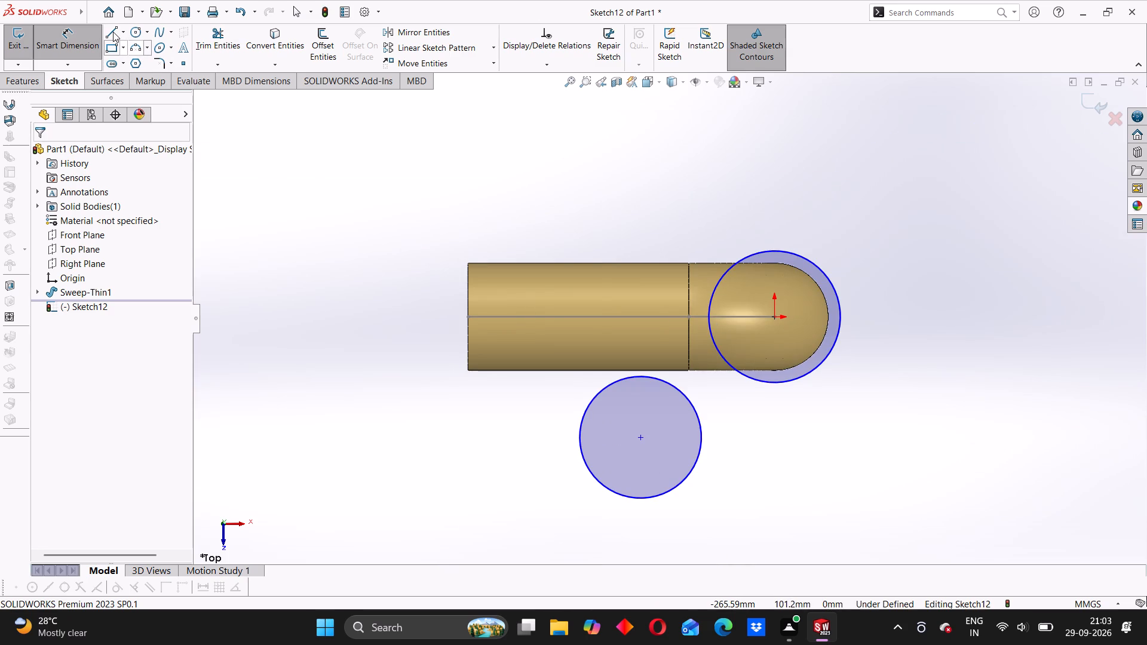
Draw a horizontal centerline about 145 mm long from the origin to the open end of the pipe.
left_click(124, 30)
left_click(129, 56)
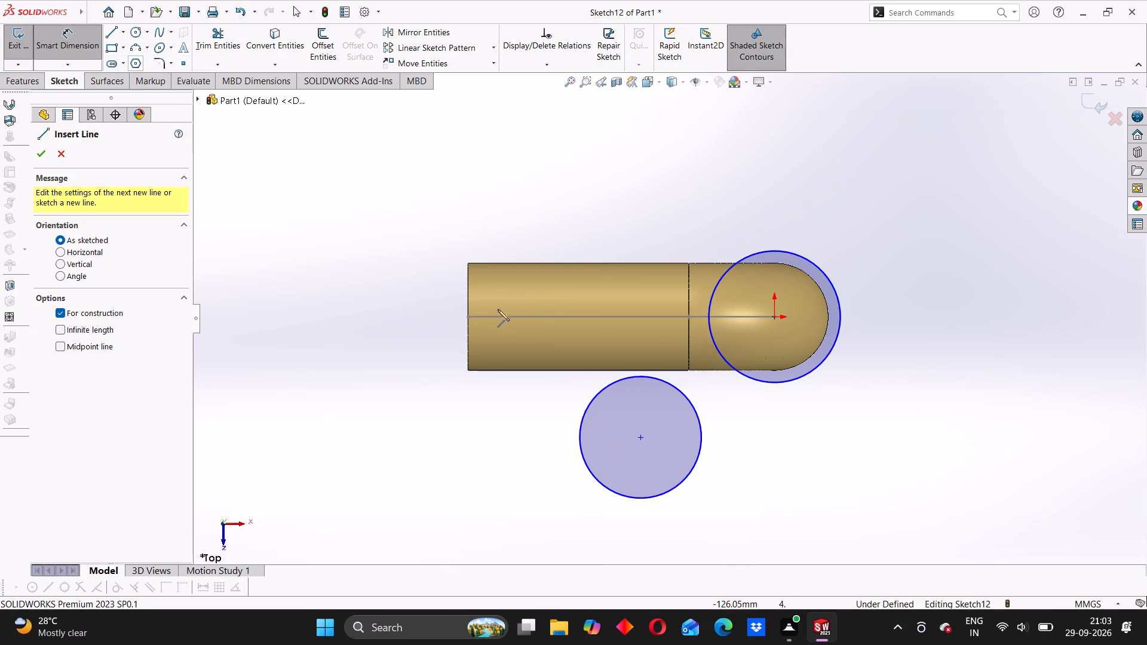
left_click(775, 319)
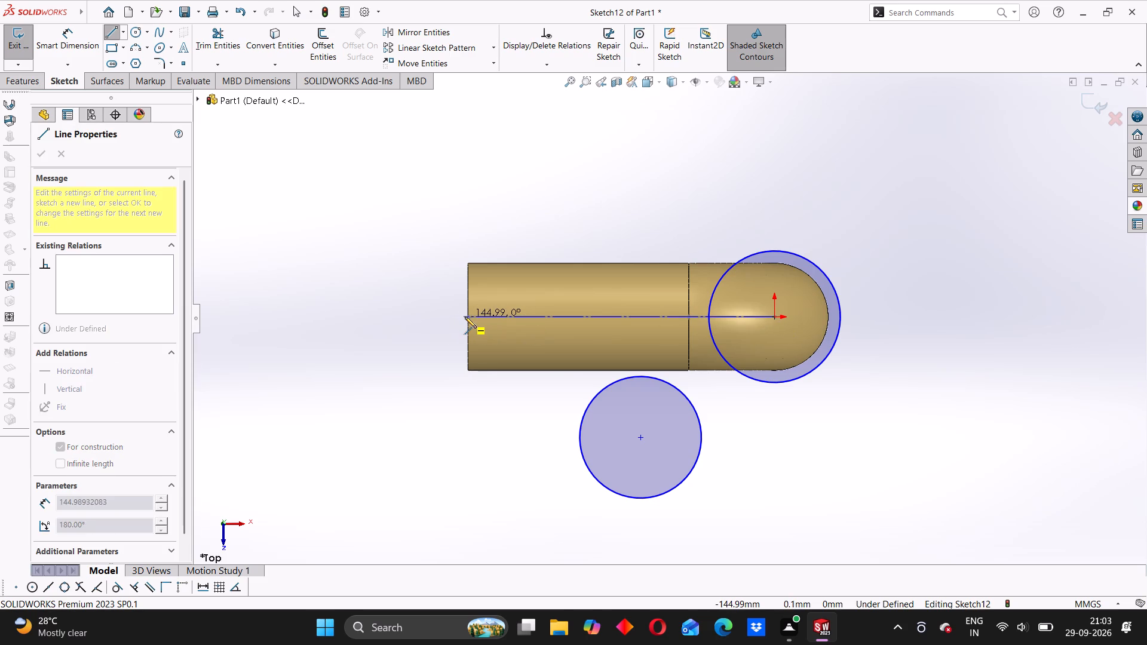
left_click(467, 317)
right_click(384, 216)
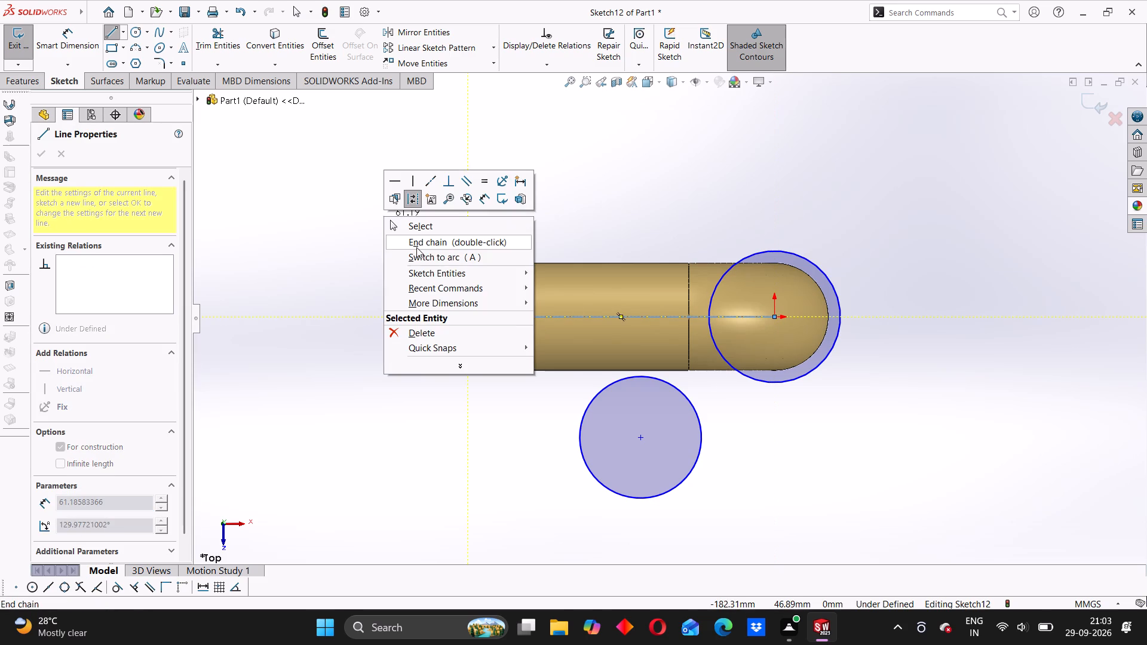
left_click(415, 224)
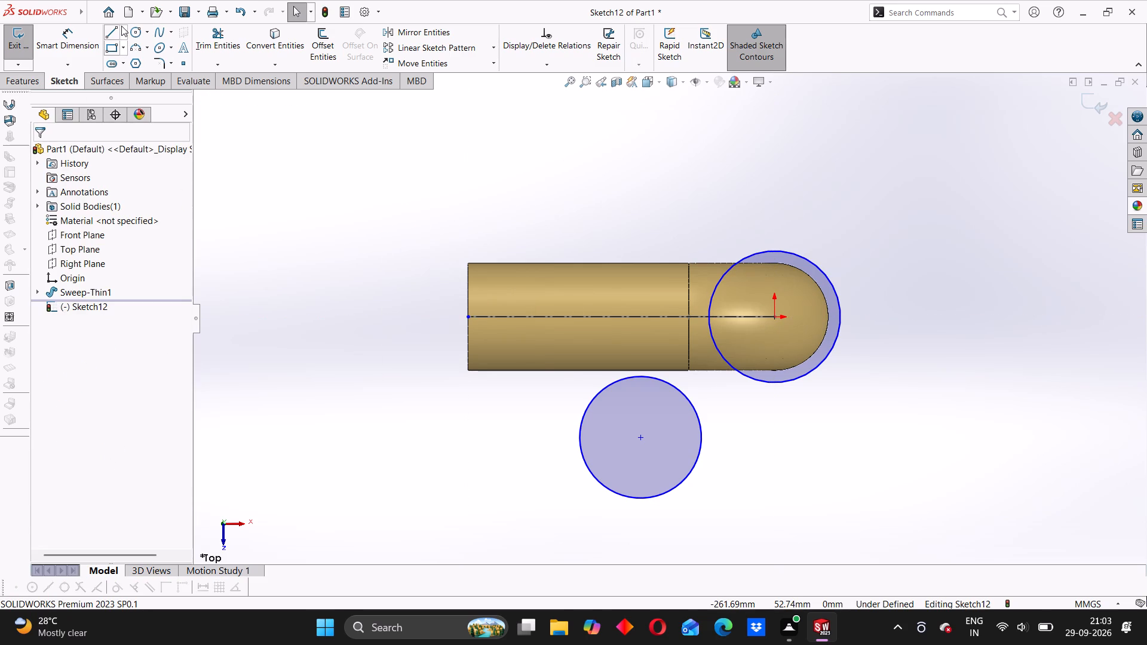
Draw a diagonal centerline about 84 mm long from the origin to the centre of the offset circle.
left_click(123, 32)
left_click(130, 59)
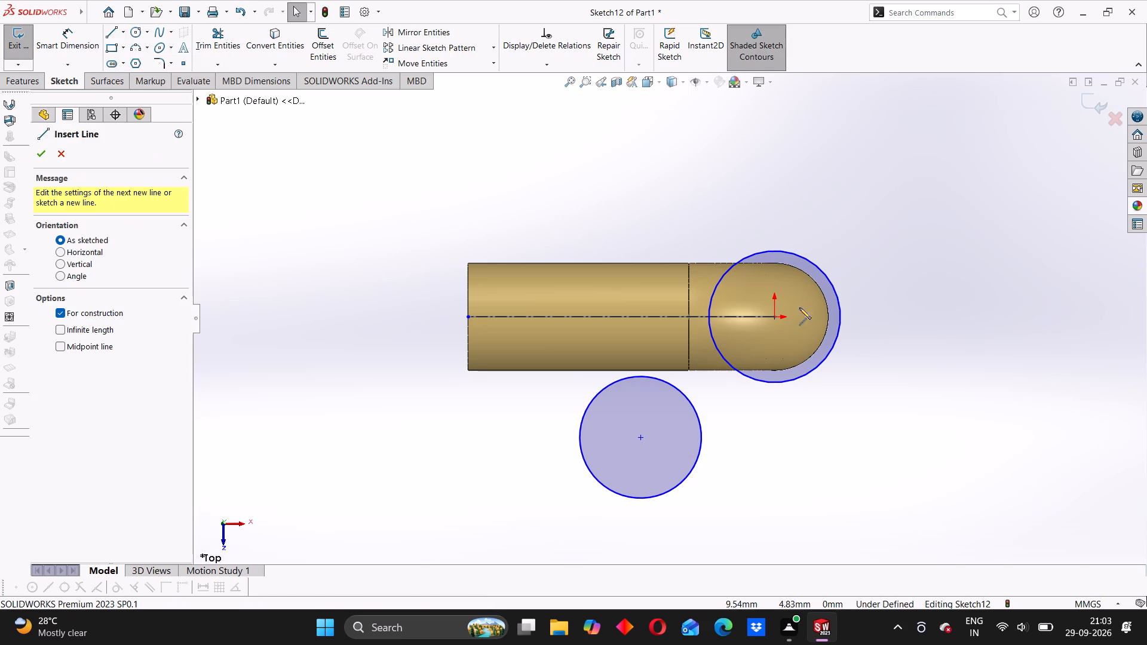
left_click(775, 317)
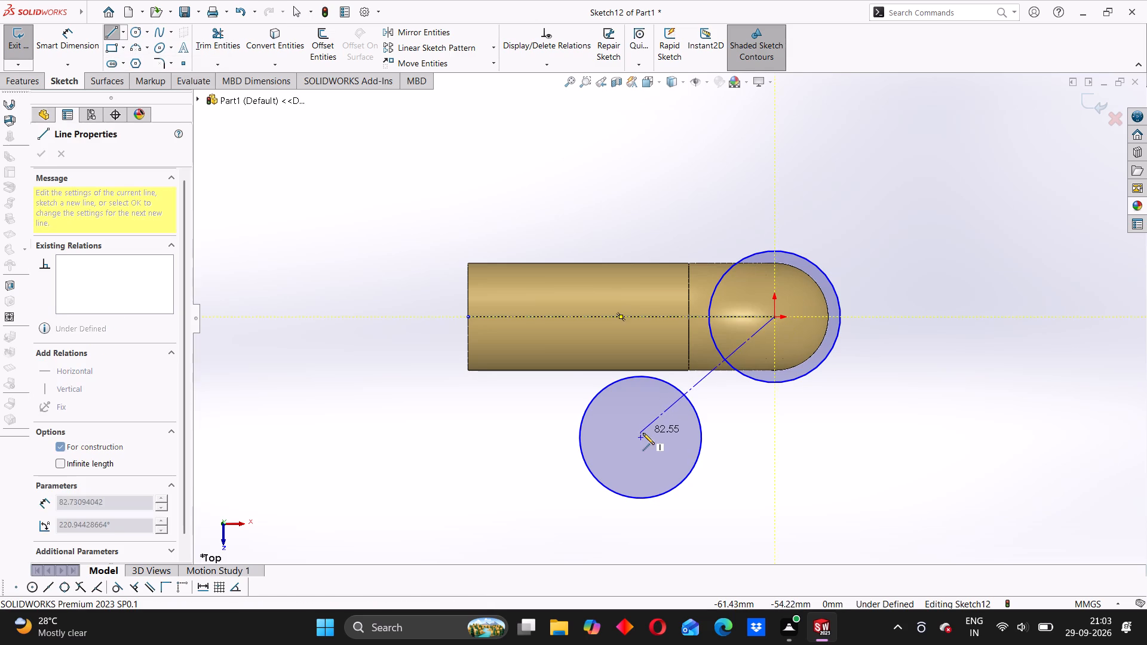
left_click(642, 436)
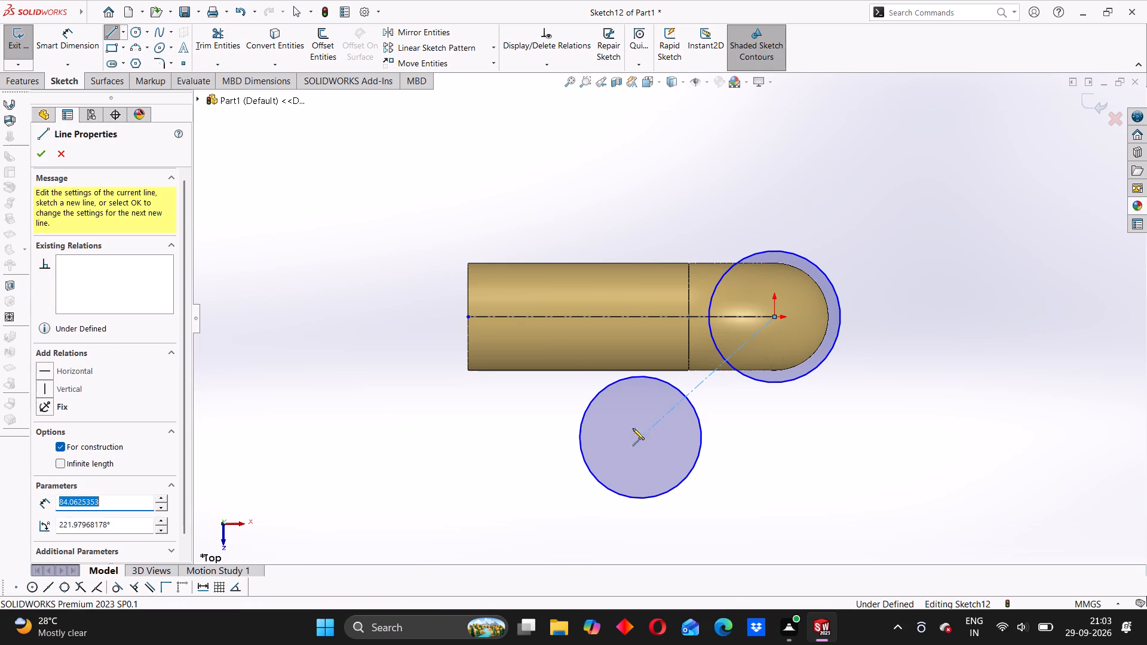
right_click(344, 233)
left_click(385, 246)
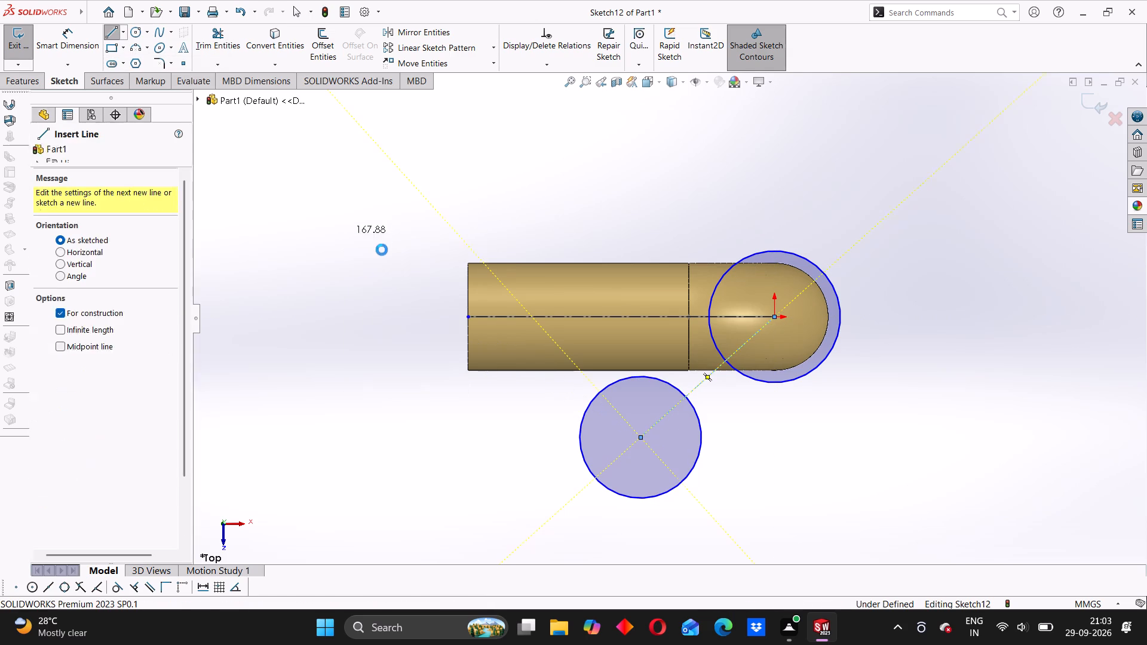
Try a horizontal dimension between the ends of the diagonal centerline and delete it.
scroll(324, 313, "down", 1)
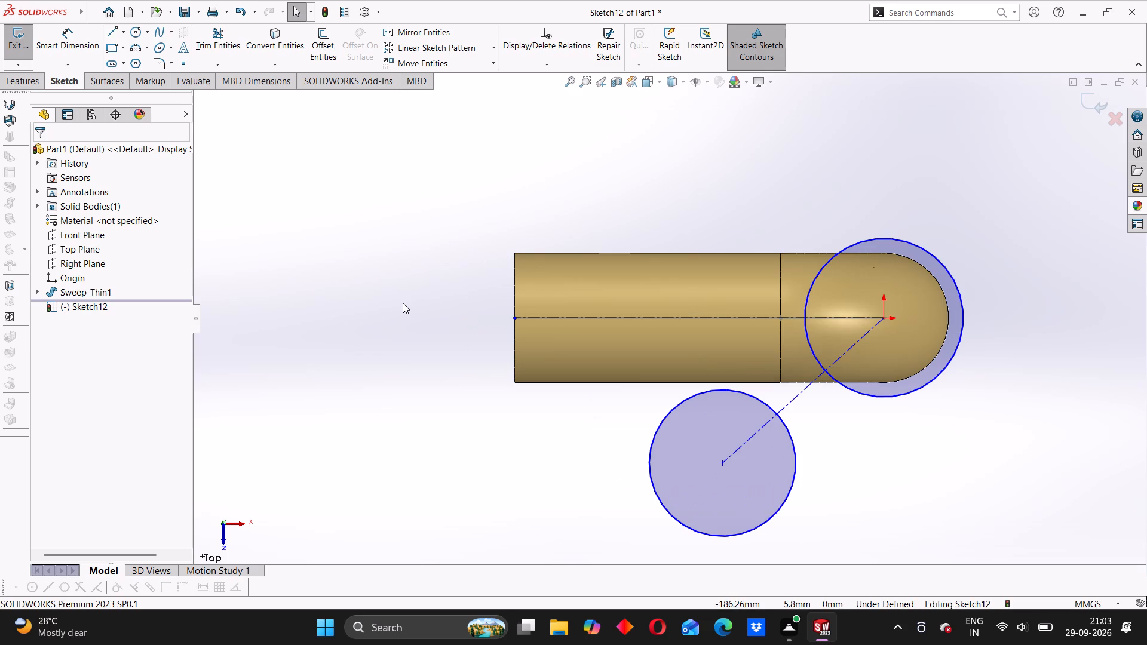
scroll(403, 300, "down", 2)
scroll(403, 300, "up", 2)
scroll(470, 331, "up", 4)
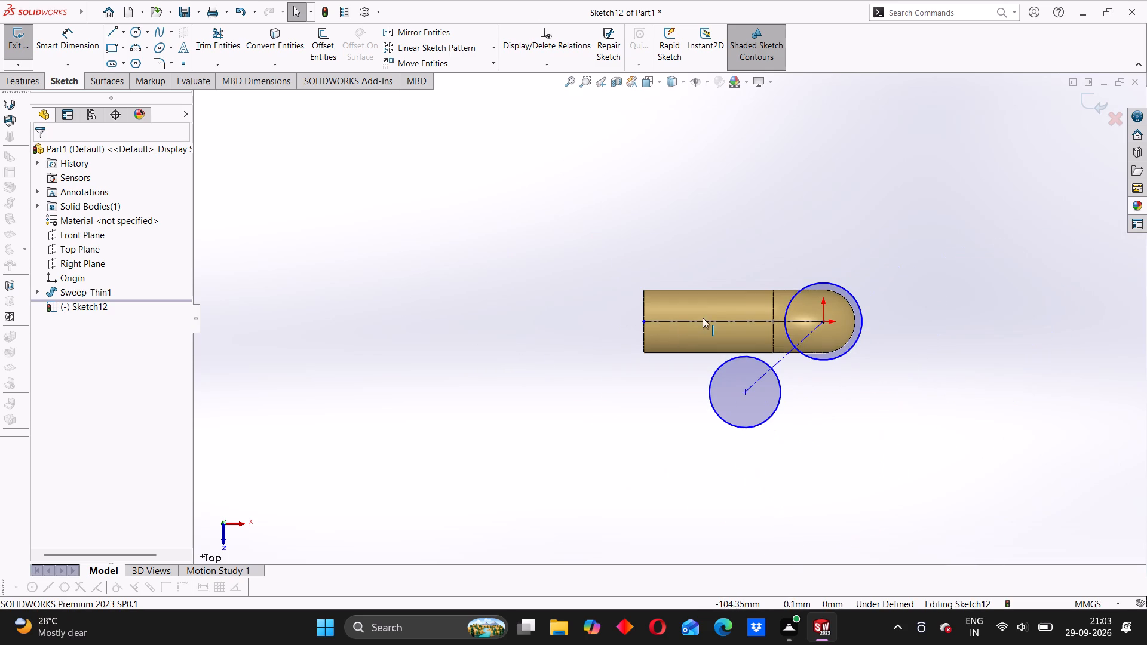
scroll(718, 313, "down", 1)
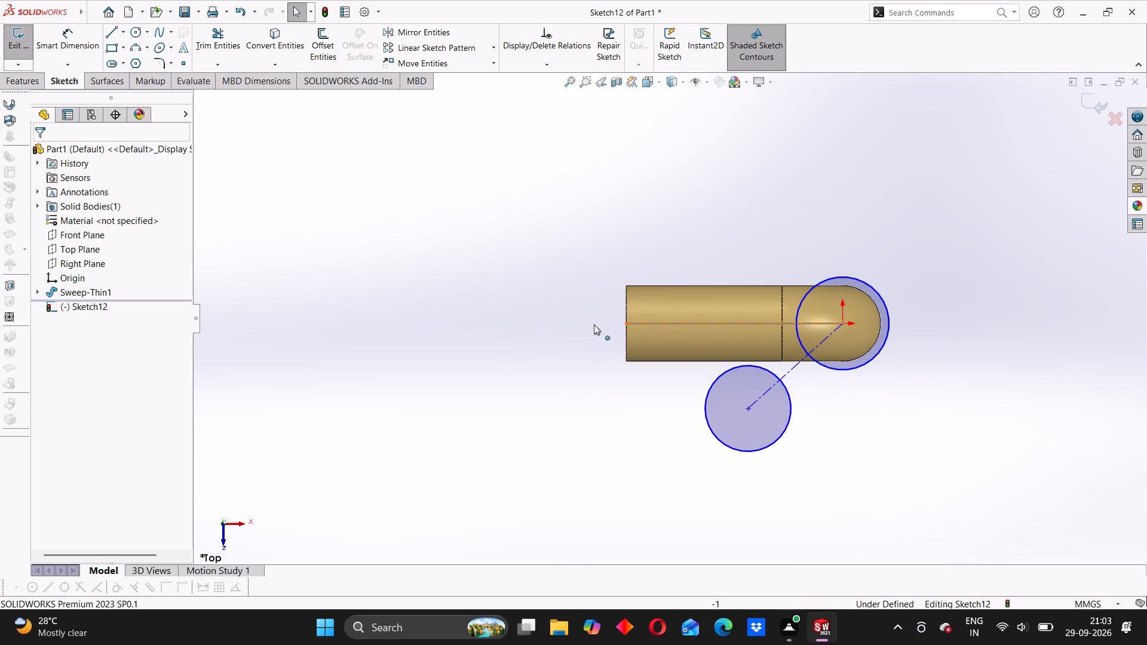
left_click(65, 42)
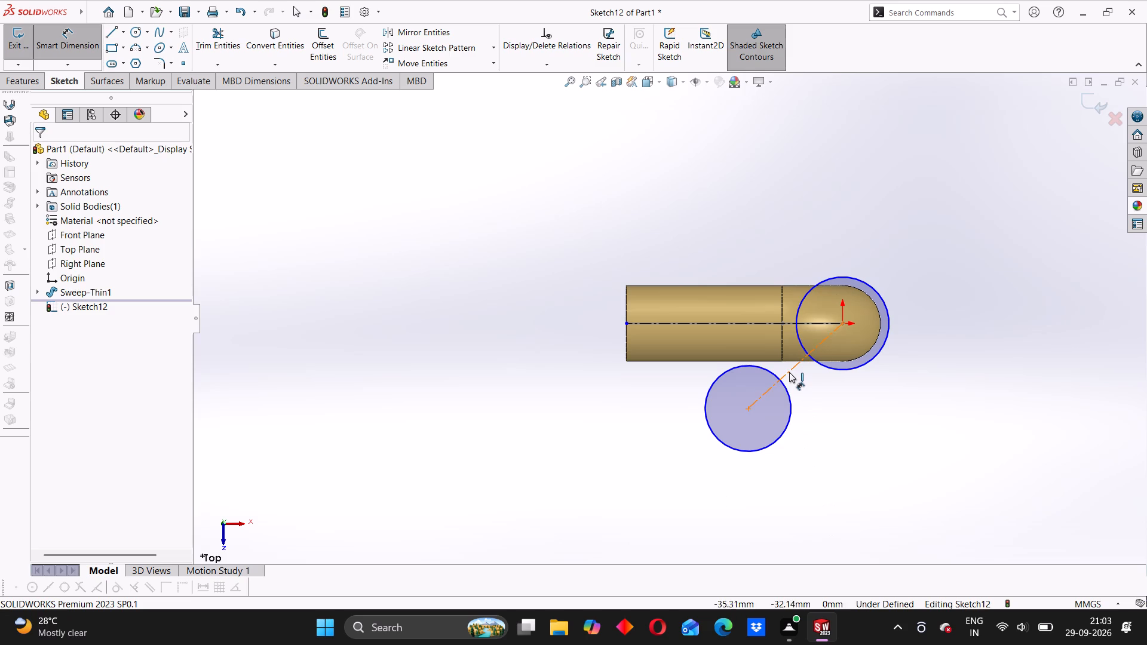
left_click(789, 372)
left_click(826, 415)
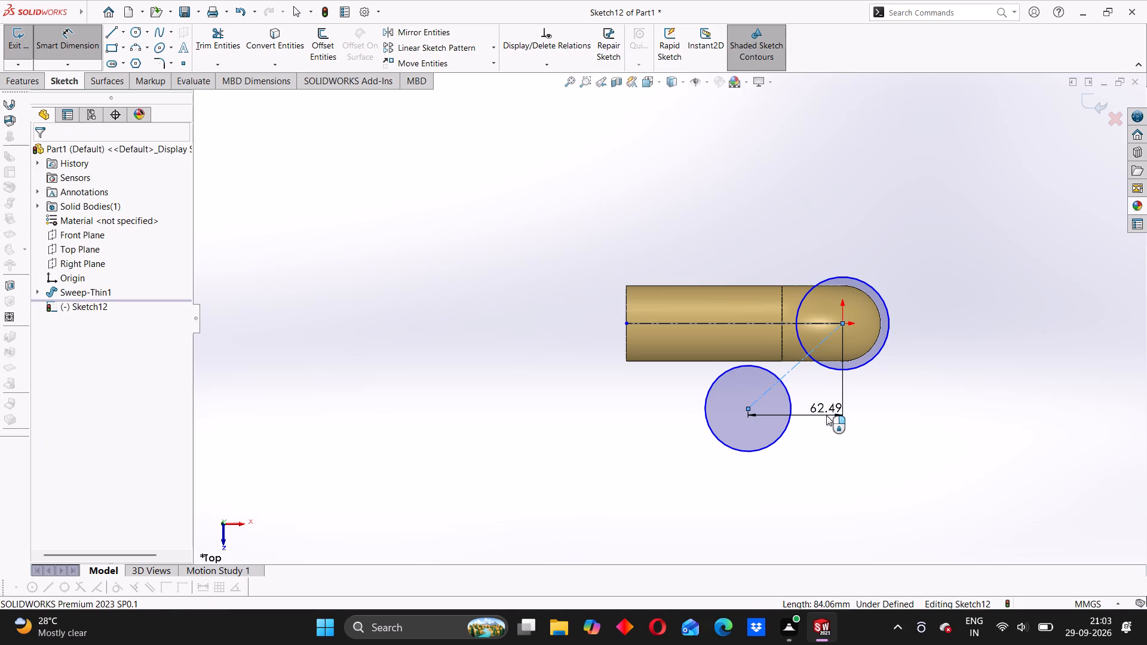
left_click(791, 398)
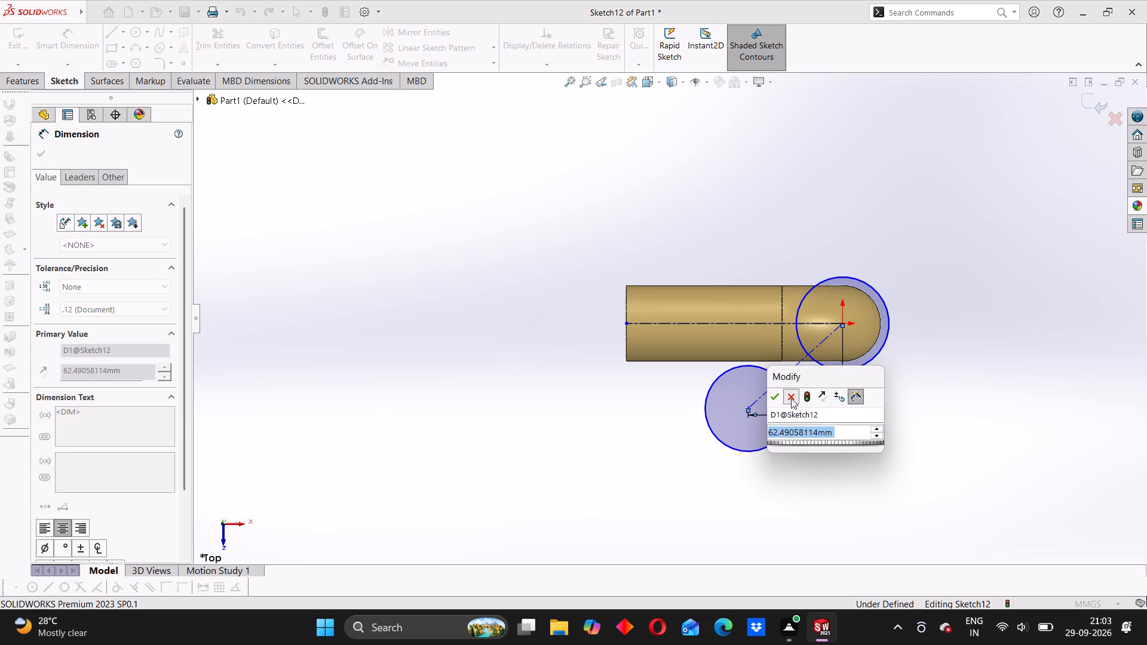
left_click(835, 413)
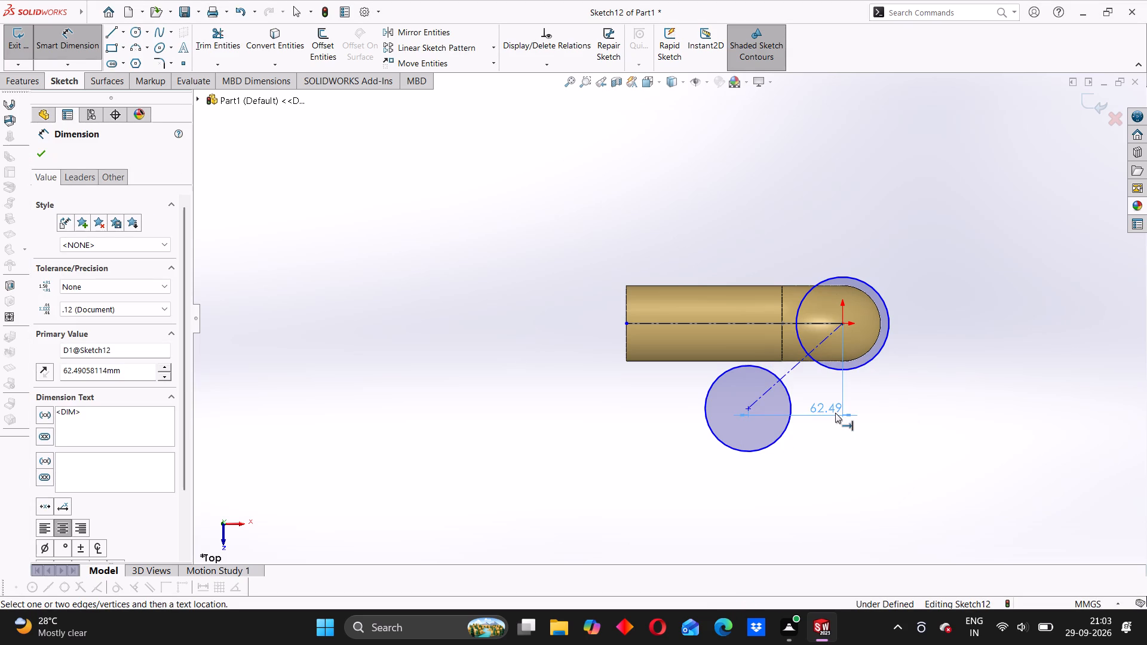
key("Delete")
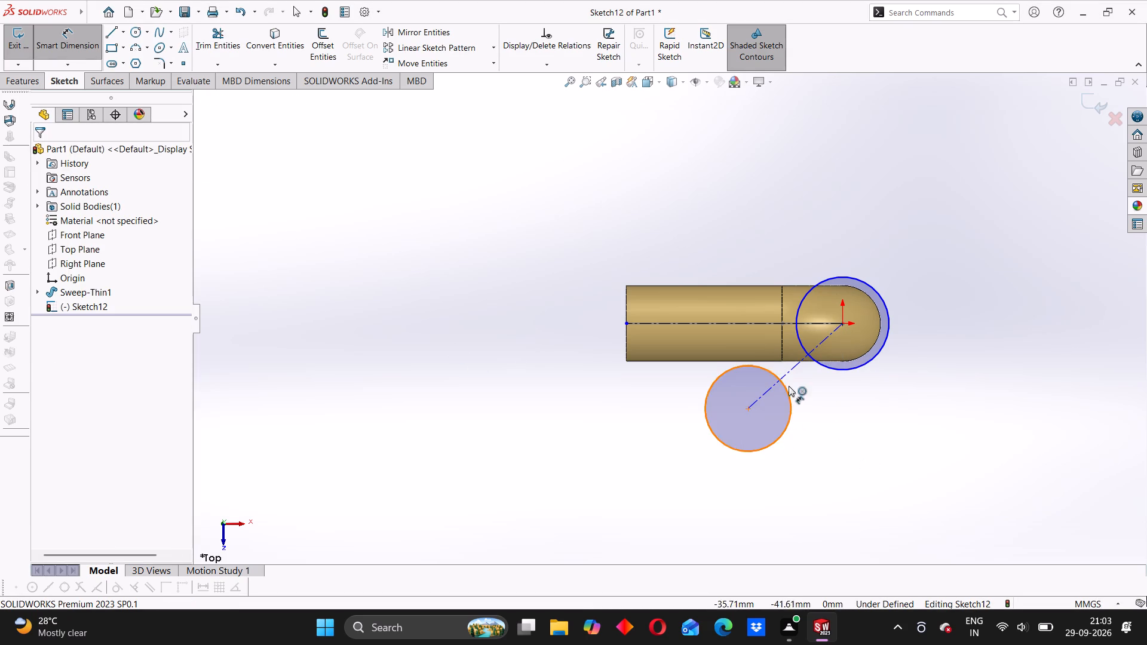
Dimension the diagonal centerline along its length and set it to 91 mm.
left_click(791, 368)
left_click(817, 380)
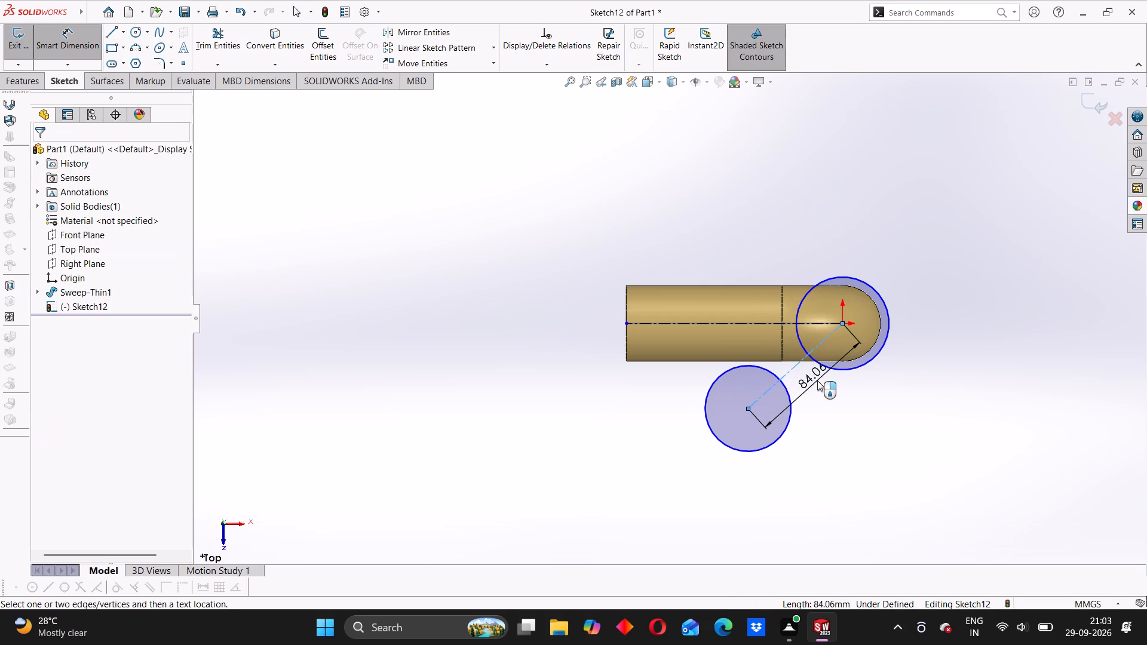
type("91")
key("Return")
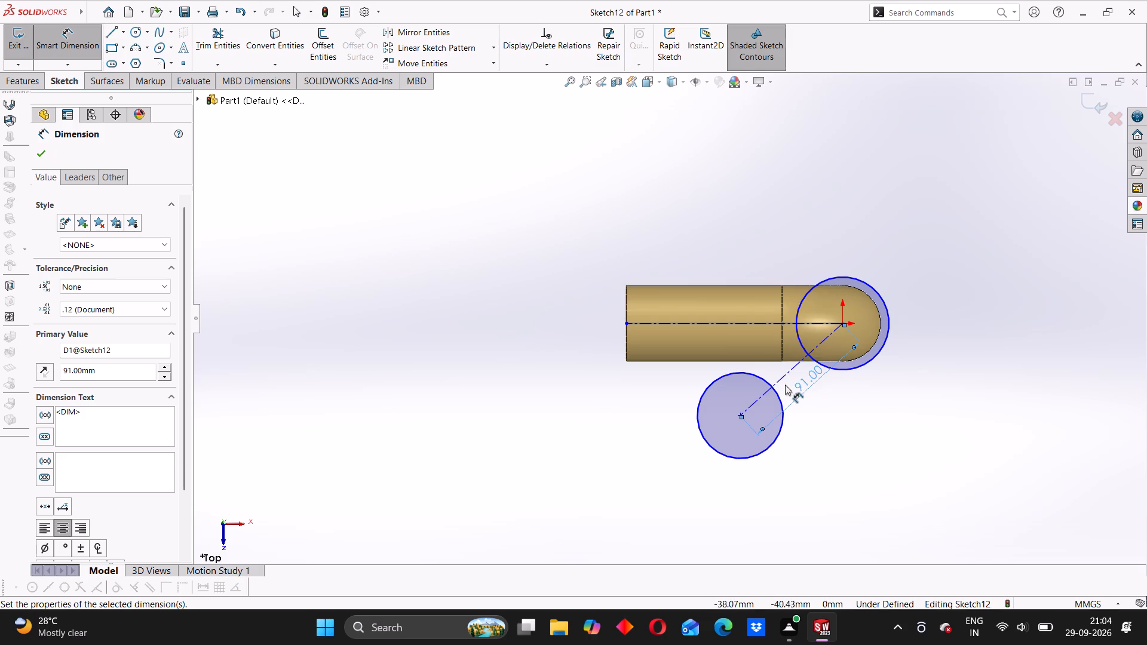
Dimension the diameter of the offset circle below the pipe and set it to 80 mm.
scroll(785, 385, "up", 3)
scroll(708, 357, "down", 4)
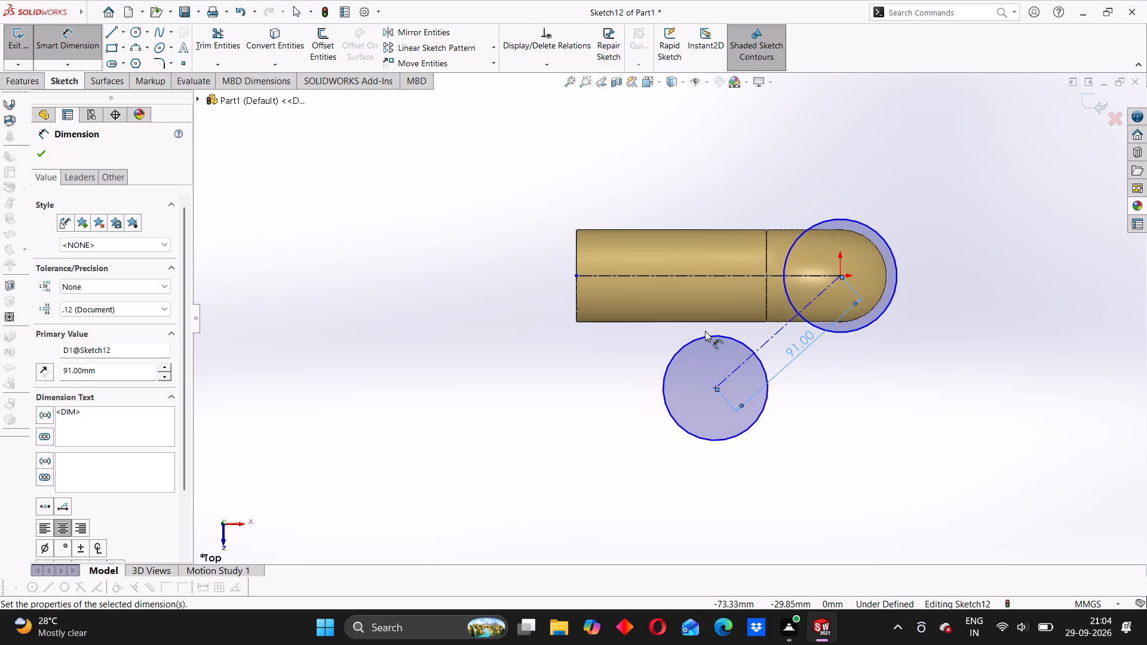
scroll(705, 331, "up", 2)
scroll(734, 345, "down", 1)
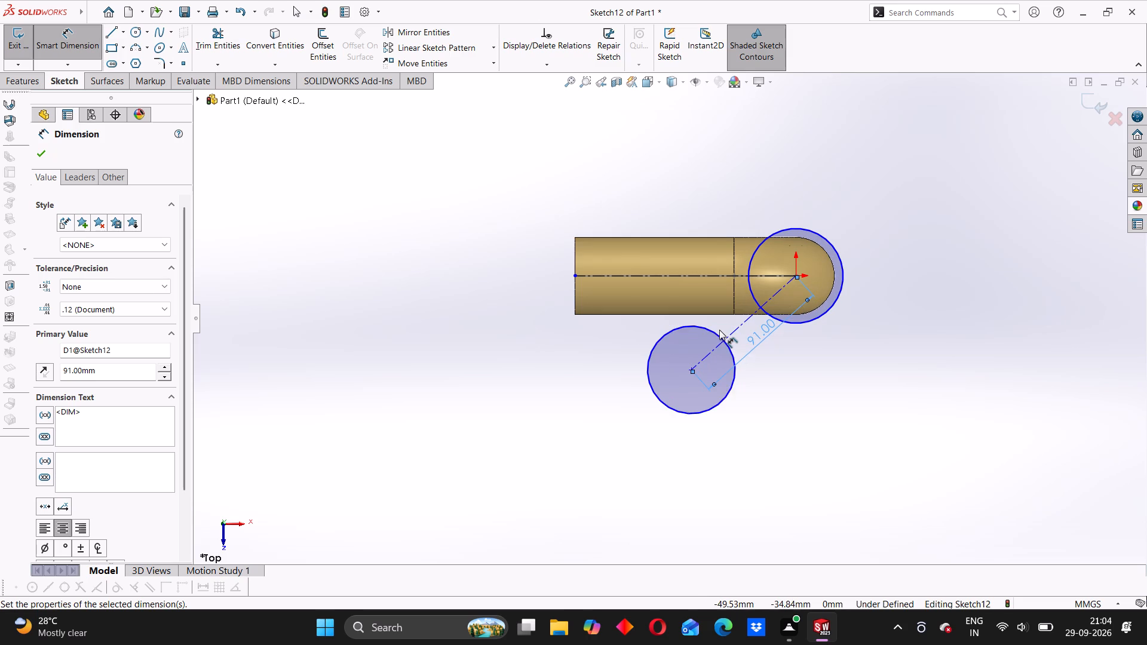
scroll(719, 330, "down", 1)
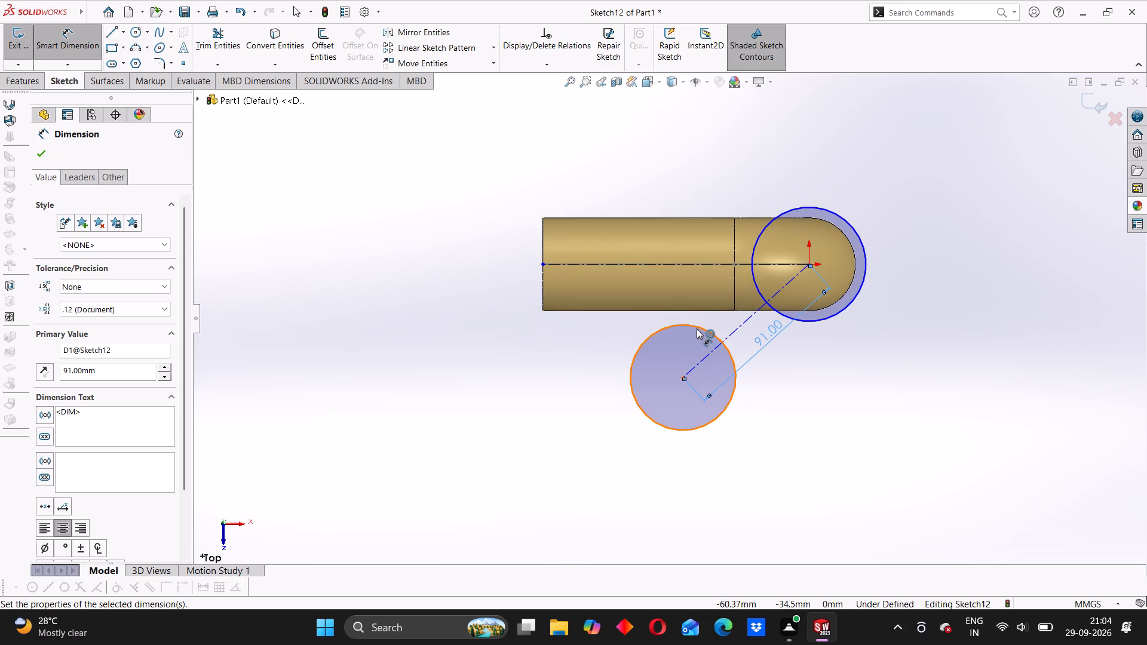
left_click(697, 328)
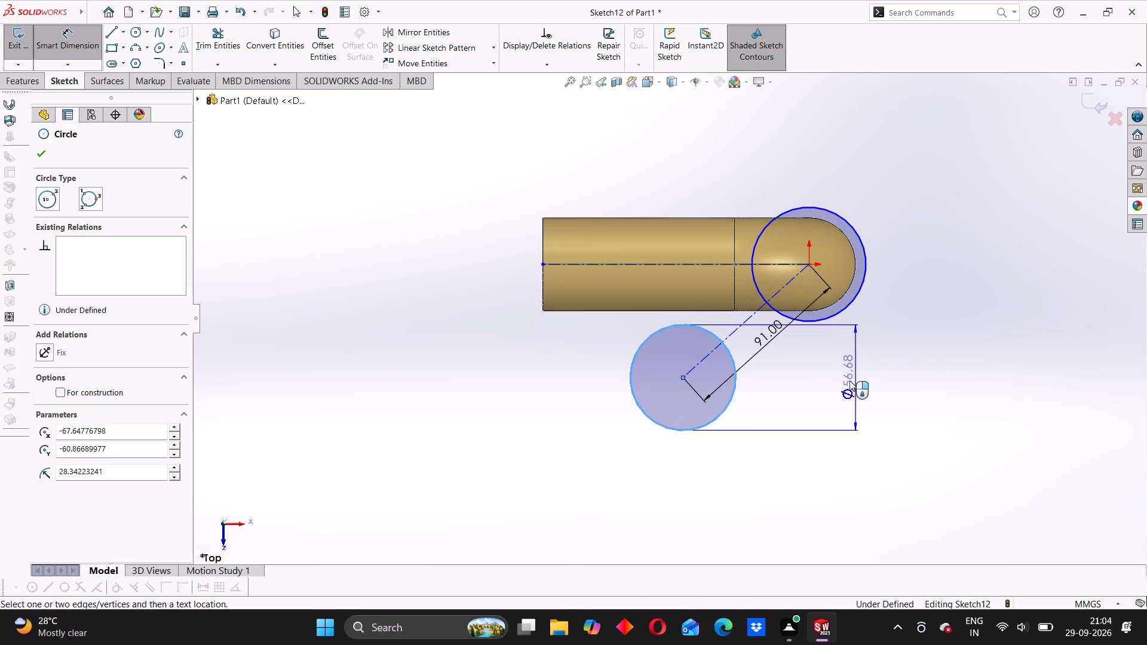
left_click(846, 382)
key("8")
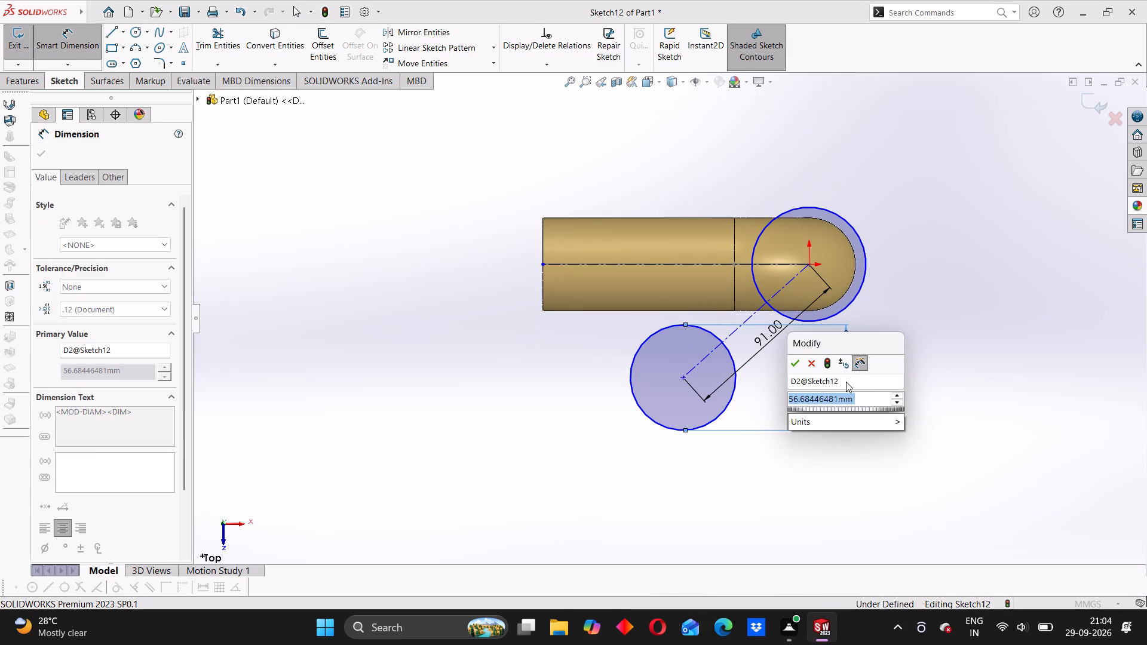
key("1")
key("BackSpace")
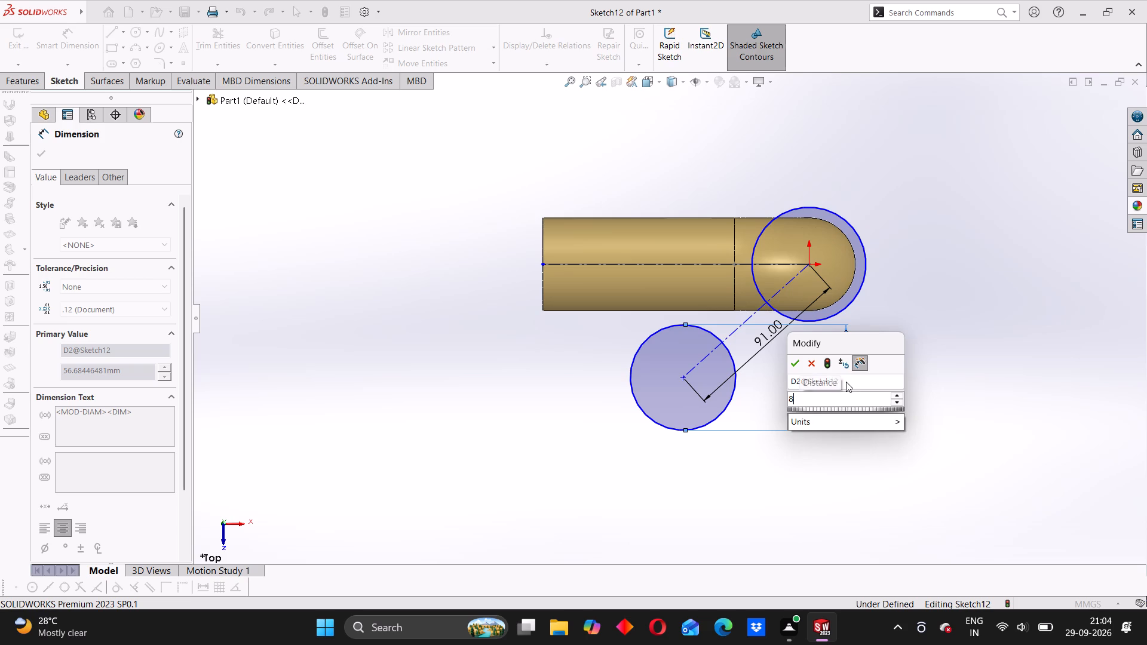
key("0")
key("Return")
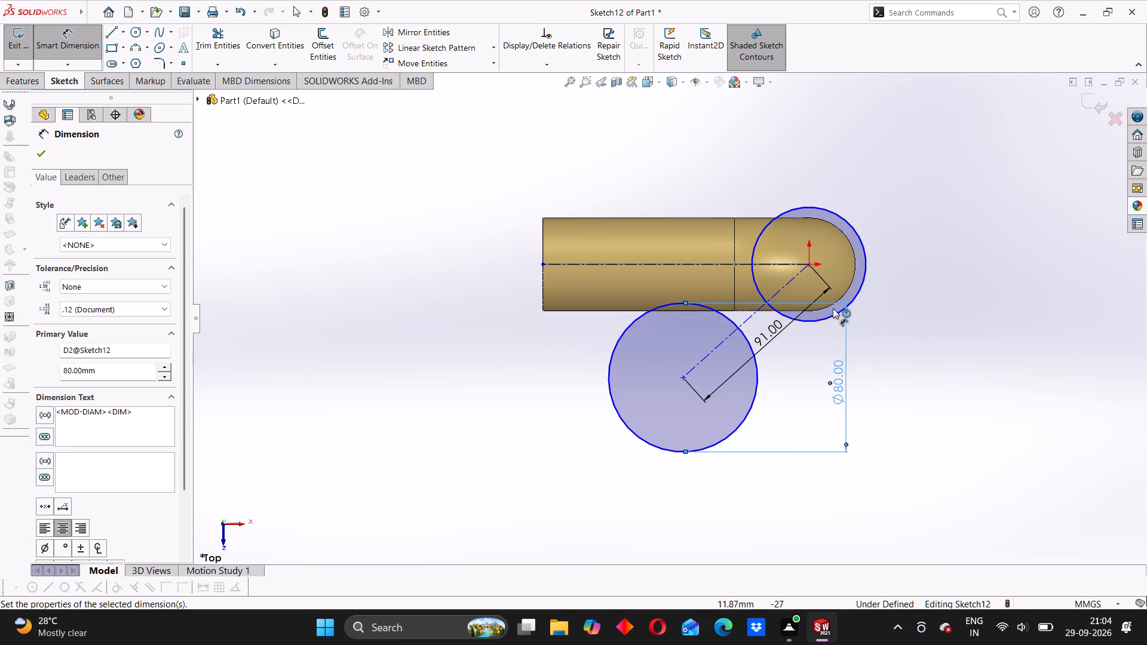
Dimension the diameter of the circle centred on the origin and set it to 105 mm.
scroll(833, 299, "down", 3)
scroll(840, 271, "up", 2)
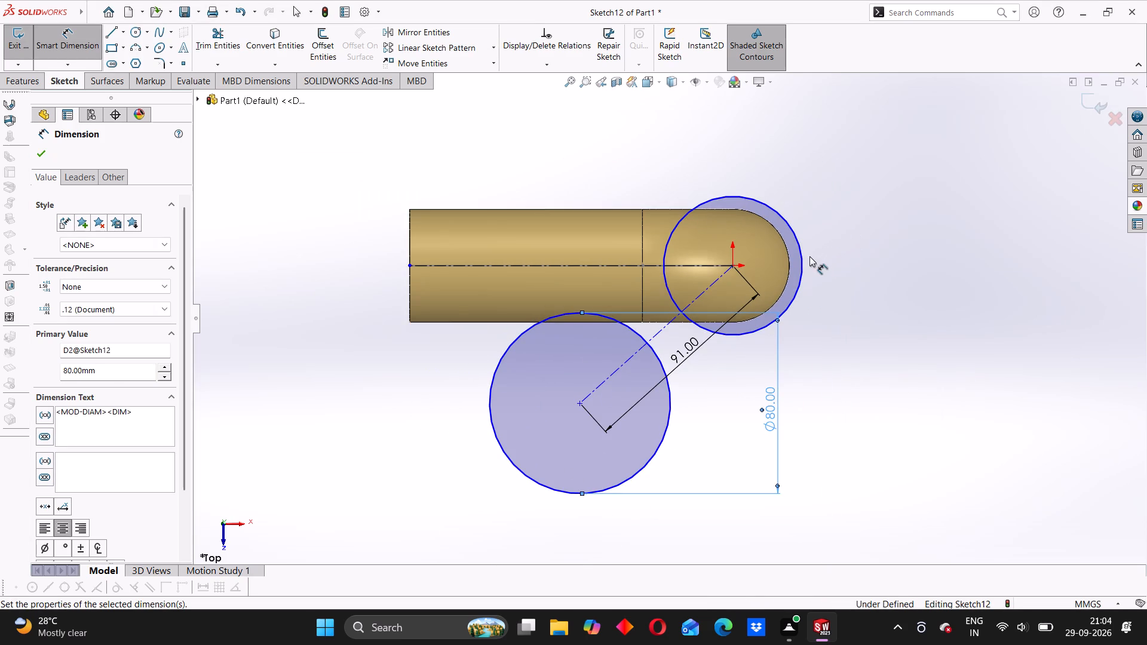
left_click(805, 263)
left_click(877, 263)
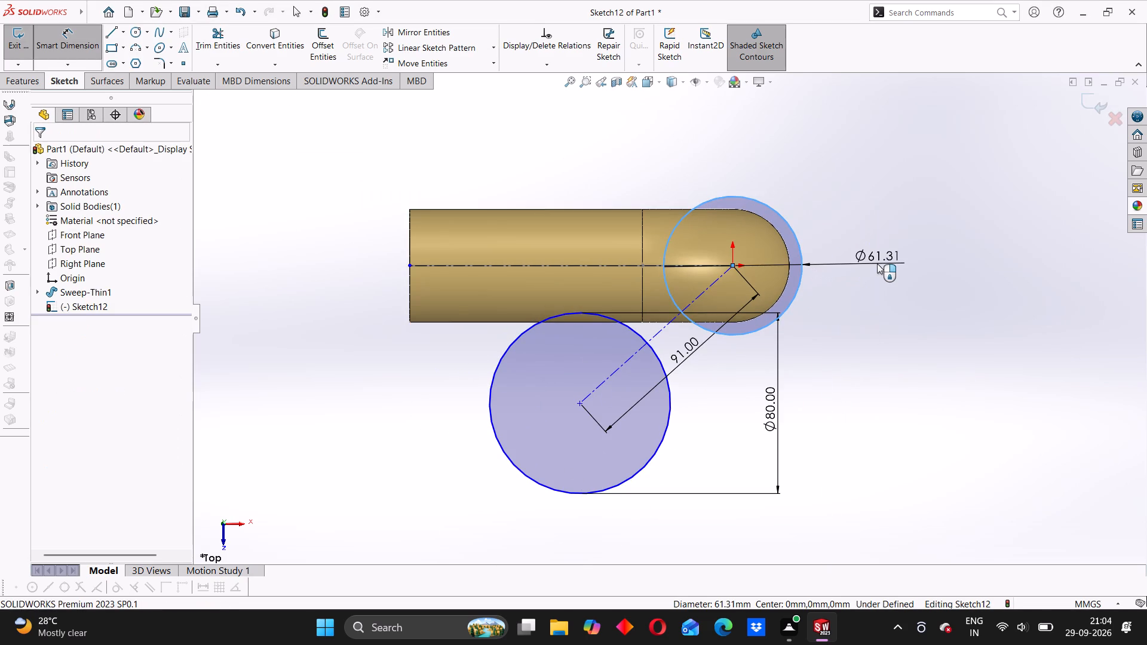
type("105")
key("Return")
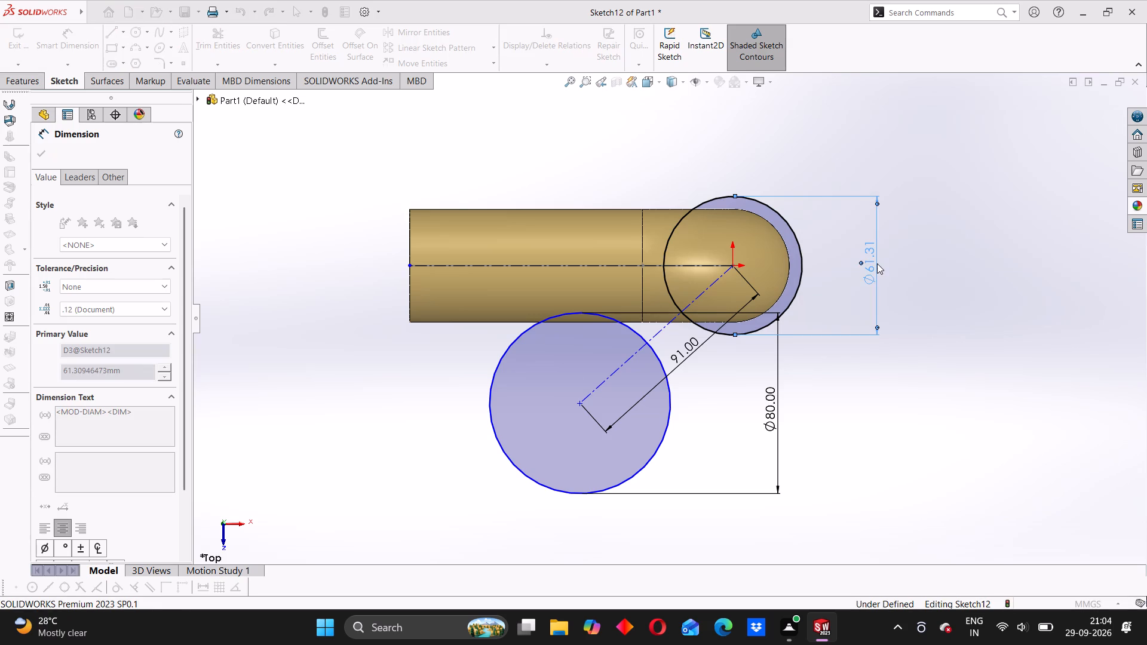
Dimension the angle between the horizontal and diagonal centerlines and set it to 30 degrees.
scroll(877, 263, "up", 1)
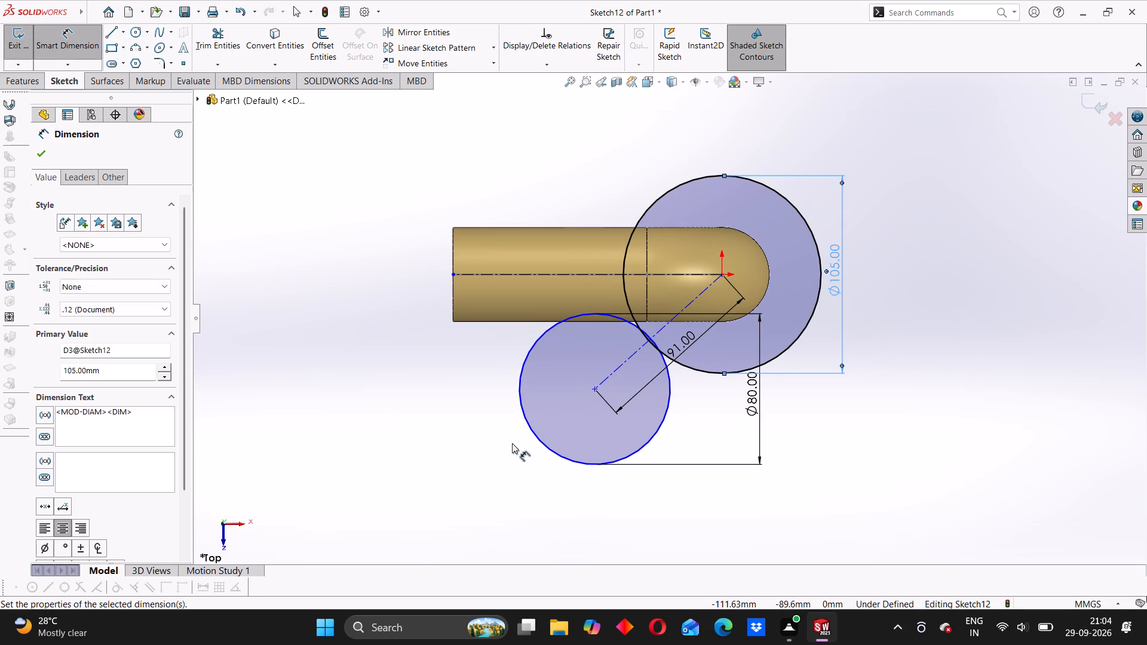
scroll(512, 443, "up", 4)
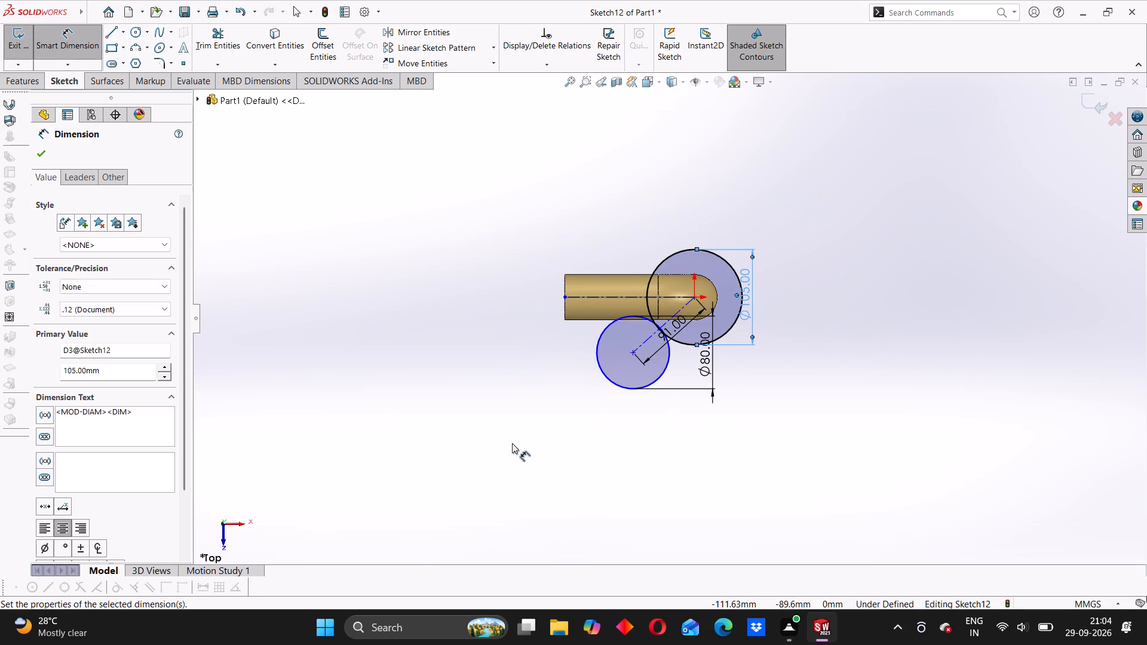
scroll(512, 443, "up", 2)
scroll(511, 431, "down", 4)
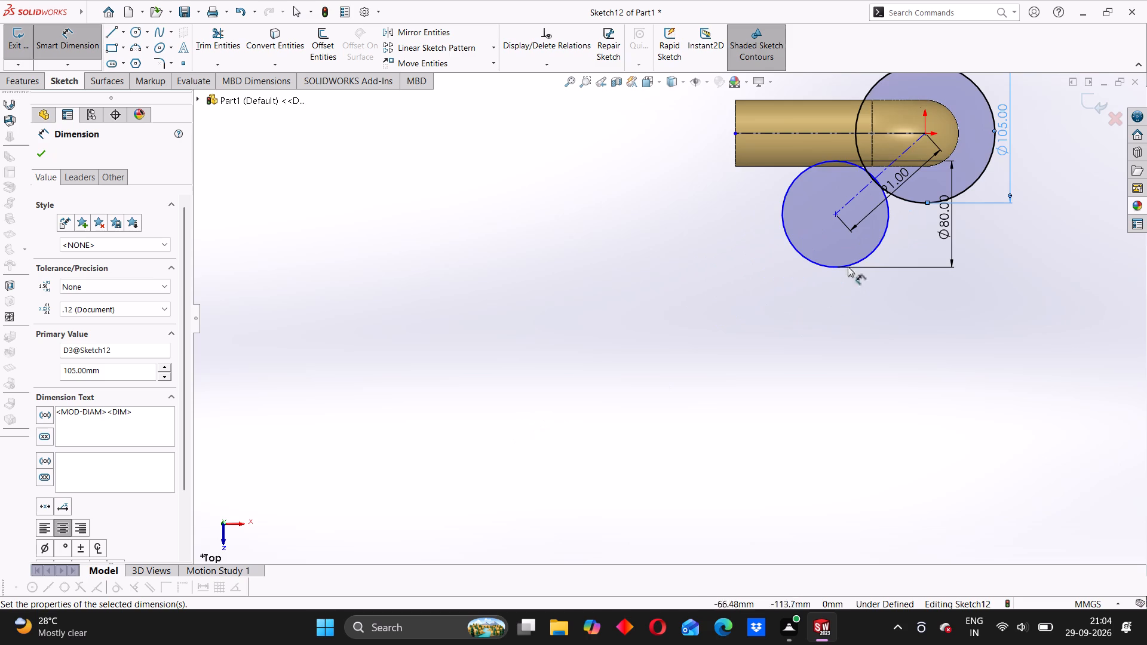
scroll(862, 242, "up", 3)
scroll(829, 221, "down", 3)
scroll(760, 250, "down", 3)
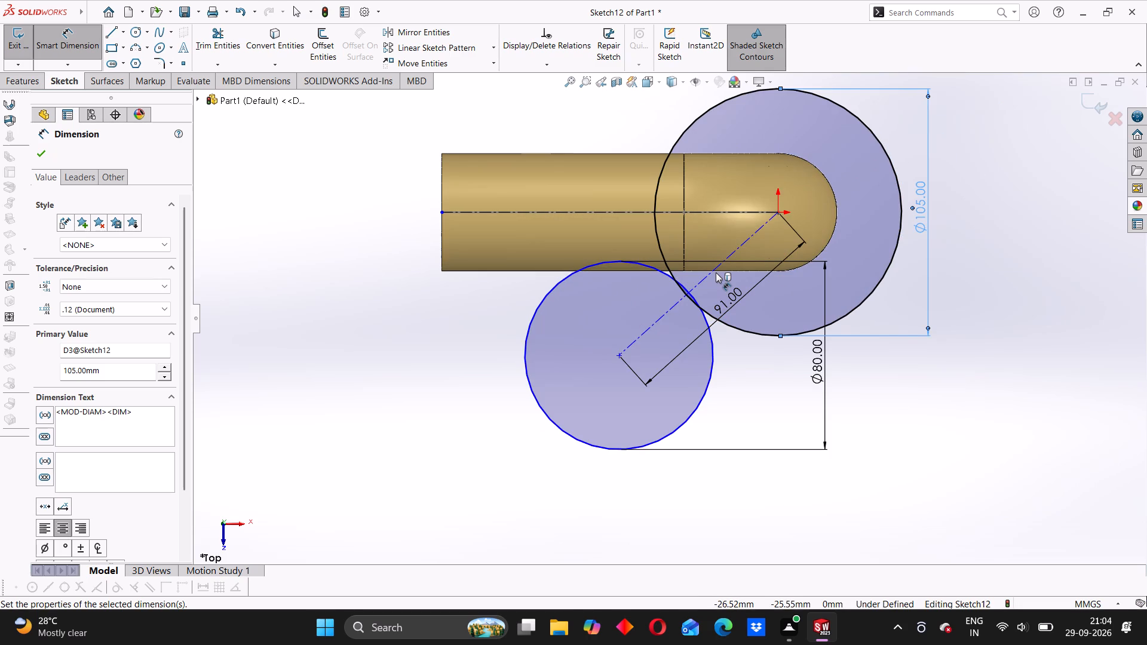
left_click(634, 213)
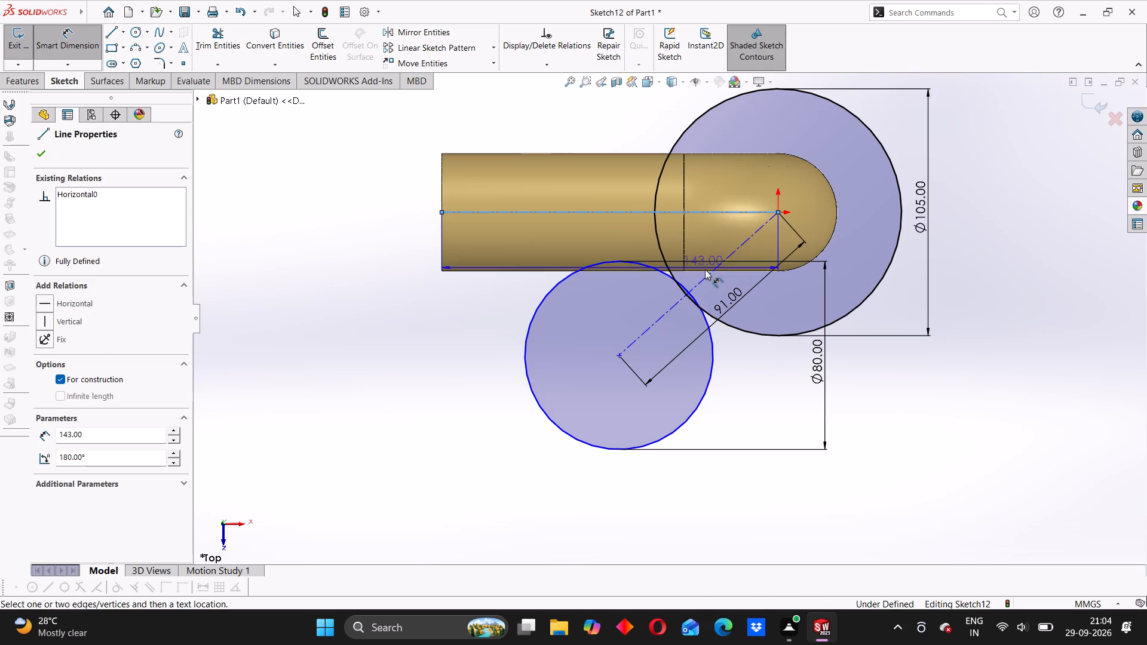
left_click(705, 277)
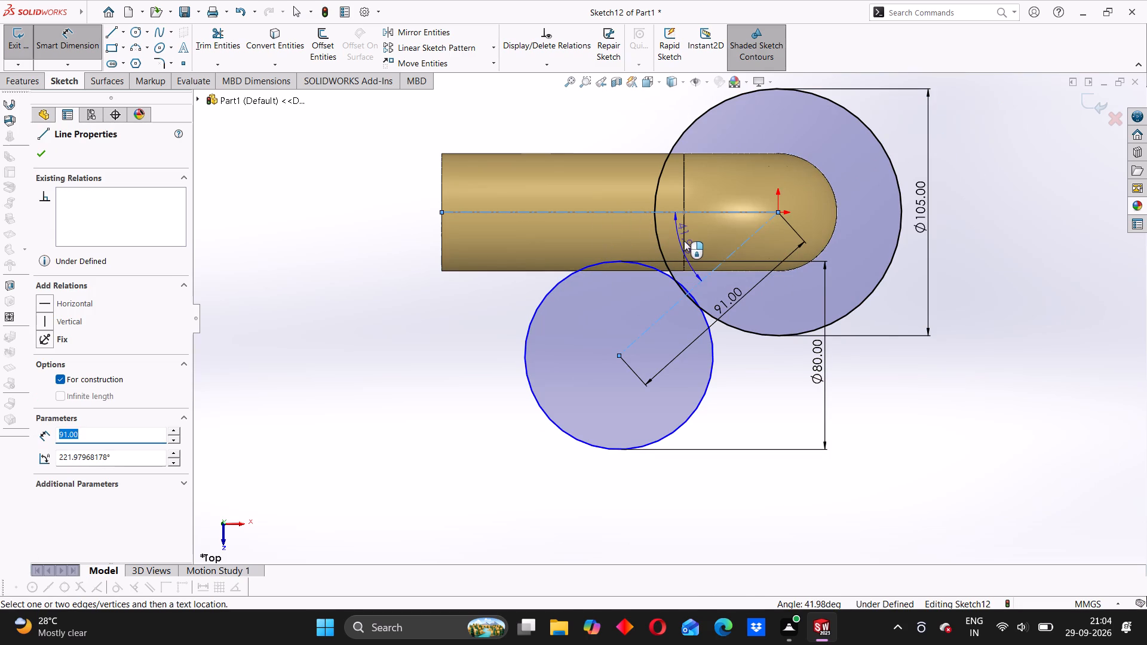
left_click(684, 241)
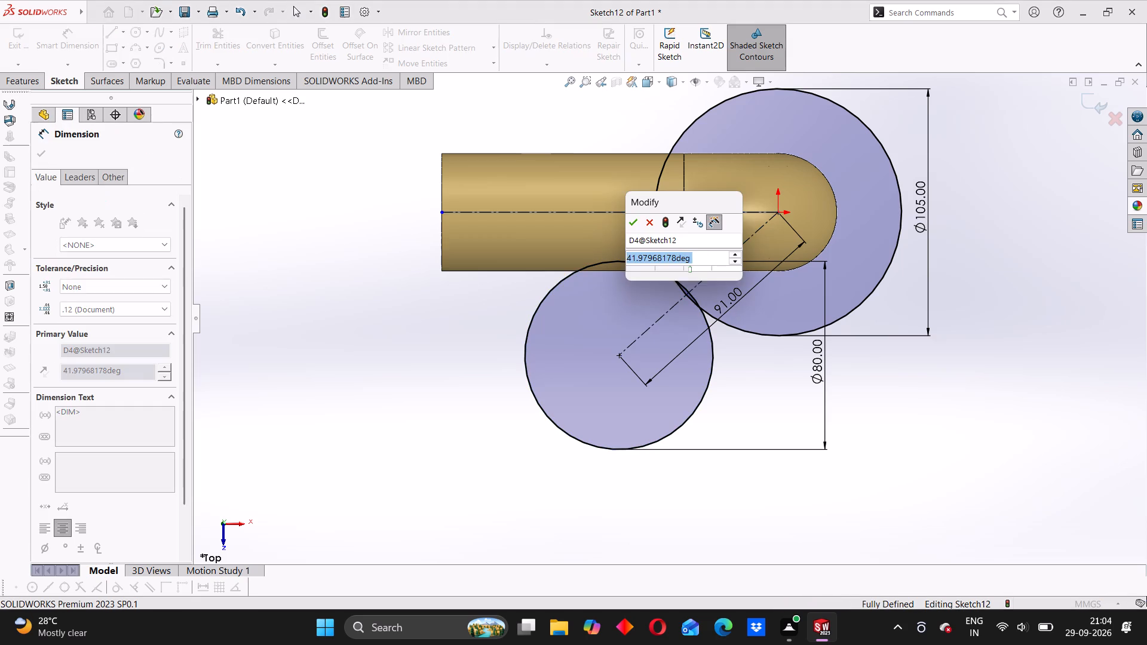
type("30")
key("Return")
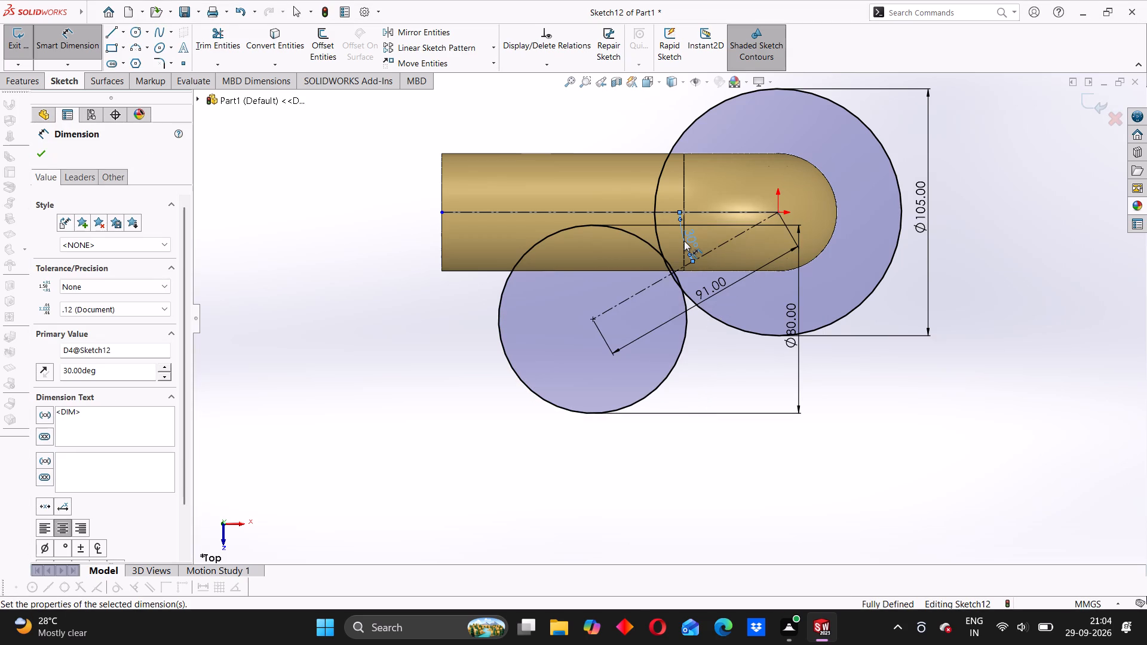
Draw a line about 90 mm long, tangent to the lower outer sides of the 105 mm and 80 mm circles.
scroll(684, 241, "up", 1)
scroll(598, 302, "up", 3)
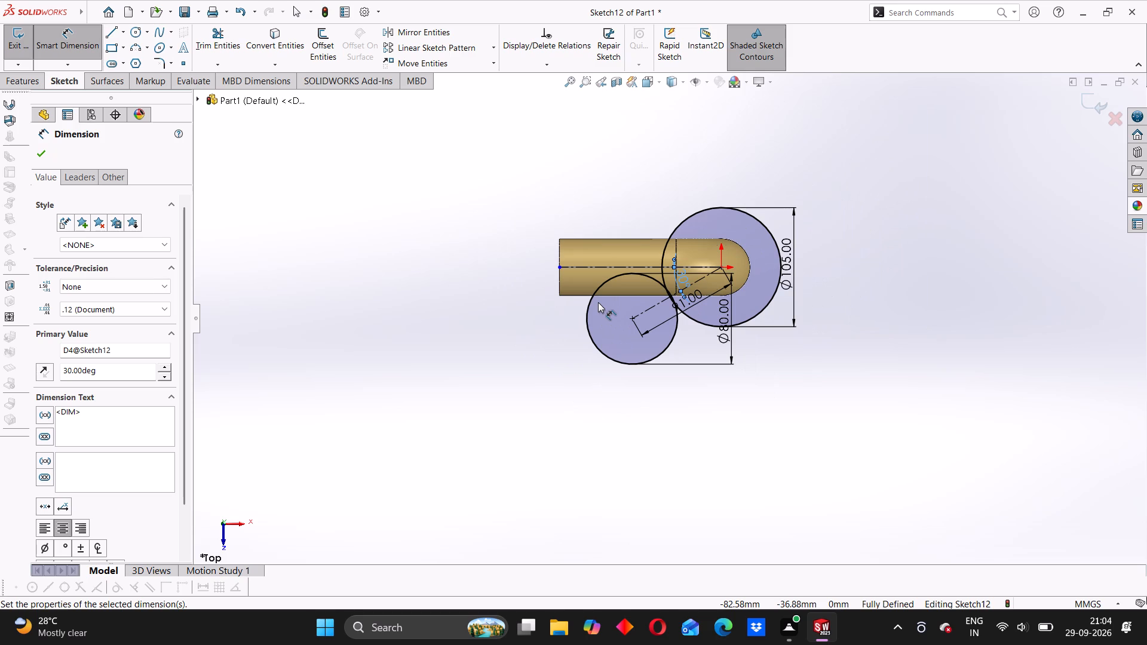
scroll(562, 343, "up", 3)
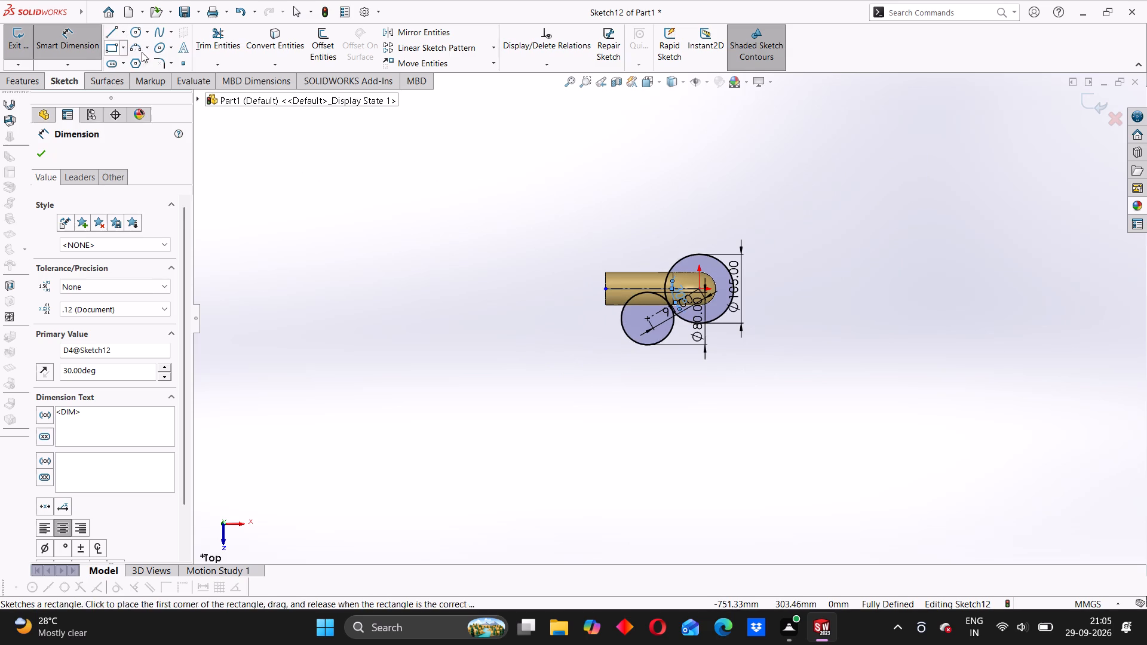
left_click(110, 31)
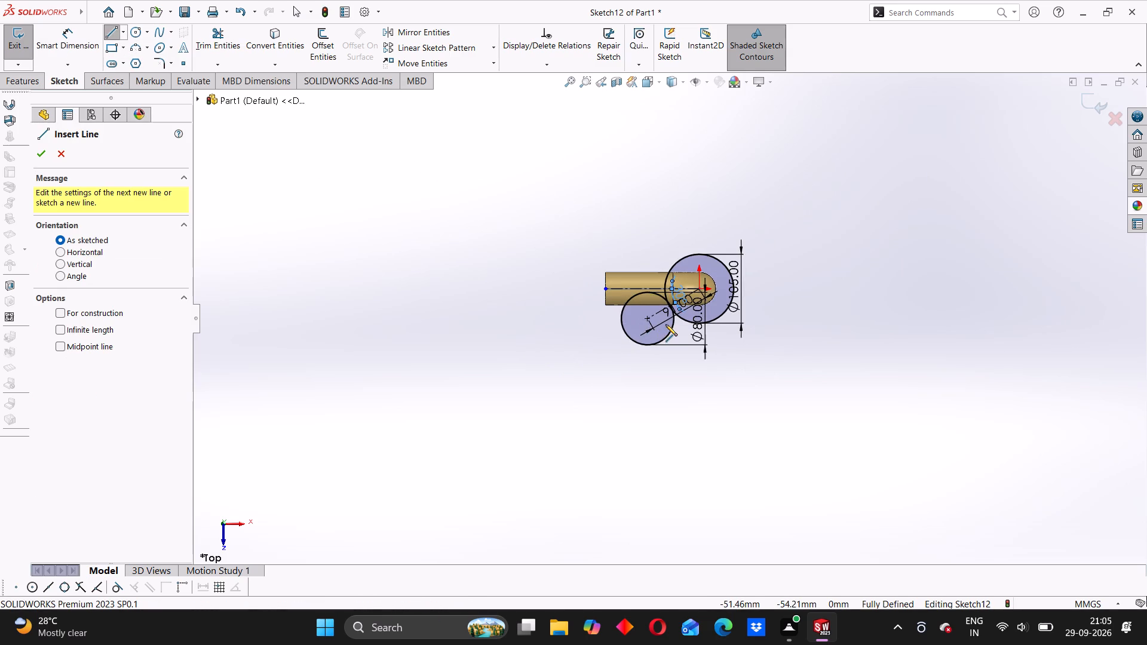
scroll(665, 324, "down", 6)
scroll(726, 333, "down", 3)
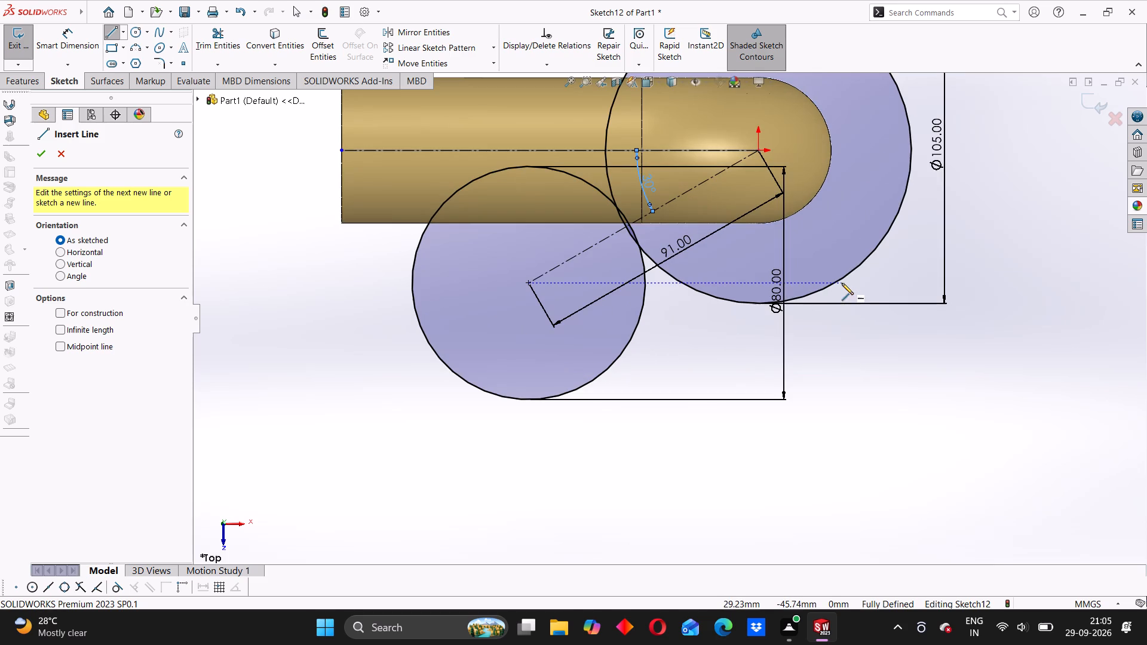
left_click(841, 280)
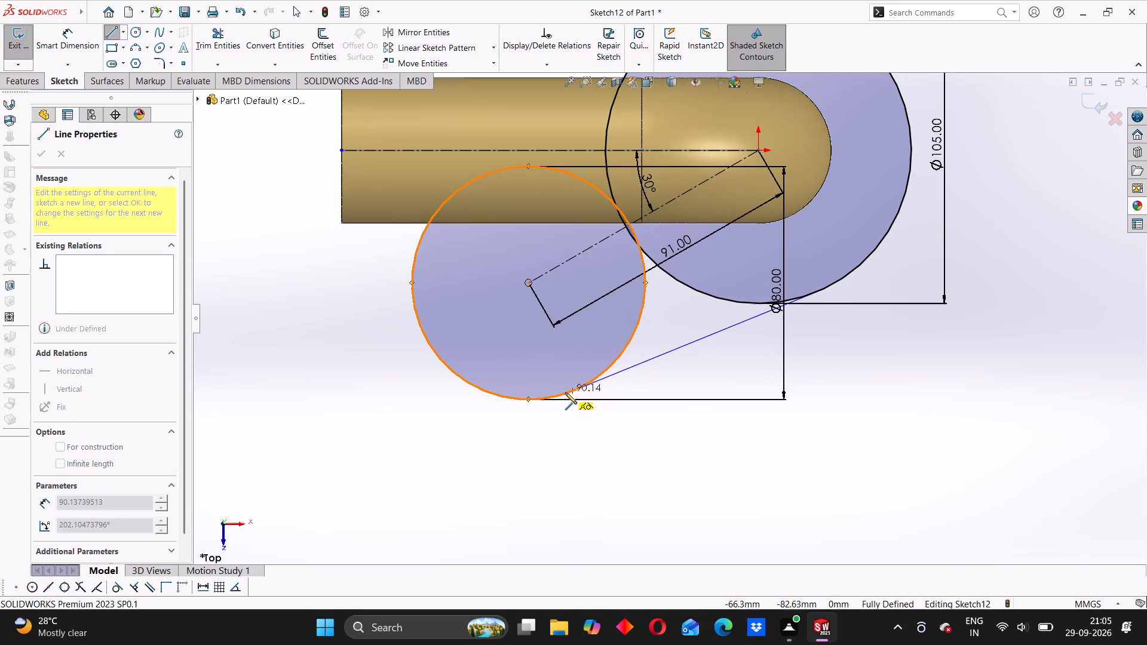
left_click(565, 392)
right_click(334, 254)
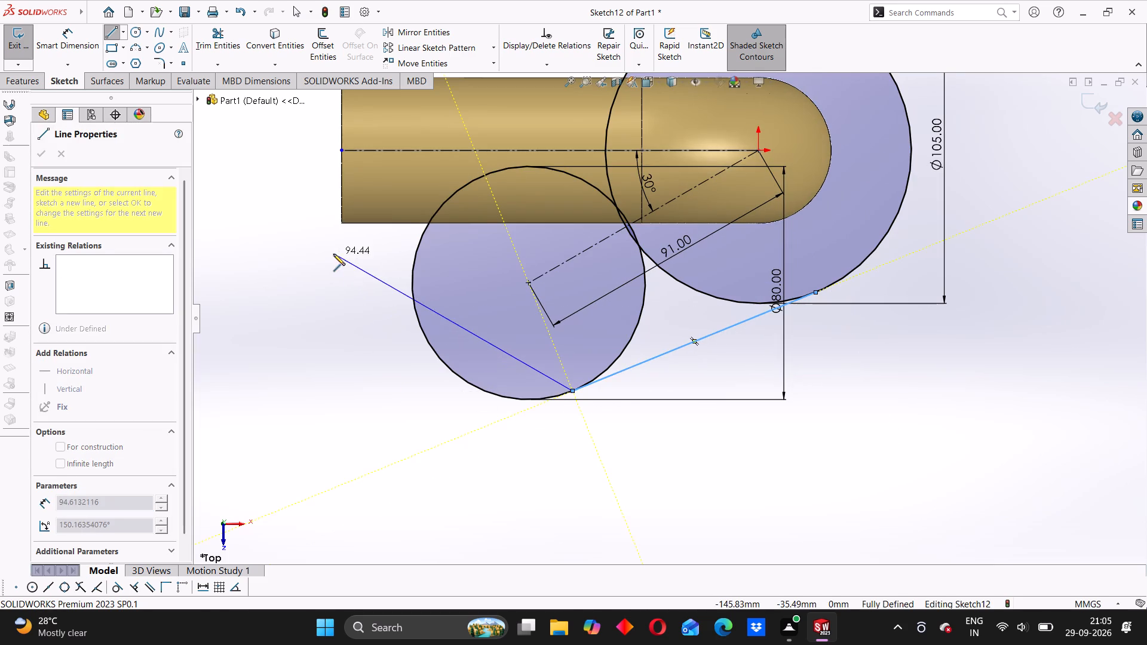
left_click(354, 265)
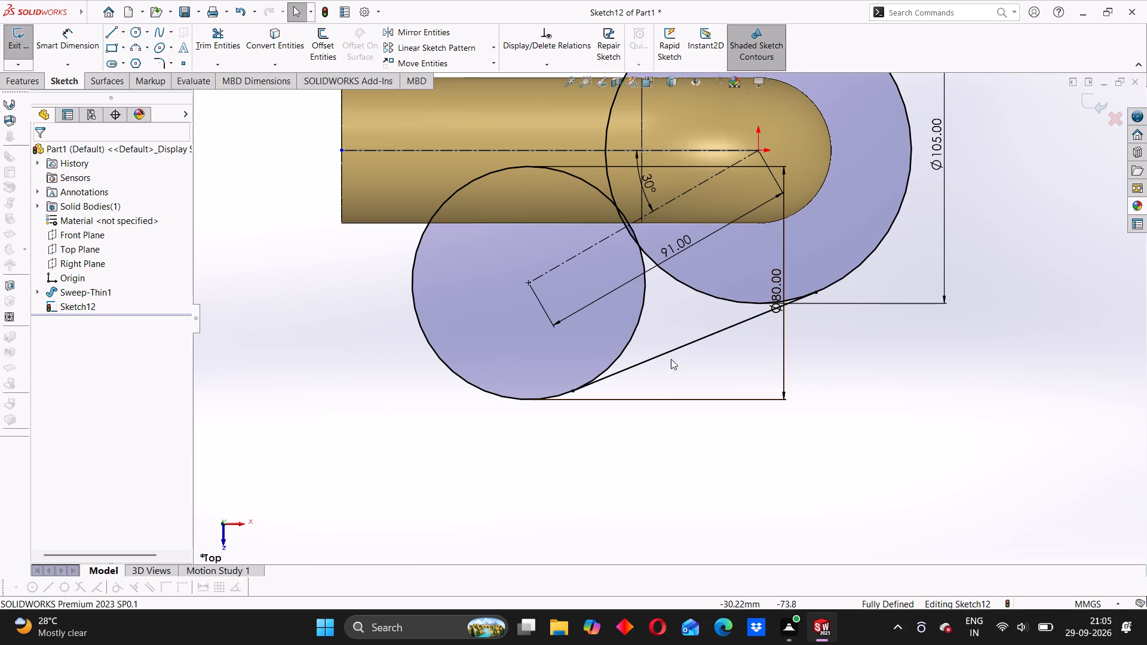
left_click(681, 348)
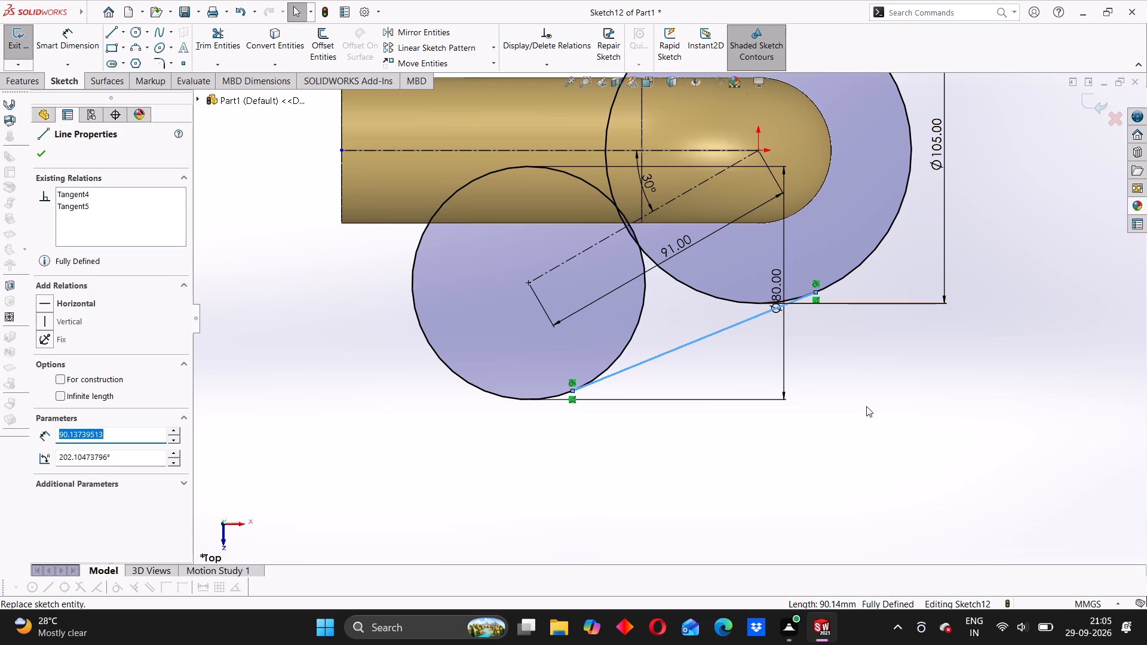
key("Escape")
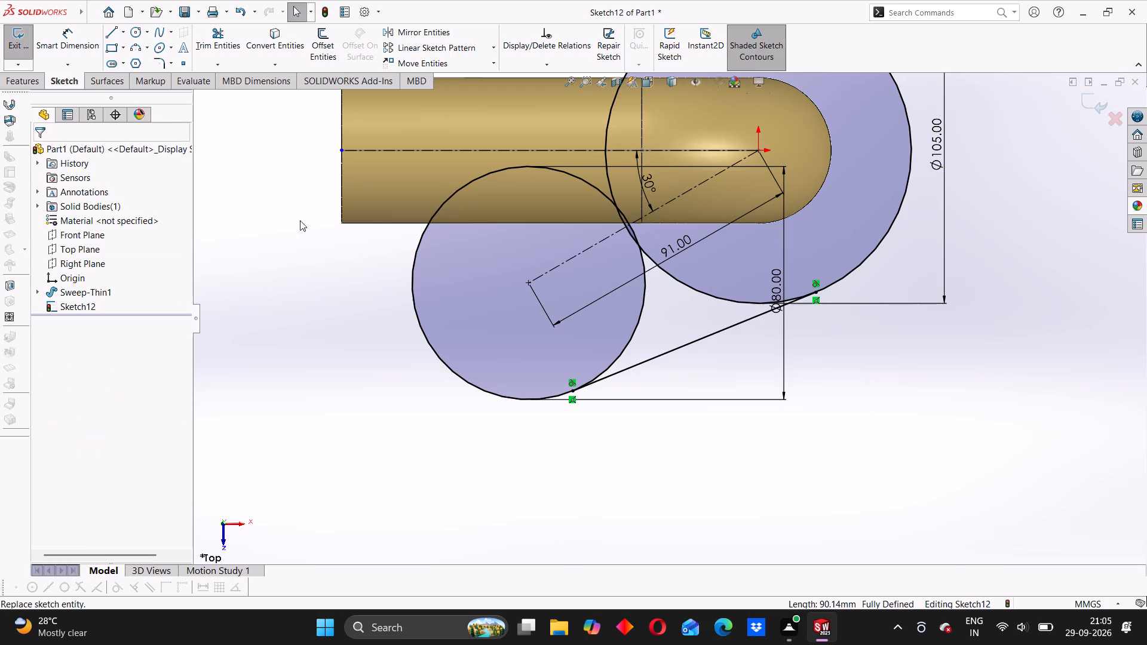
Trim the inner arcs of both circles from the tangent line up to where the circles cross over the pipe.
left_click(225, 37)
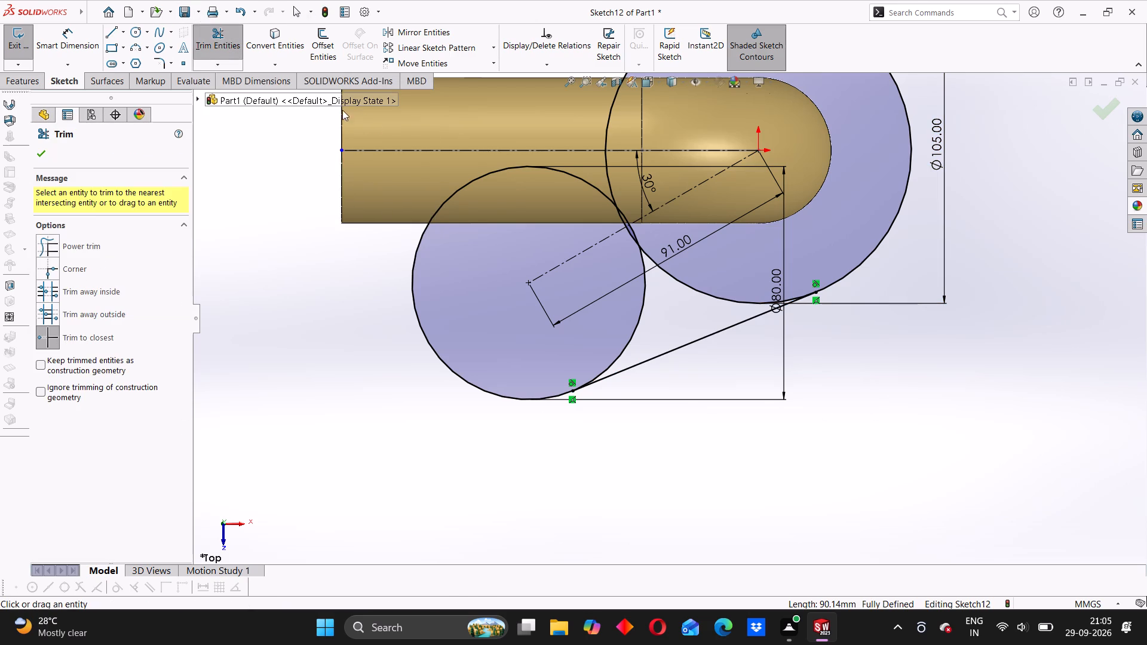
left_click(643, 296)
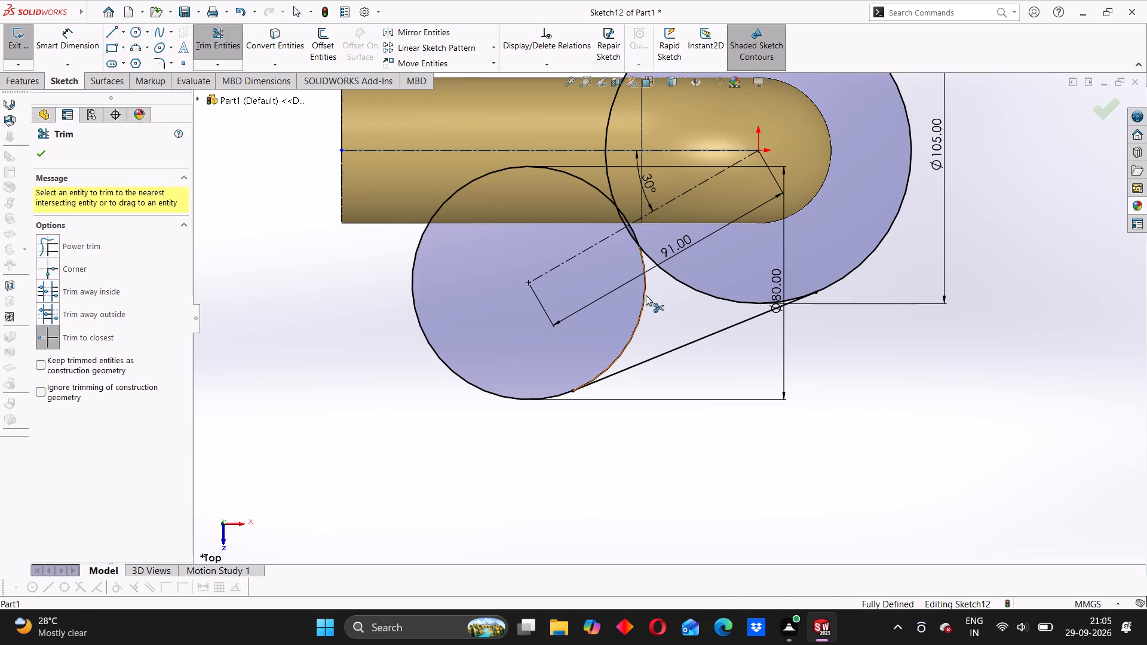
left_click(671, 275)
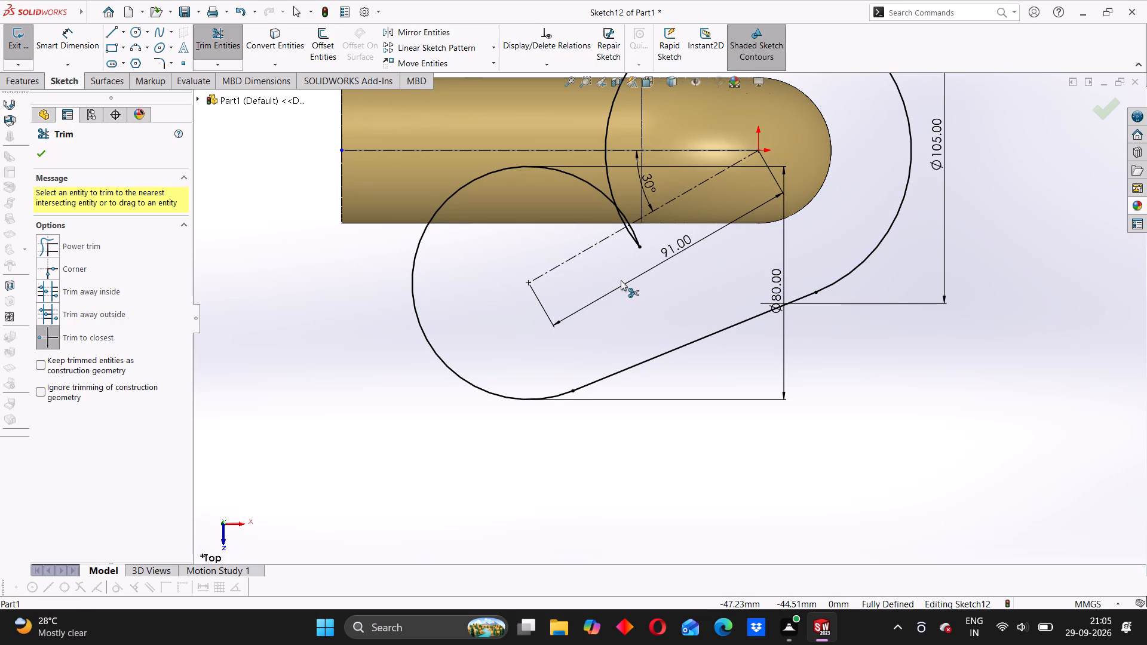
scroll(626, 275, "down", 1)
scroll(596, 274, "up", 1)
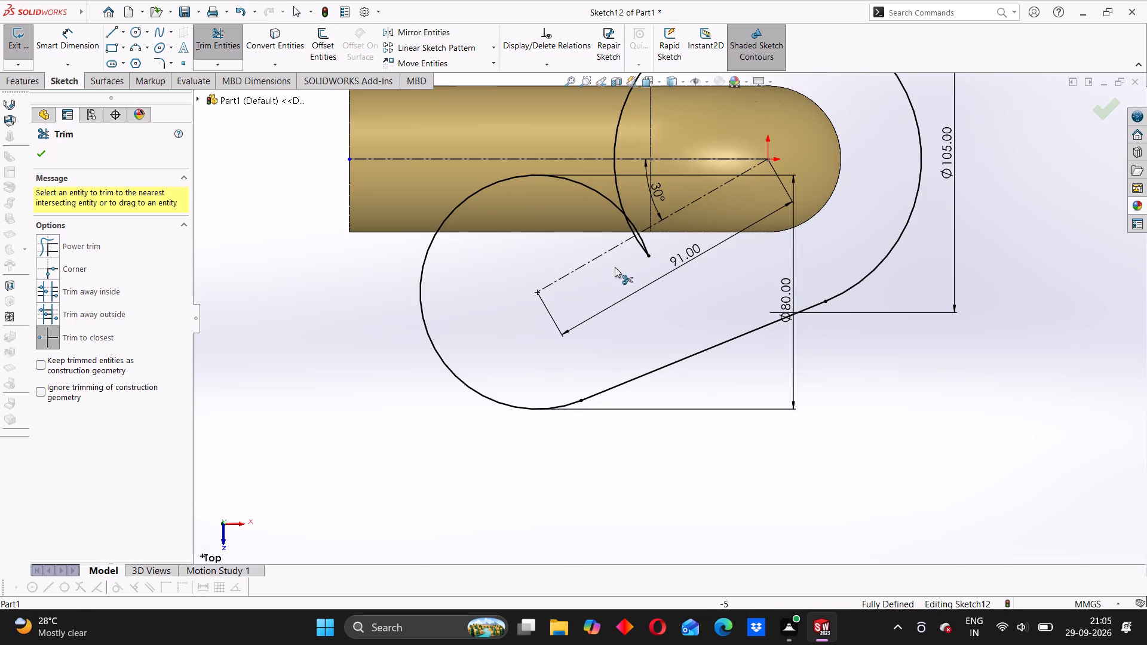
left_click_drag(654, 240, 639, 249)
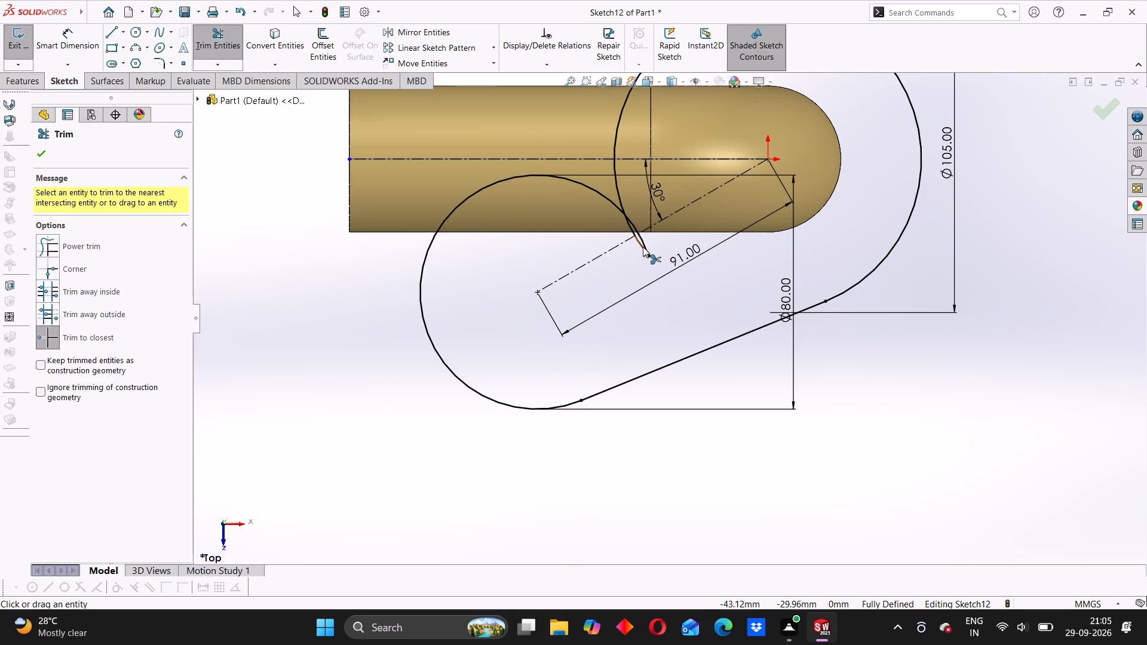
left_click(643, 247)
left_click(644, 245)
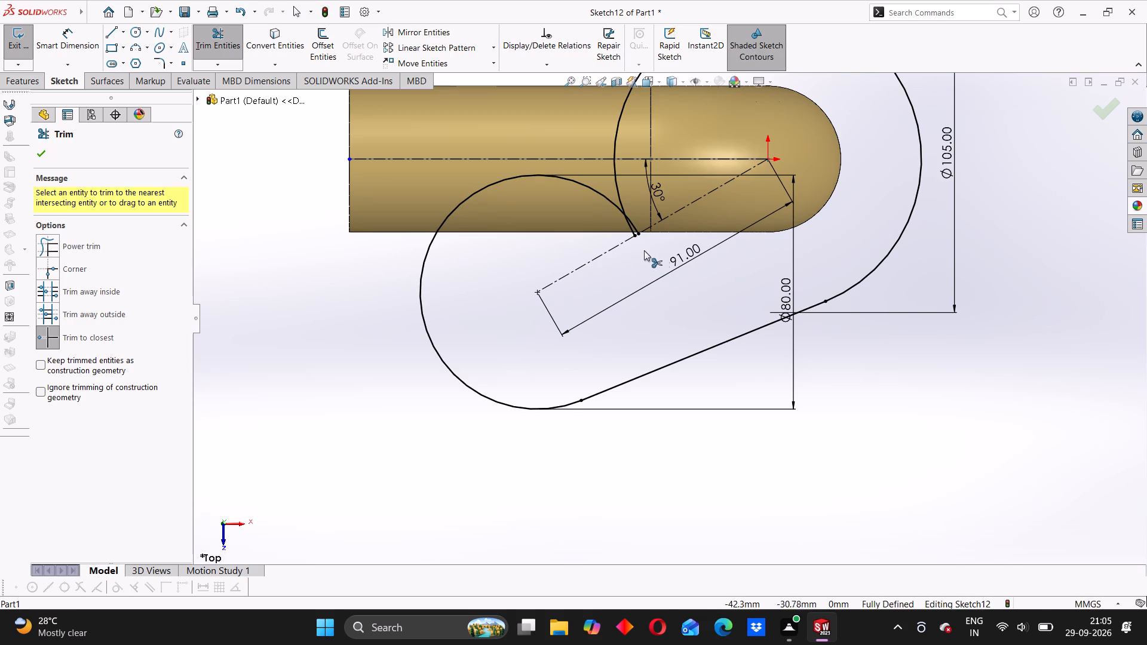
scroll(661, 251, "down", 5)
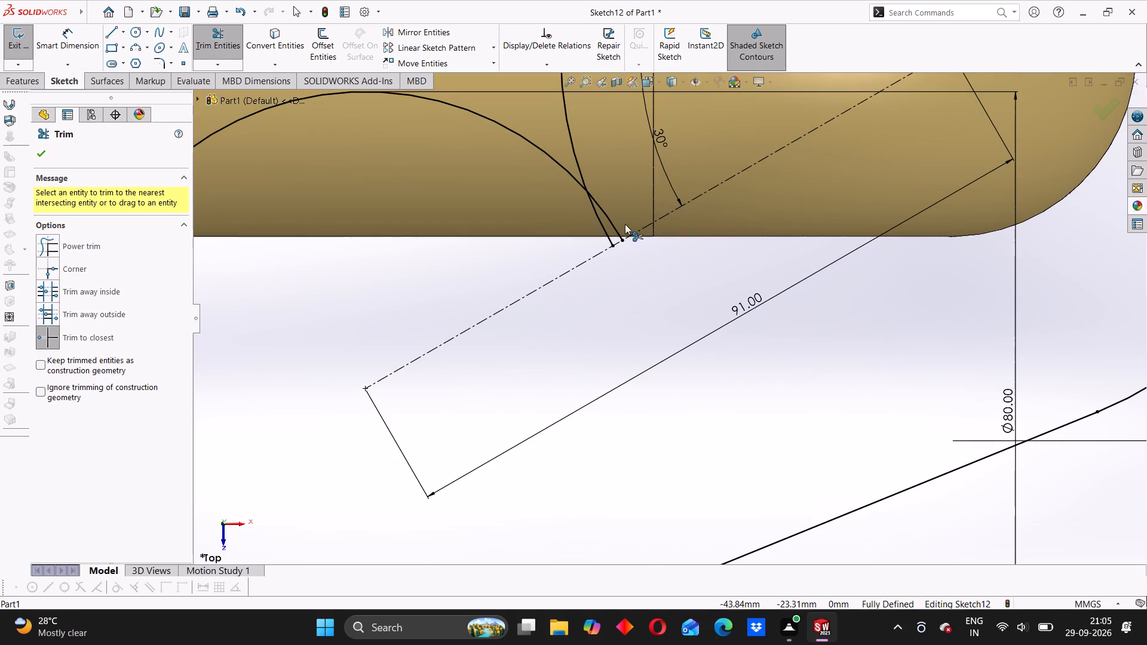
left_click(616, 225)
left_click(602, 225)
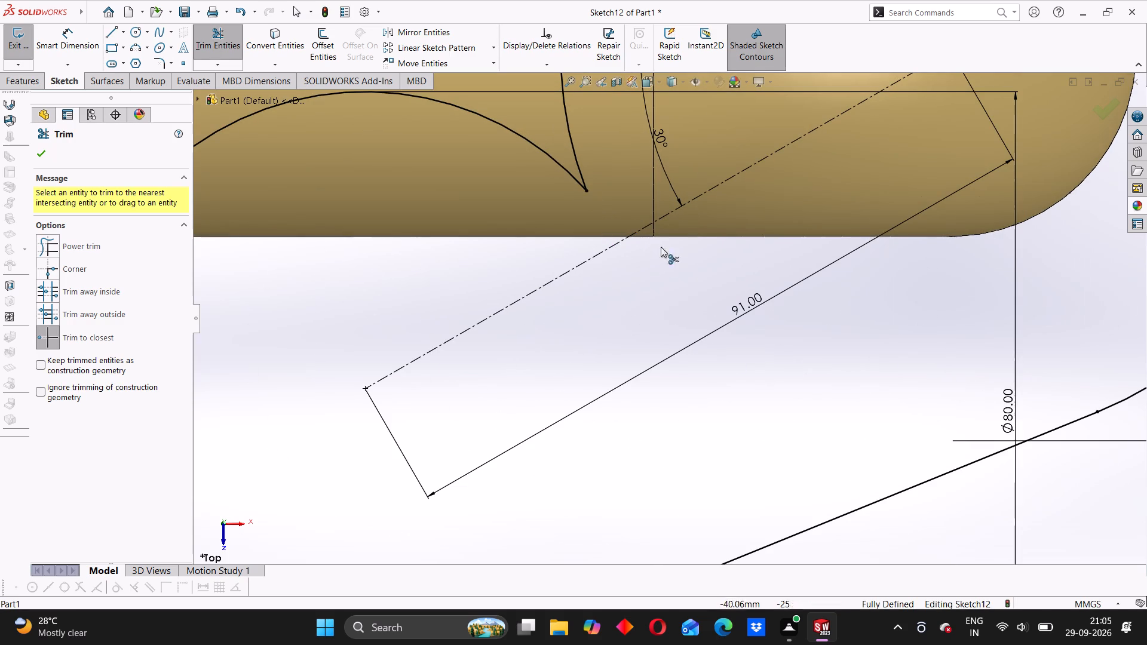
Examine the trimmed outline closely, checking the sharp corner where the two arcs meet and the tangent line's ends.
scroll(709, 281, "up", 4)
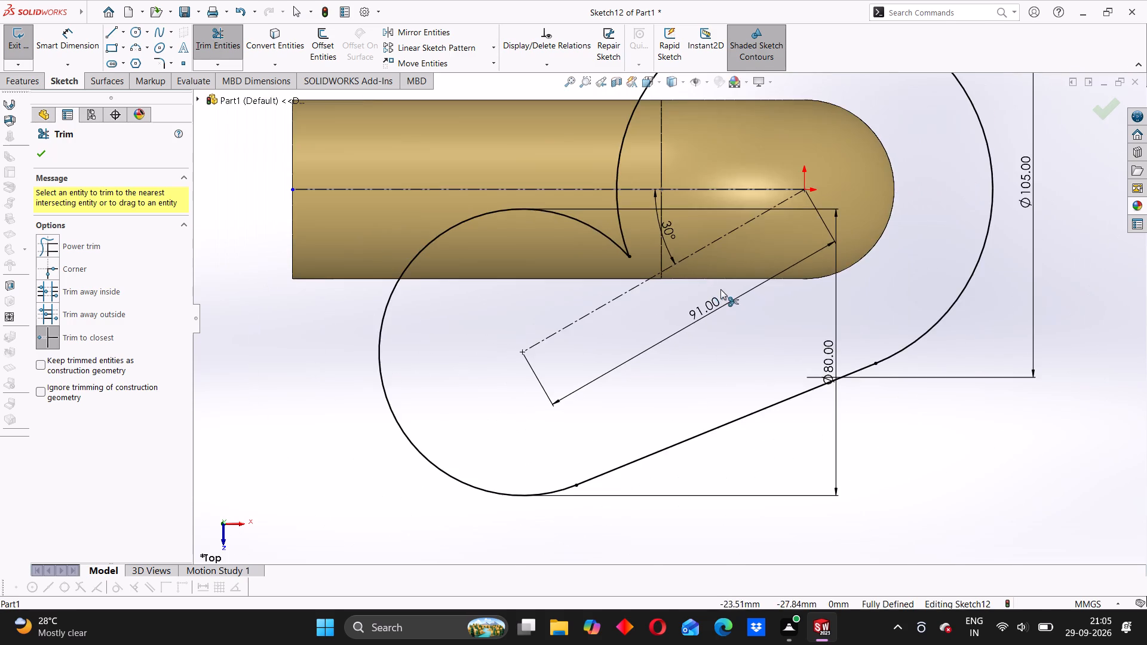
scroll(720, 289, "up", 3)
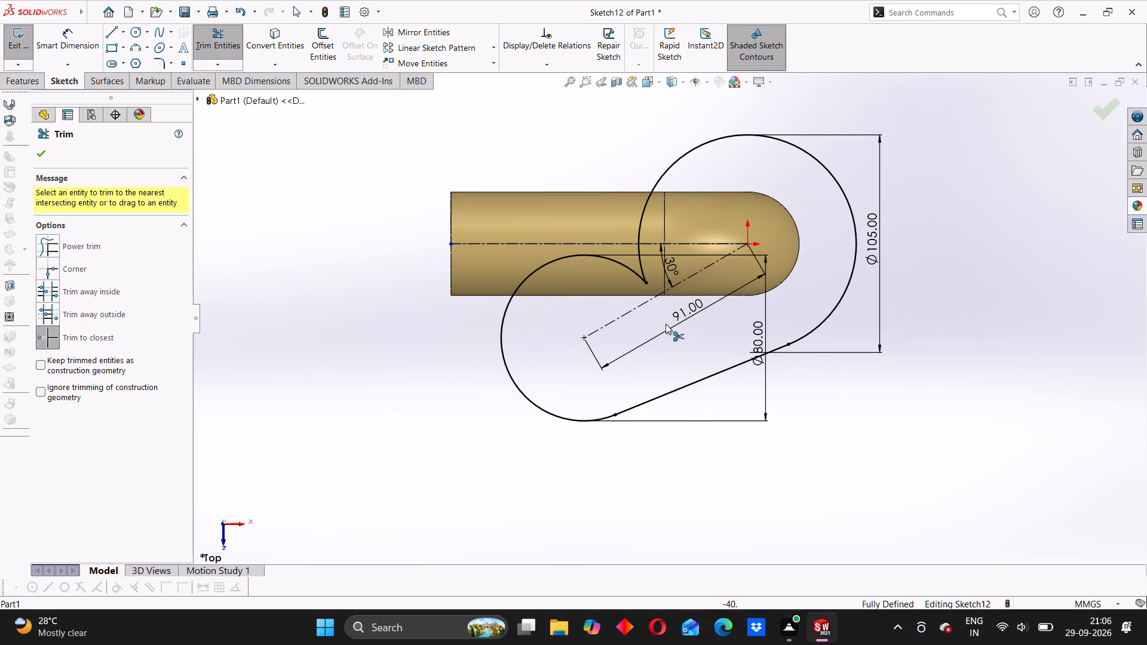
scroll(691, 296, "up", 3)
scroll(647, 309, "down", 11)
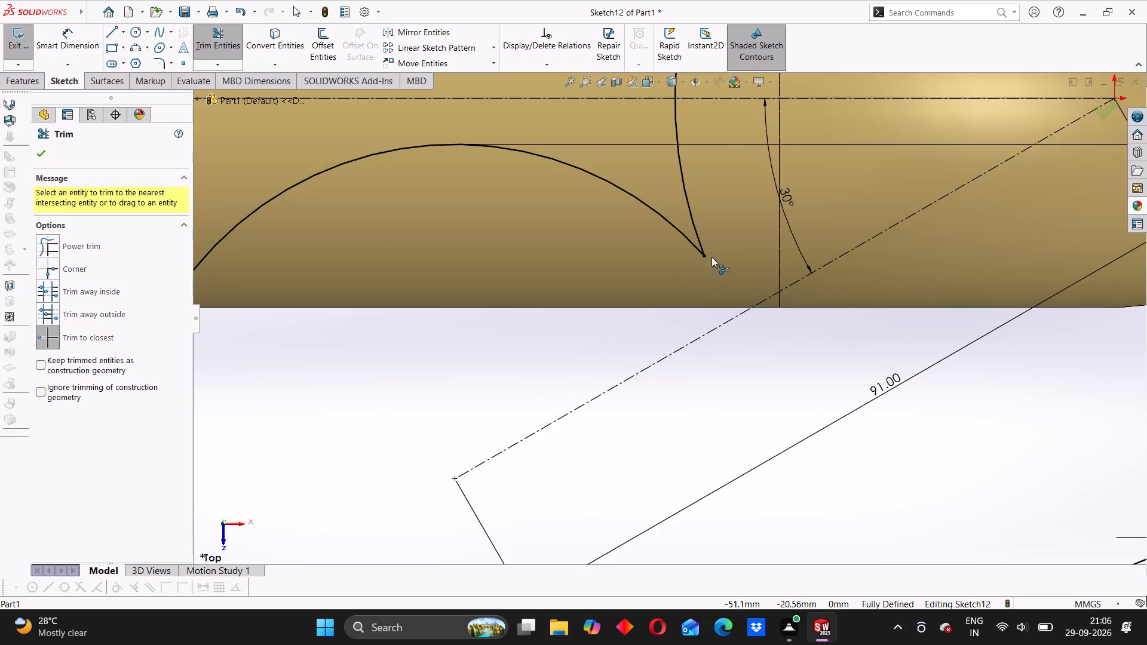
scroll(712, 256, "down", 12)
scroll(642, 300, "down", 3)
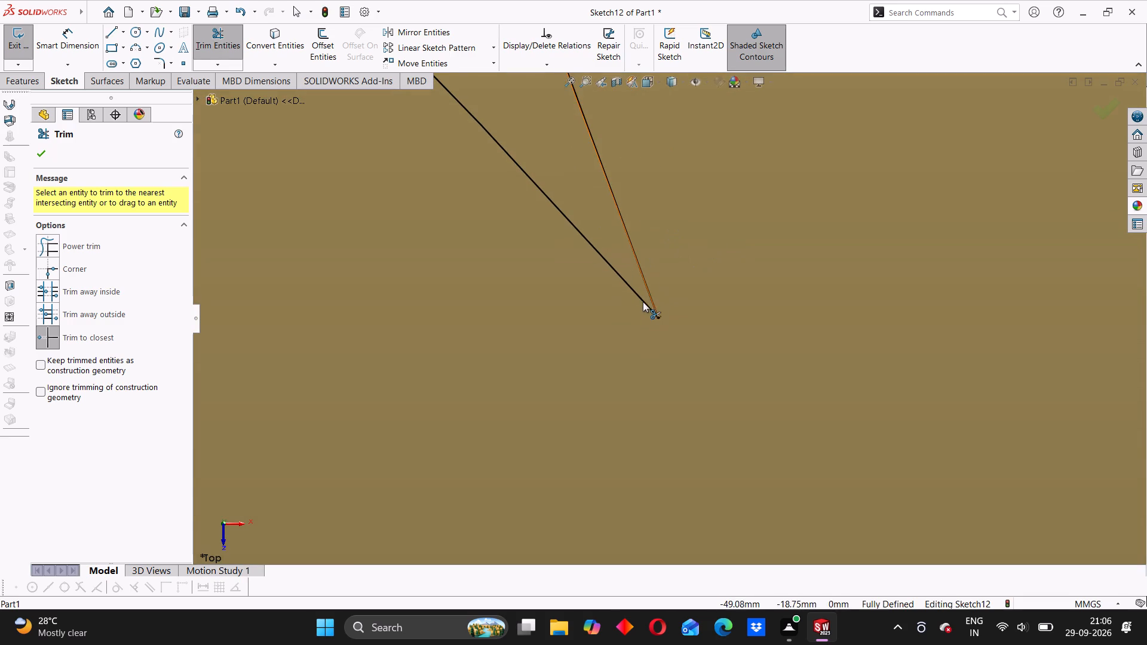
scroll(660, 324, "down", 5)
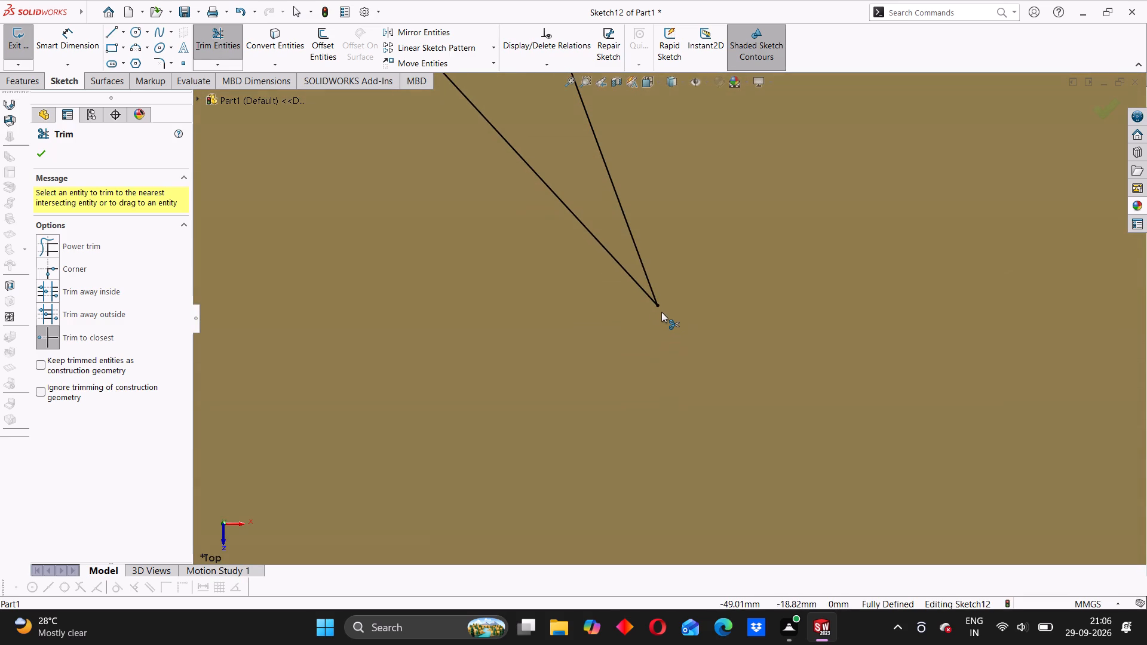
scroll(661, 312, "down", 1)
scroll(660, 305, "up", 20)
scroll(660, 305, "up", 8)
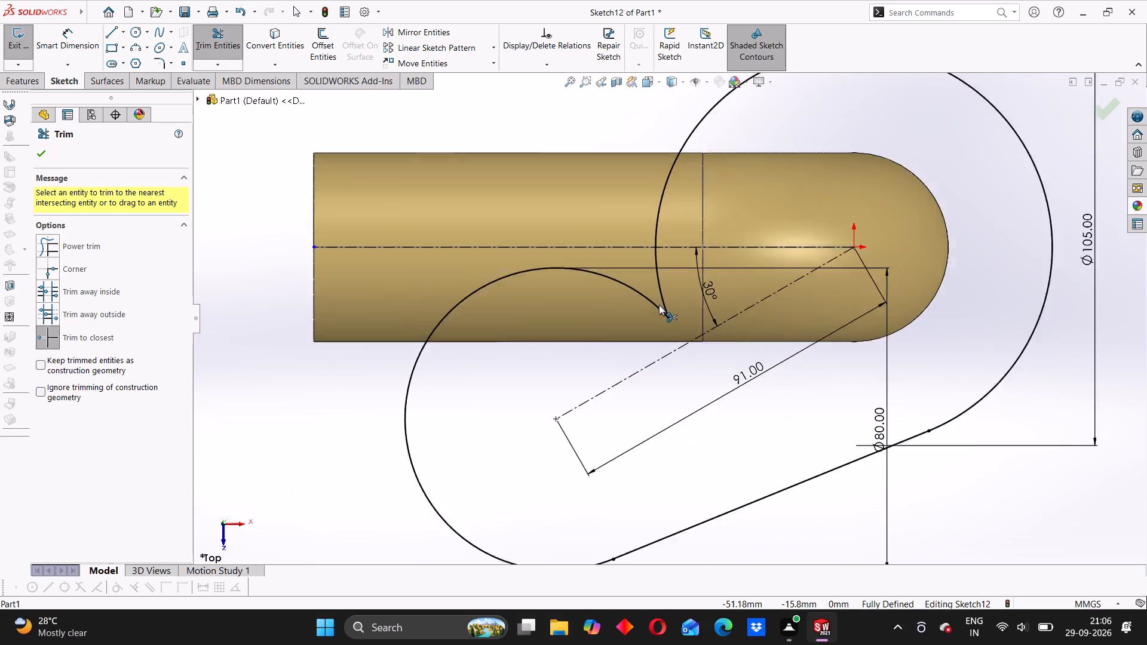
scroll(659, 305, "up", 8)
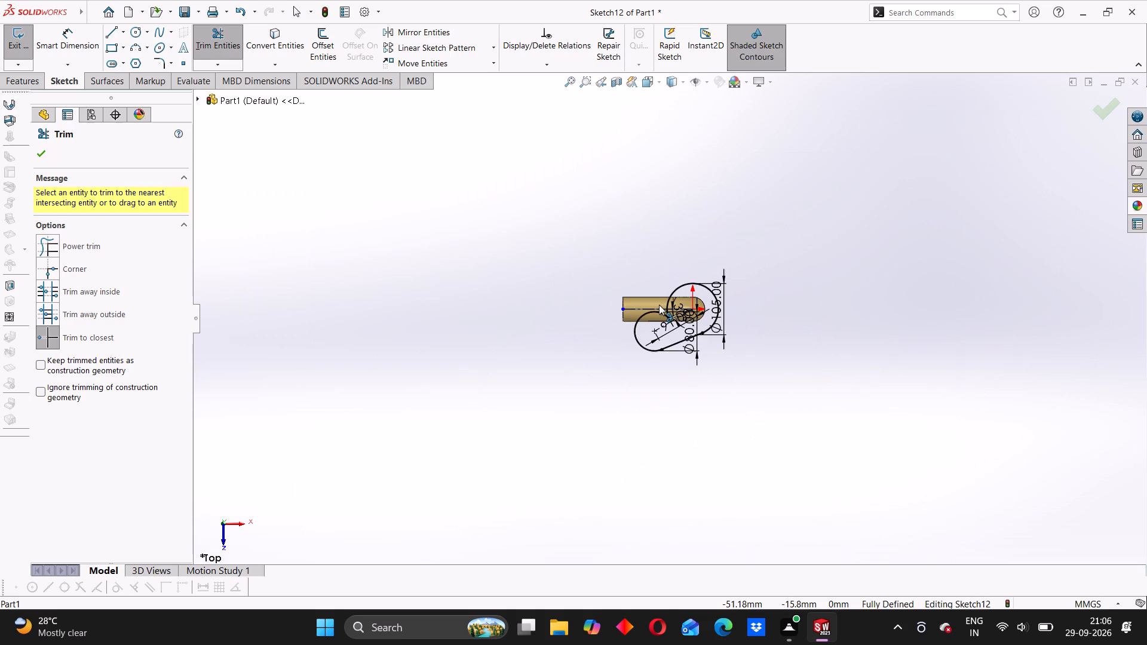
scroll(659, 305, "down", 6)
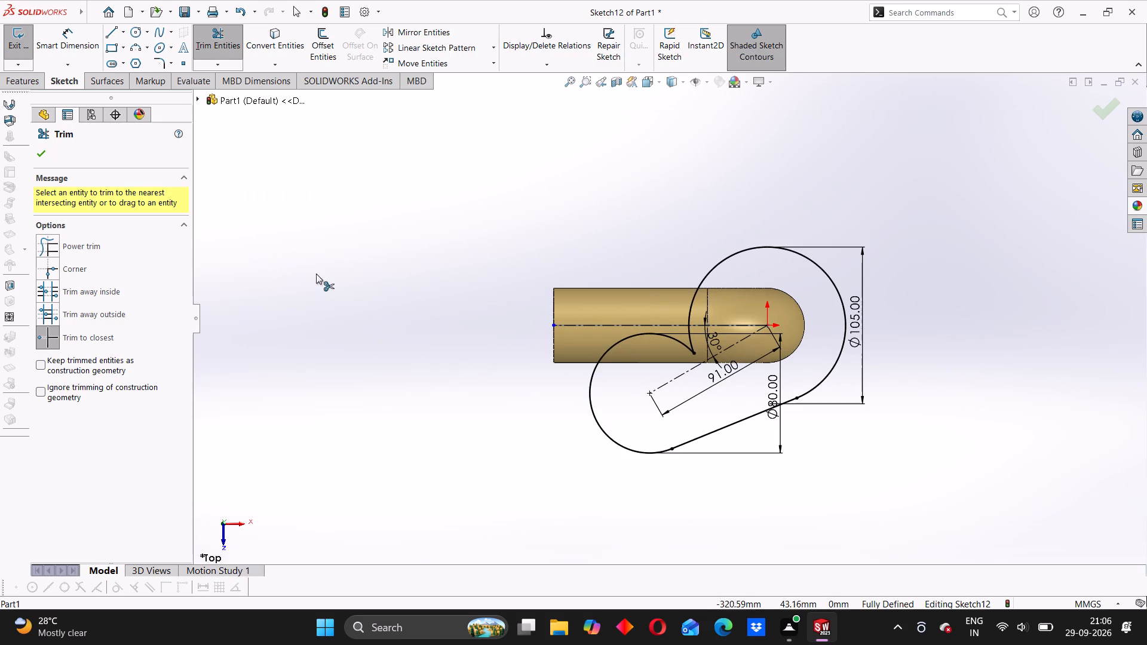
scroll(766, 408, "down", 5)
scroll(784, 359, "down", 1)
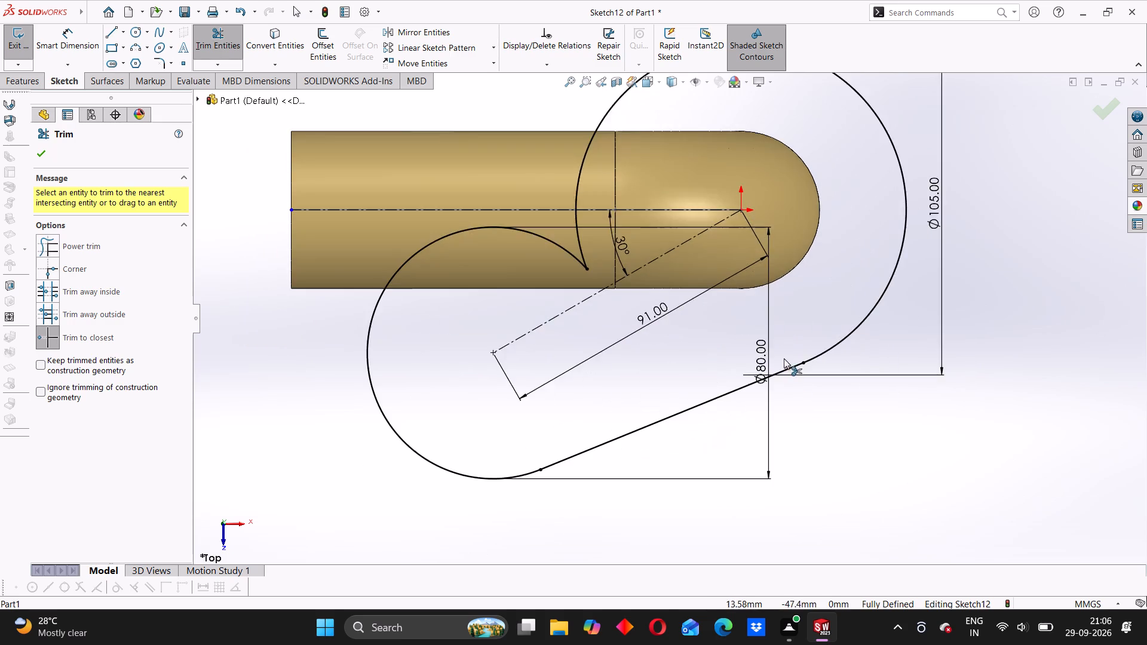
scroll(784, 358, "down", 11)
scroll(703, 363, "down", 2)
scroll(703, 363, "up", 11)
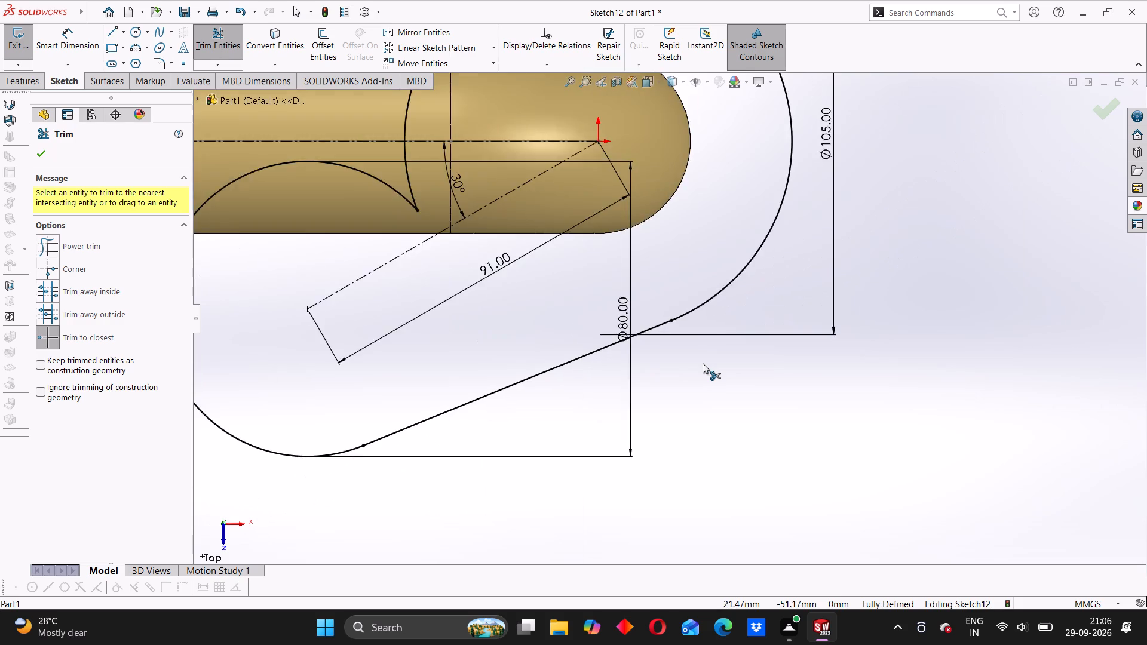
scroll(703, 363, "up", 7)
scroll(607, 346, "down", 6)
scroll(469, 359, "up", 4)
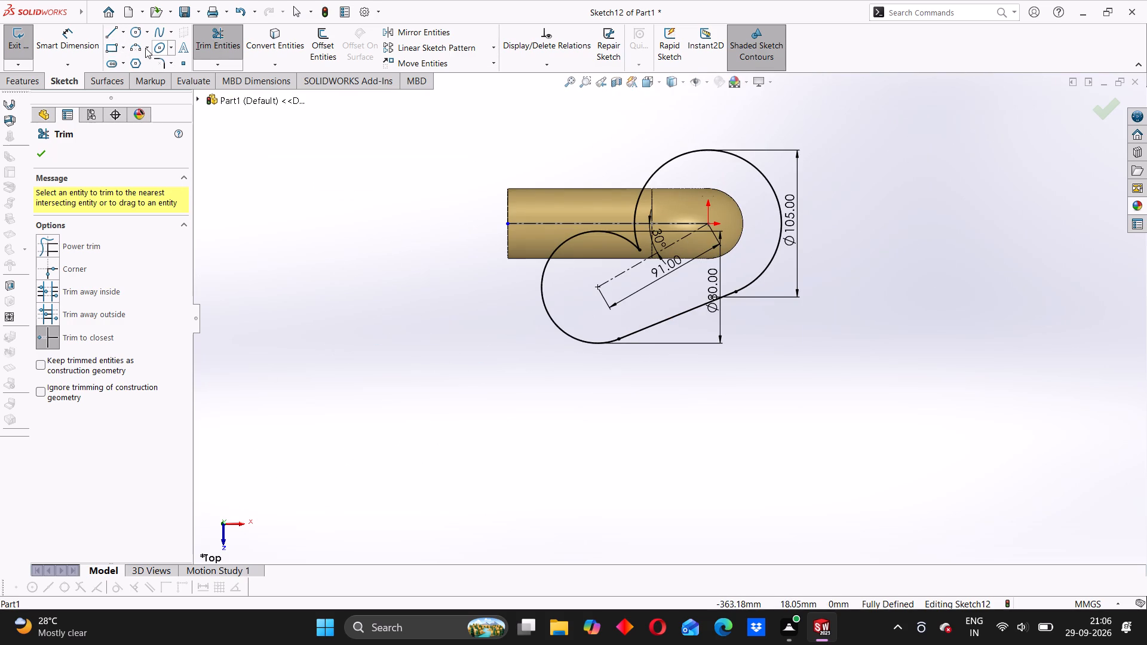
Apply an 8 mm sketch fillet to the sharp corner where the 105 mm and 80 mm arcs meet over the pipe.
left_click(160, 62)
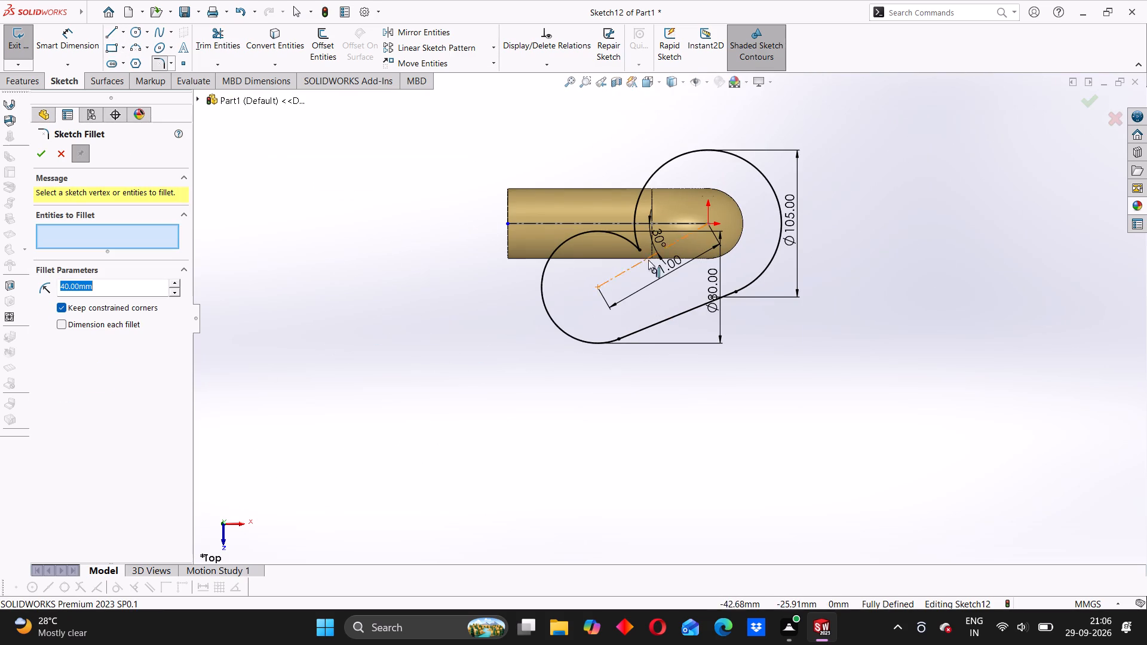
scroll(648, 260, "down", 2)
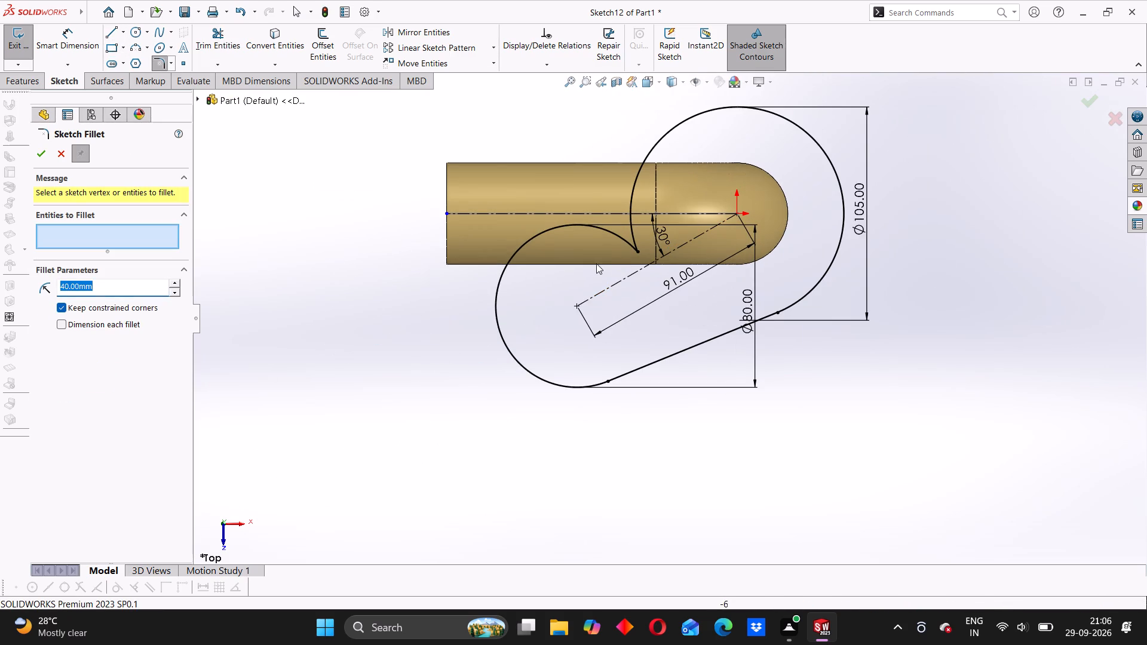
scroll(519, 287, "up", 9)
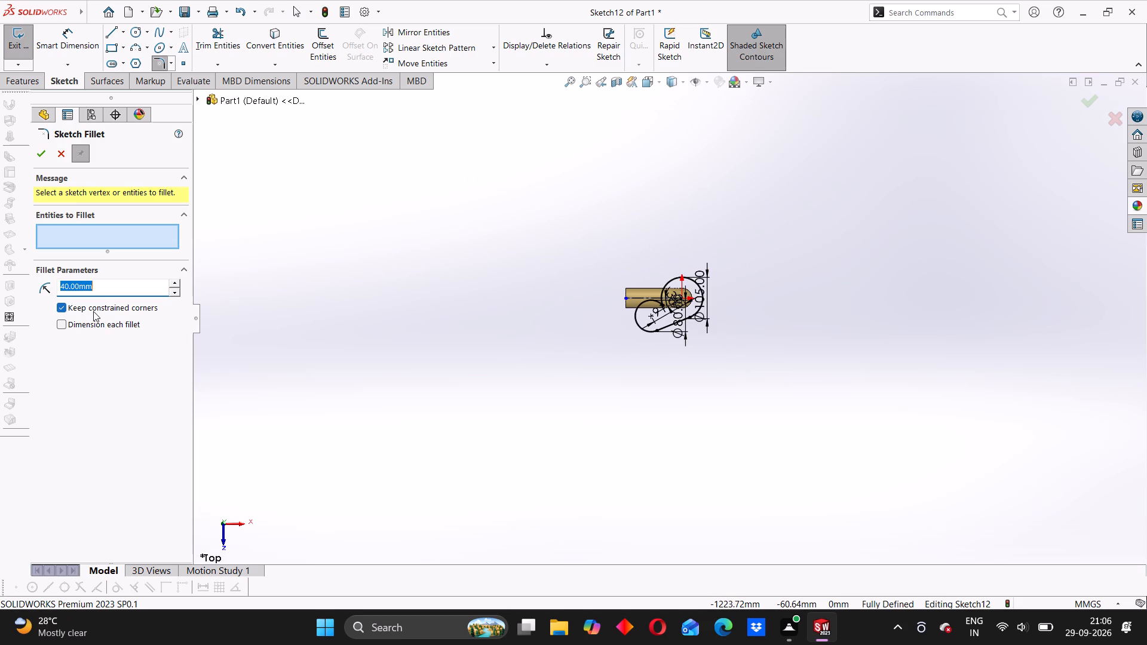
key("8")
key("Return")
scroll(666, 299, "down", 2)
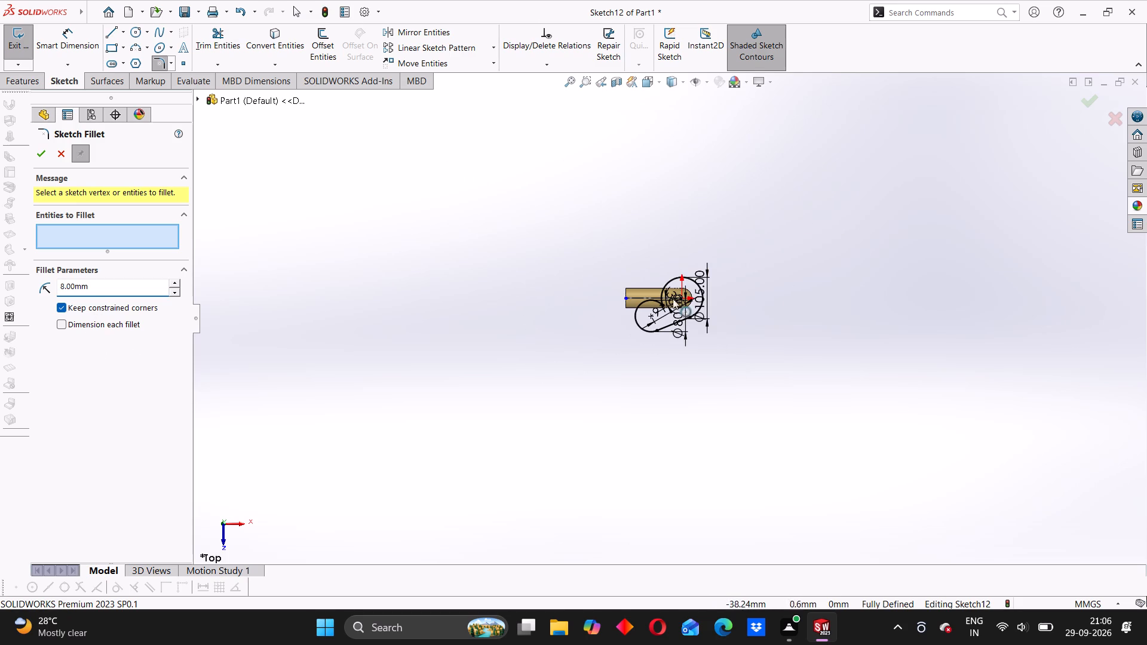
scroll(673, 299, "down", 7)
scroll(618, 325, "down", 2)
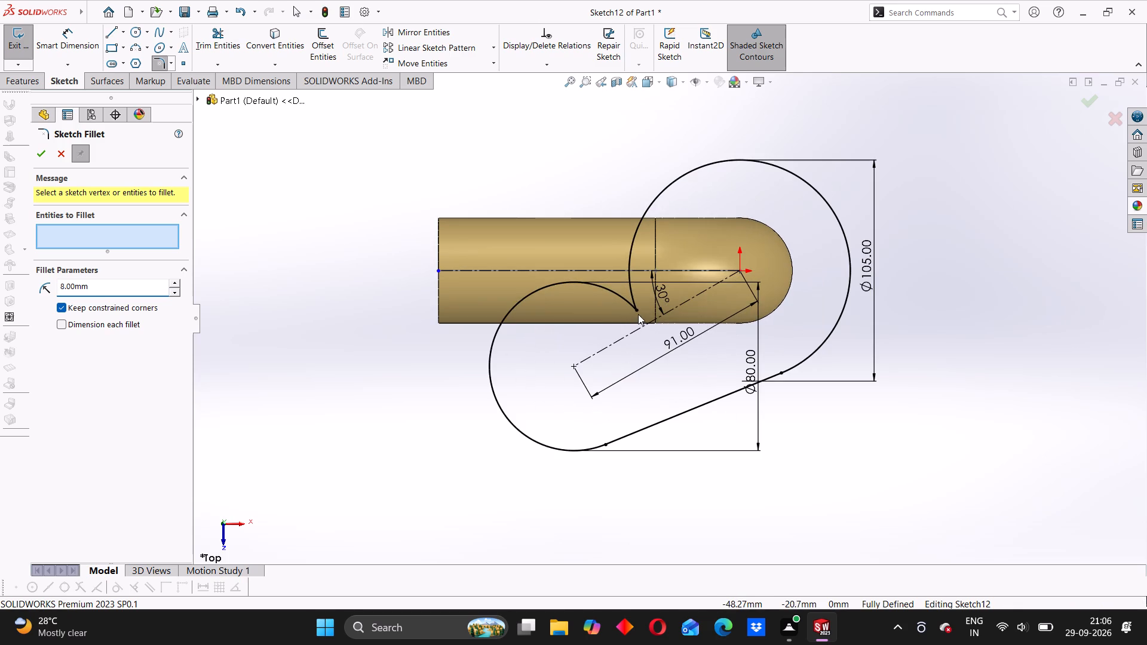
left_click(638, 313)
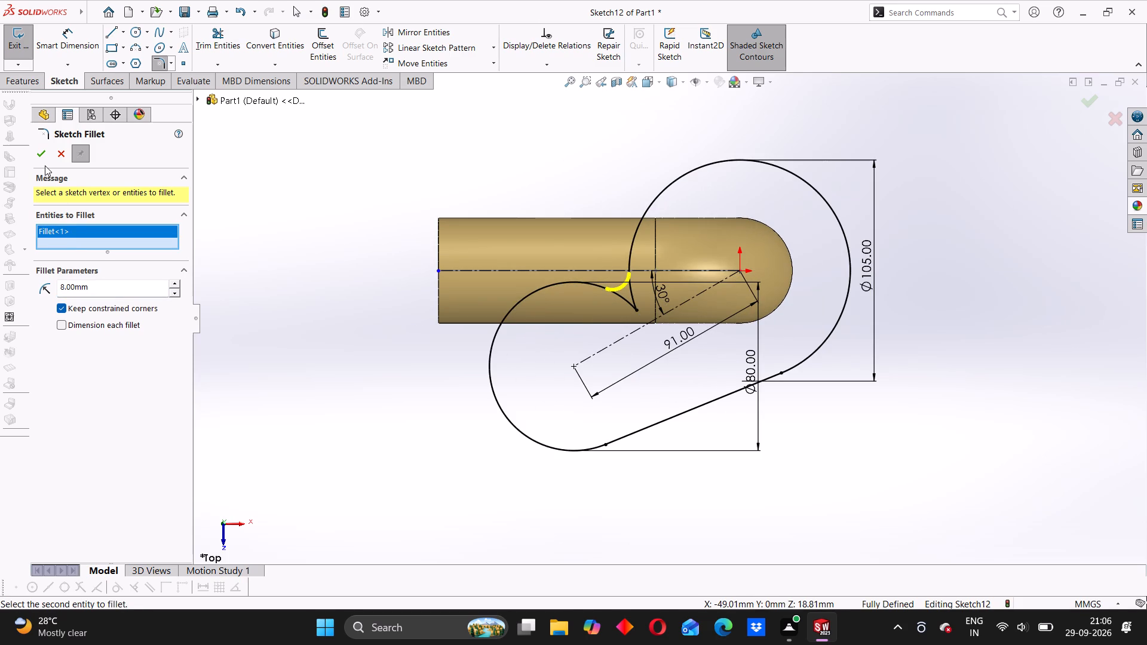
left_click(42, 158)
Draw a circle centred on the origin and dimension its diameter to 30 mm.
scroll(651, 281, "up", 2)
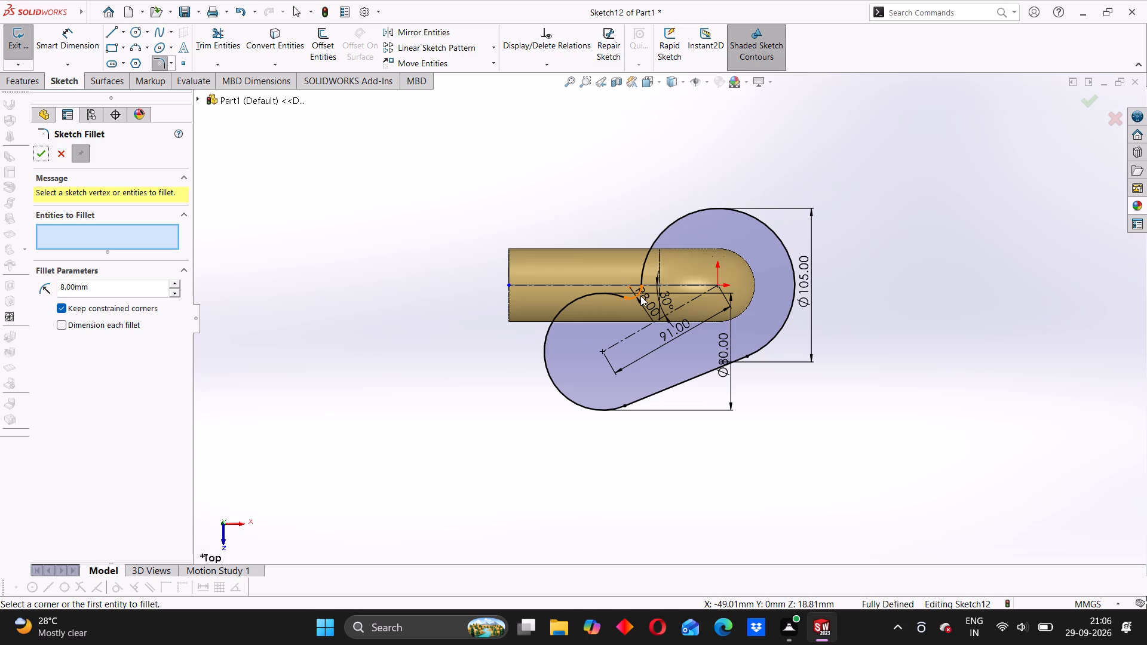
left_click(137, 34)
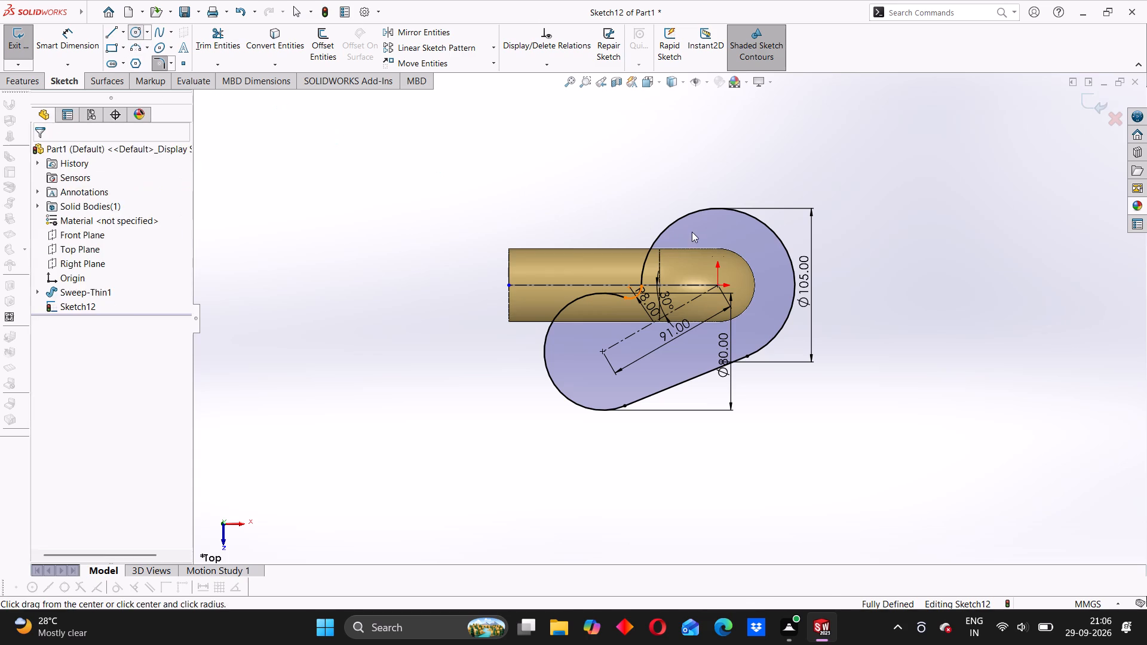
scroll(716, 291, "down", 2)
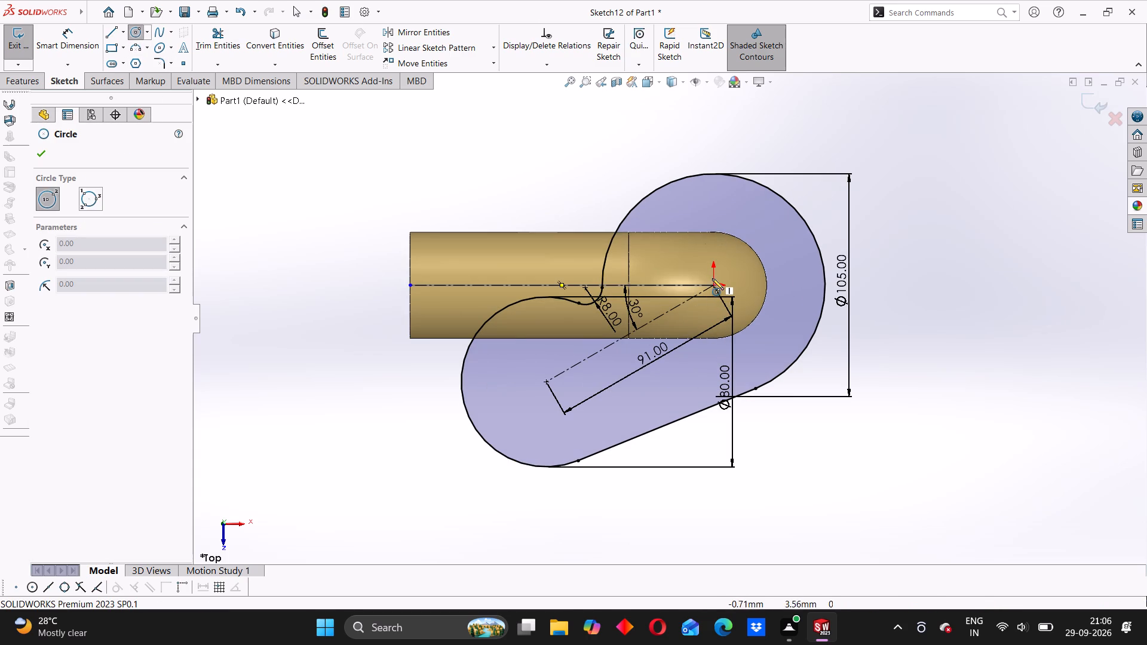
left_click(712, 284)
left_click(740, 304)
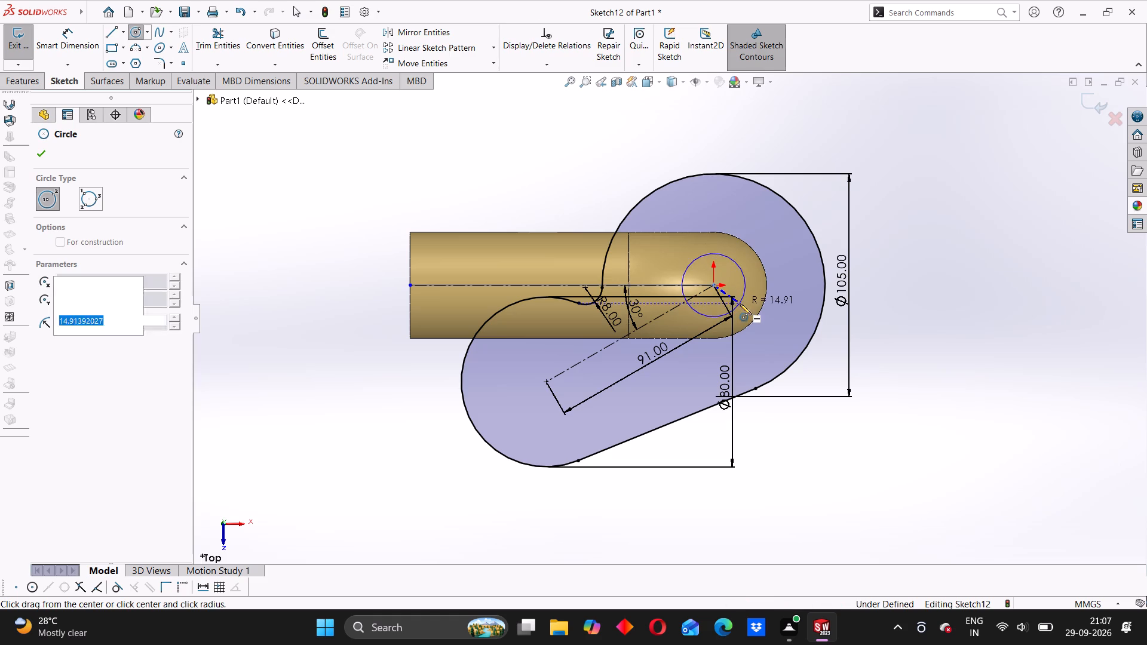
left_click(68, 42)
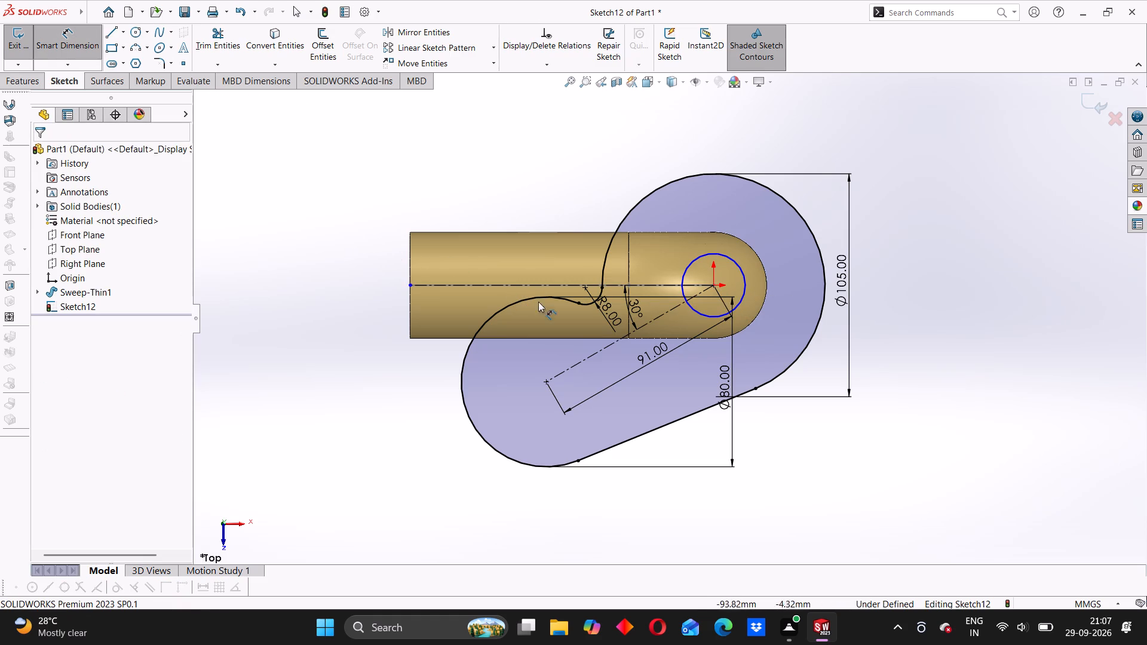
left_click(685, 270)
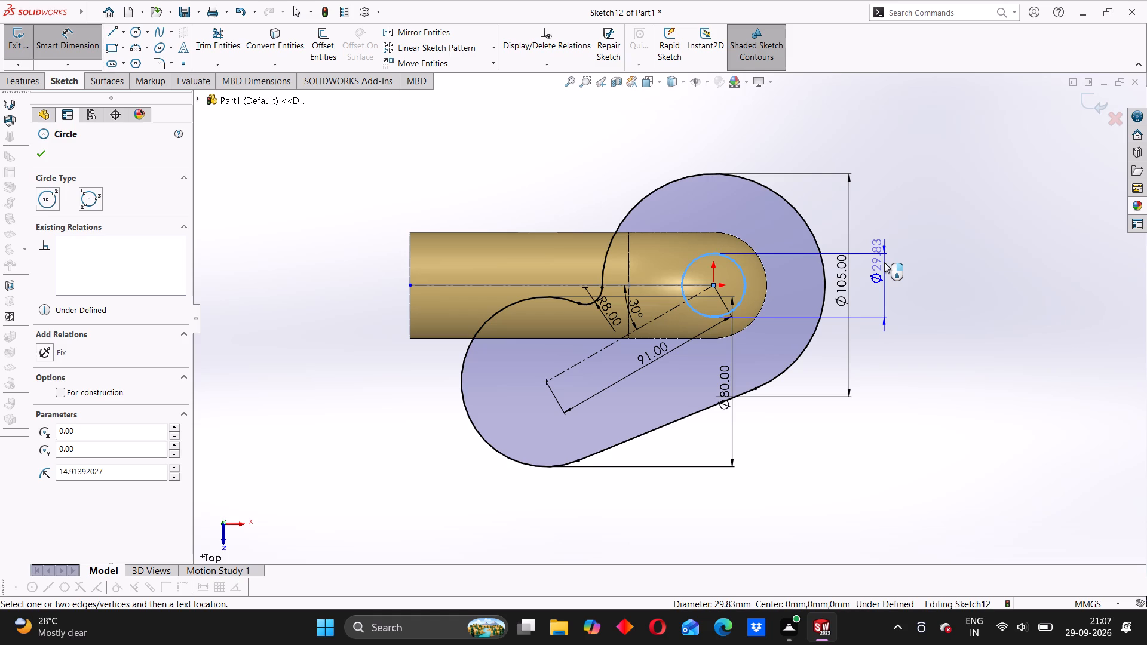
left_click(884, 262)
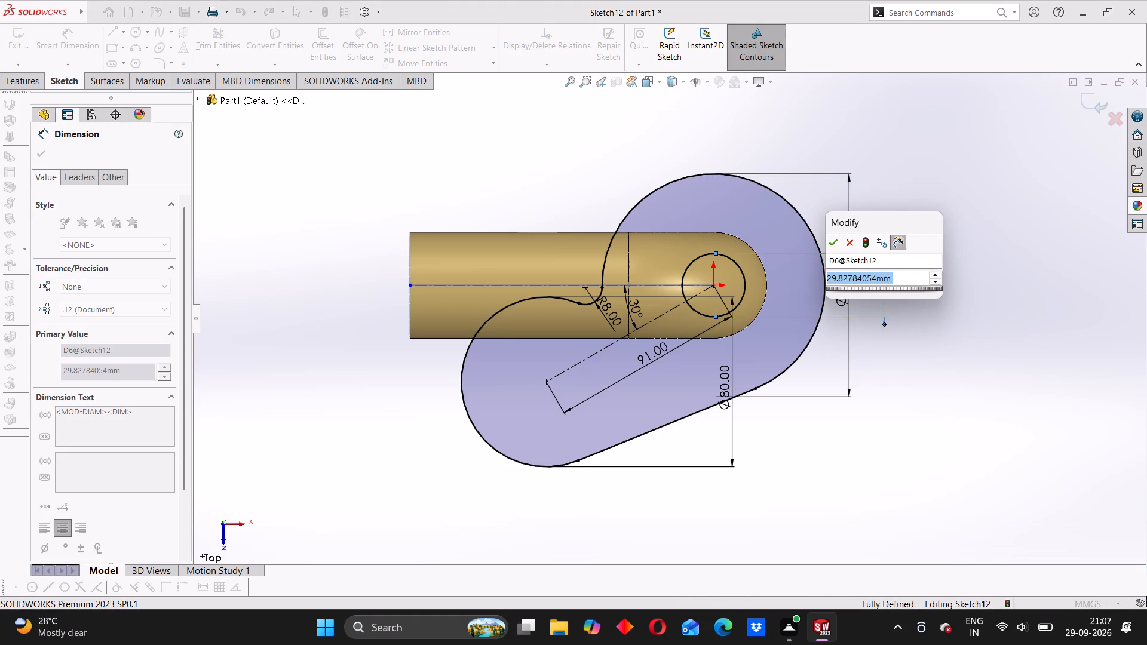
key("6")
key("BackSpace")
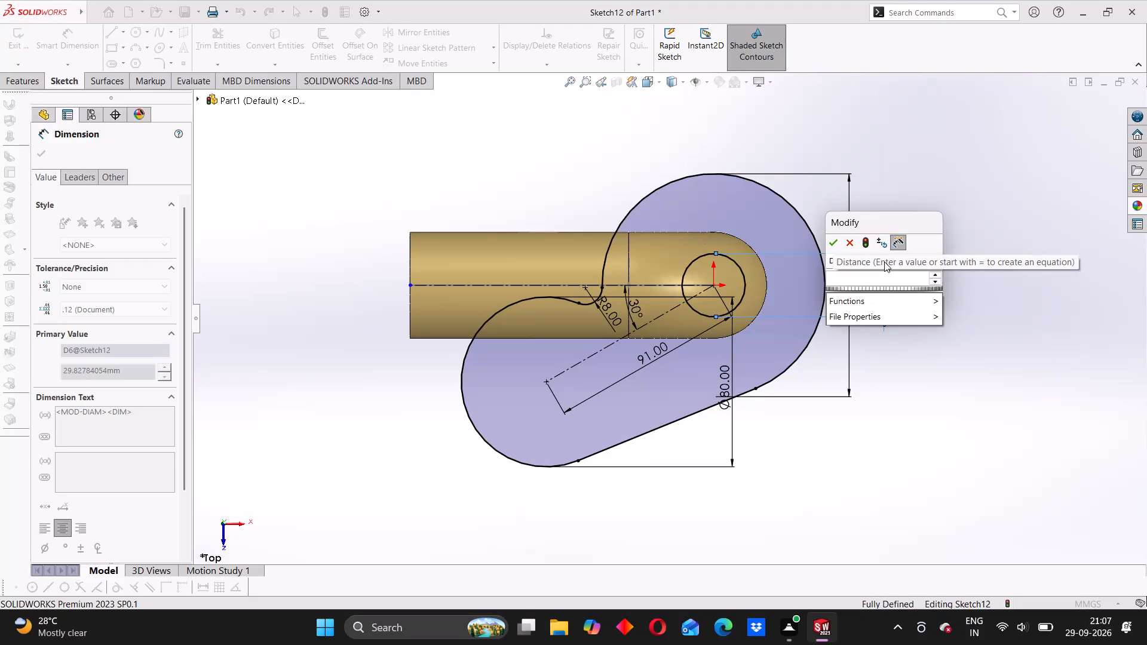
type("30")
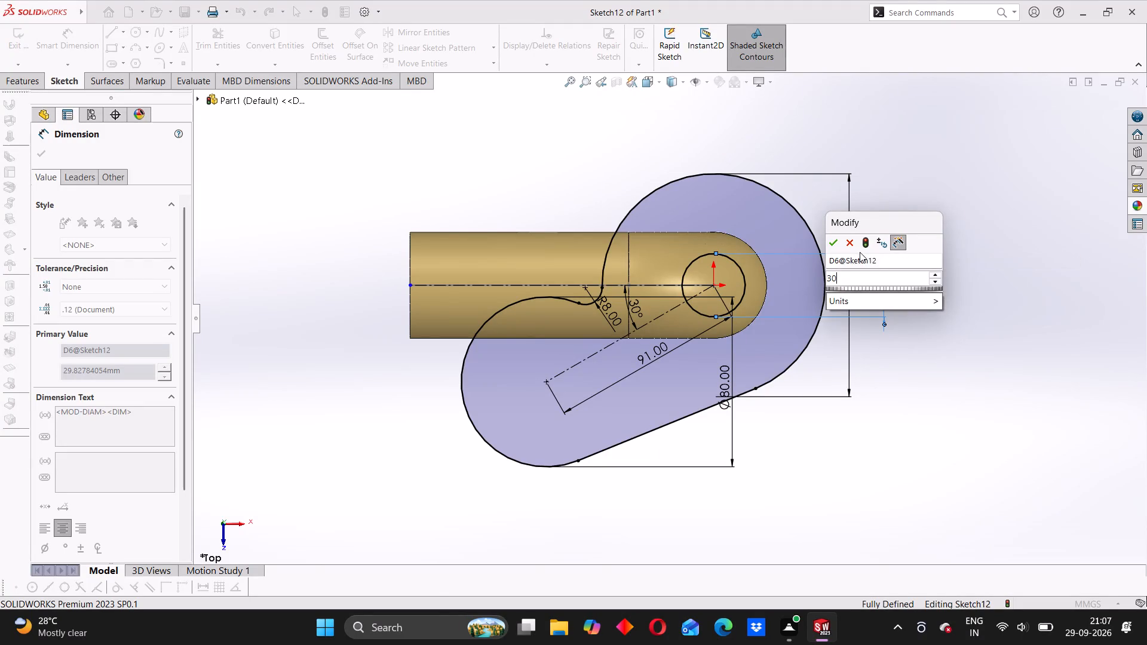
key("Return")
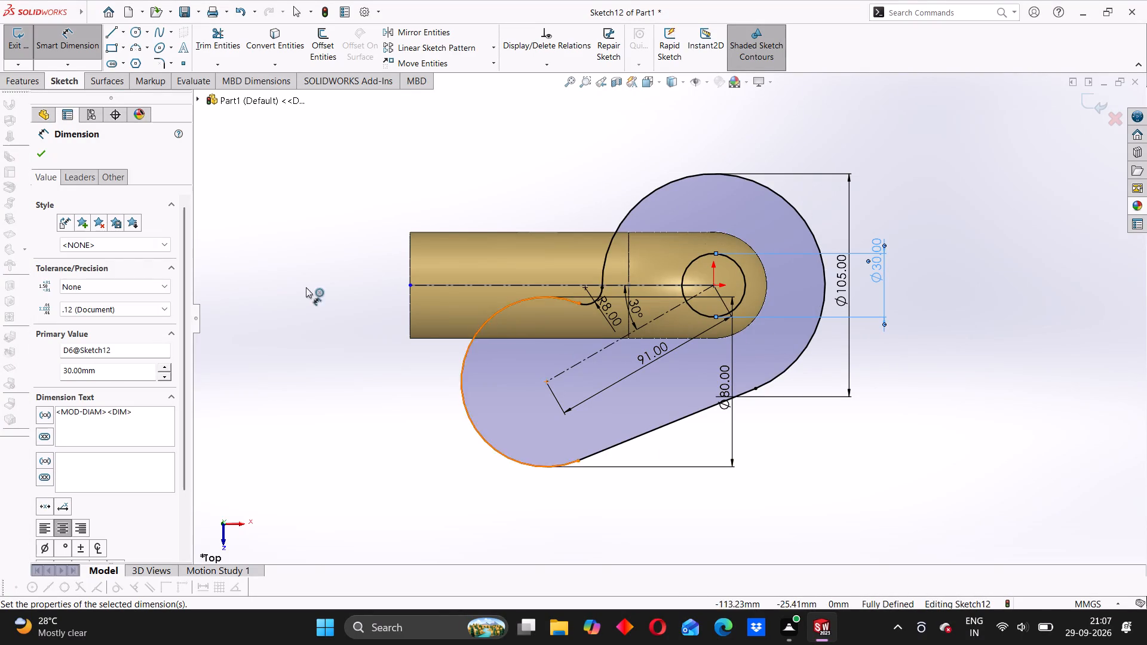
Draw a circle concentric with the 80 mm arc and dimension its diameter to 30 mm.
left_click(136, 30)
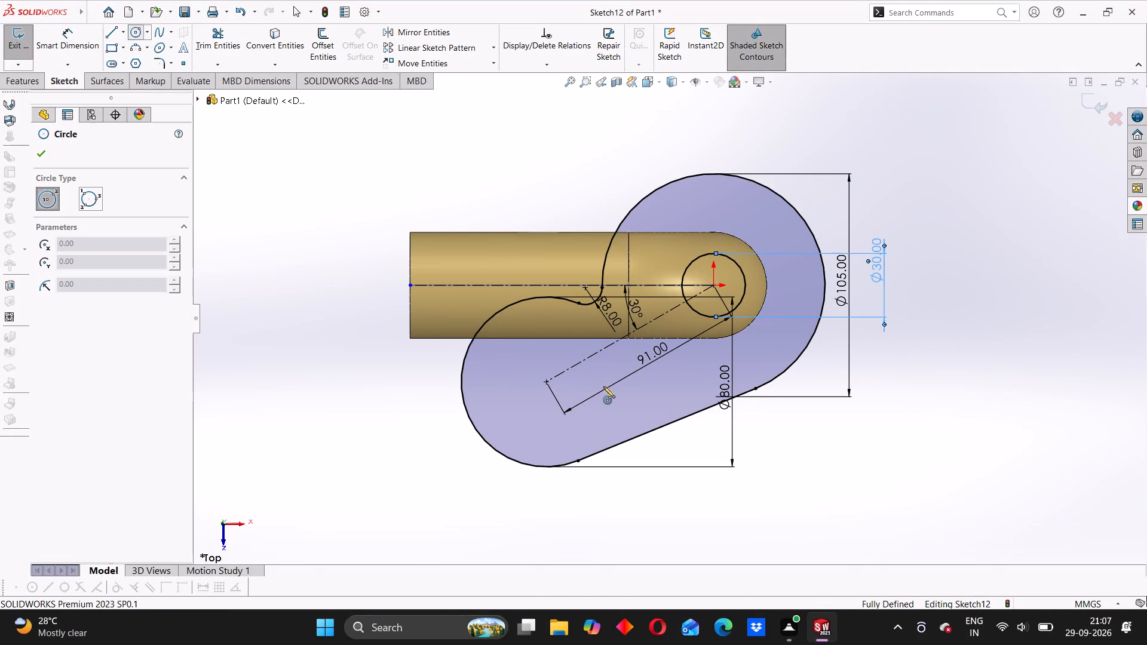
left_click(548, 381)
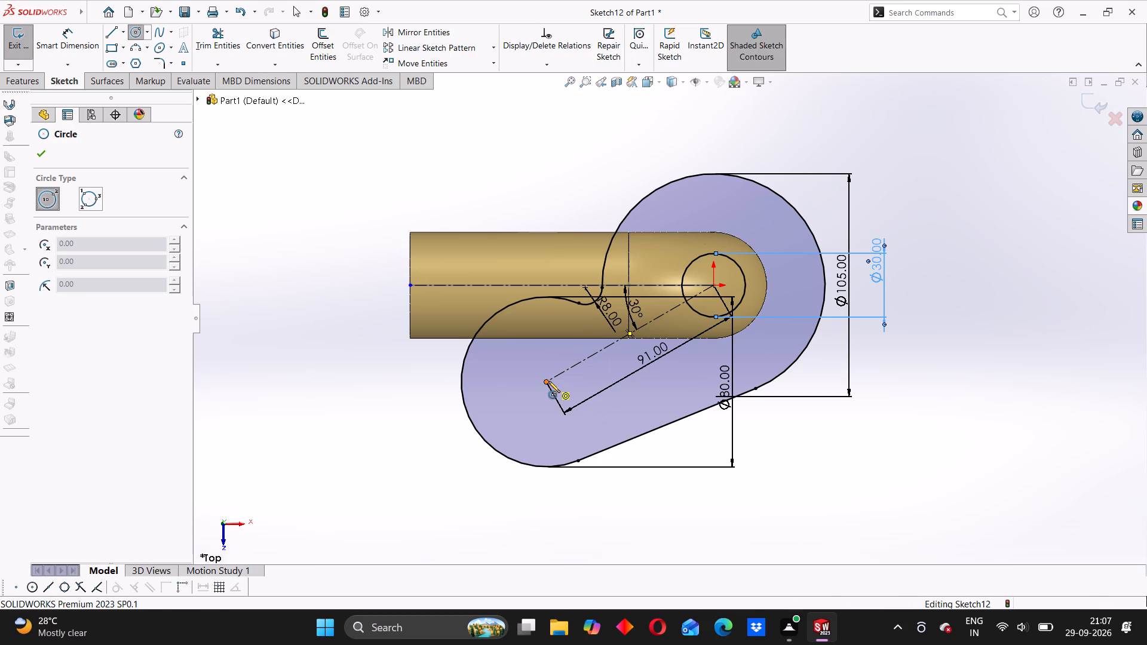
left_click(594, 360)
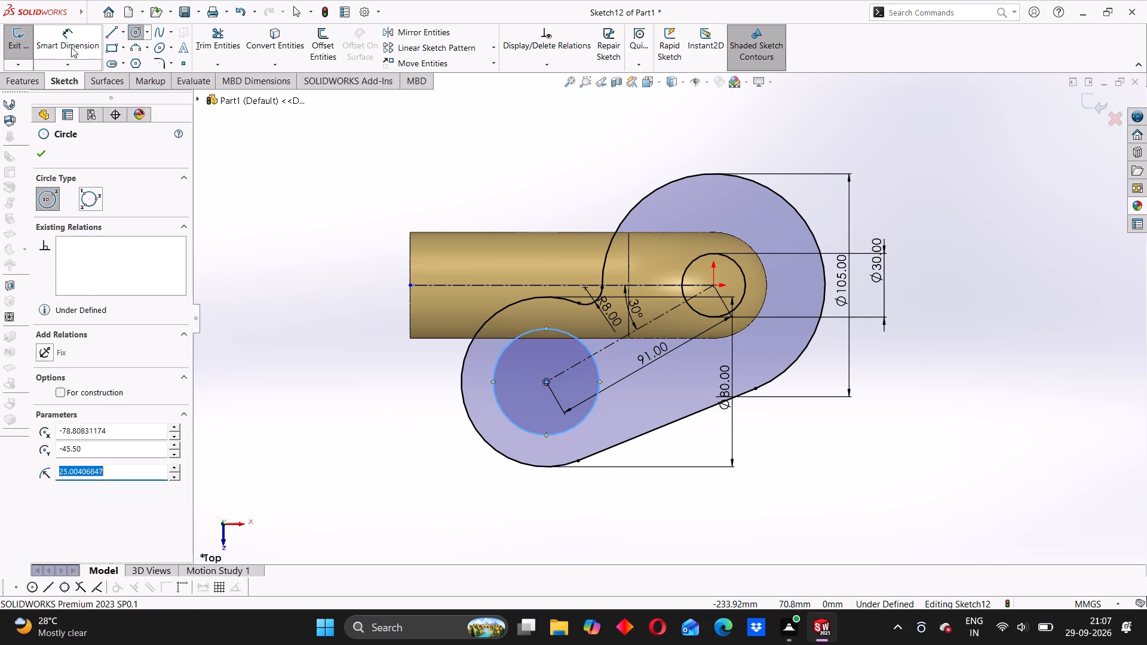
left_click(64, 41)
left_click(570, 336)
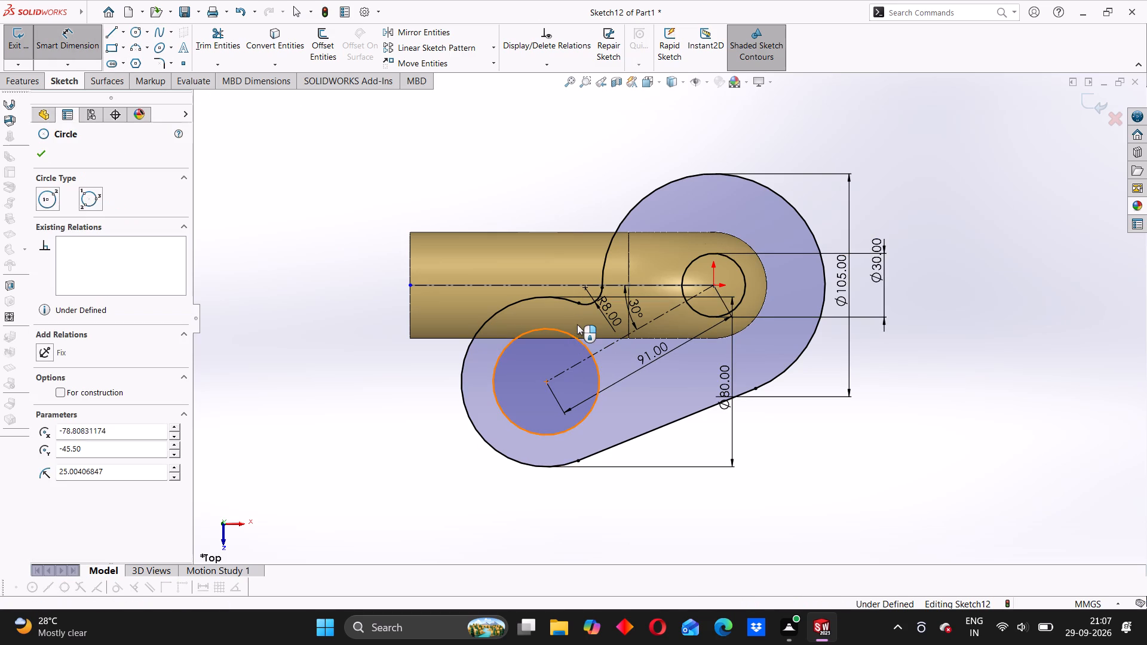
left_click(577, 324)
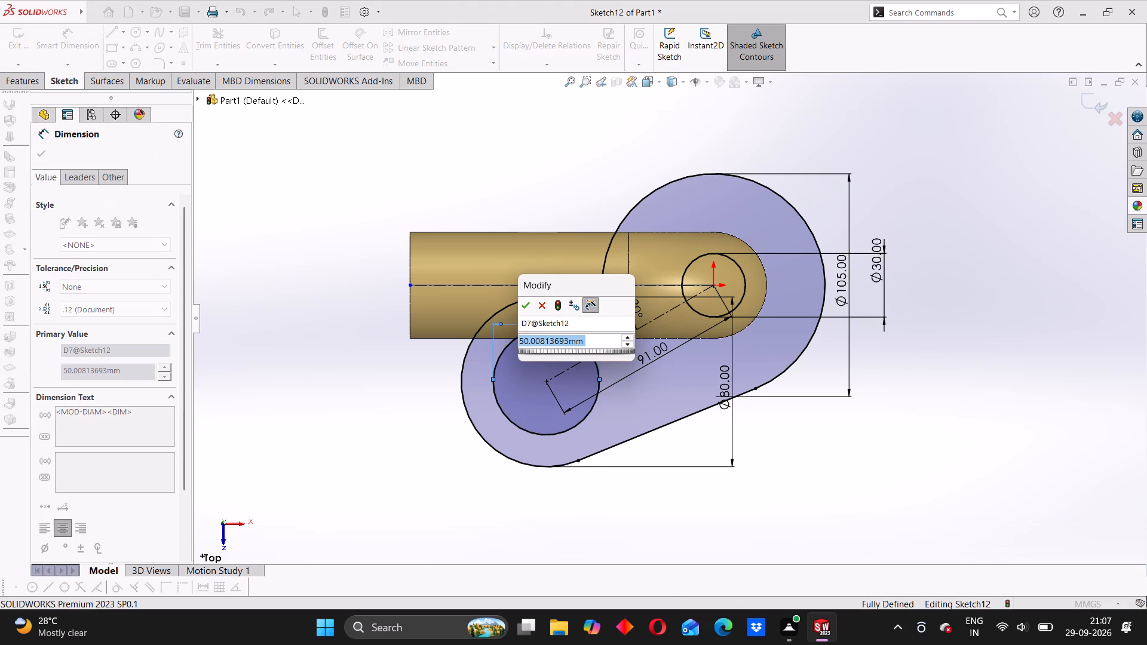
type("30")
key("Return")
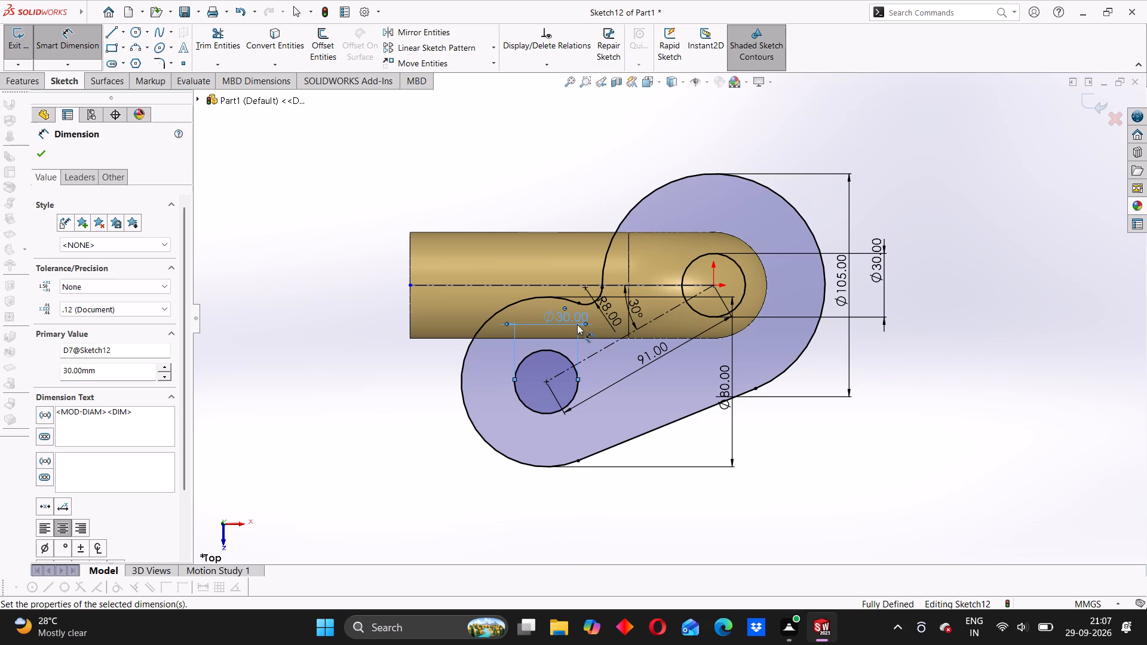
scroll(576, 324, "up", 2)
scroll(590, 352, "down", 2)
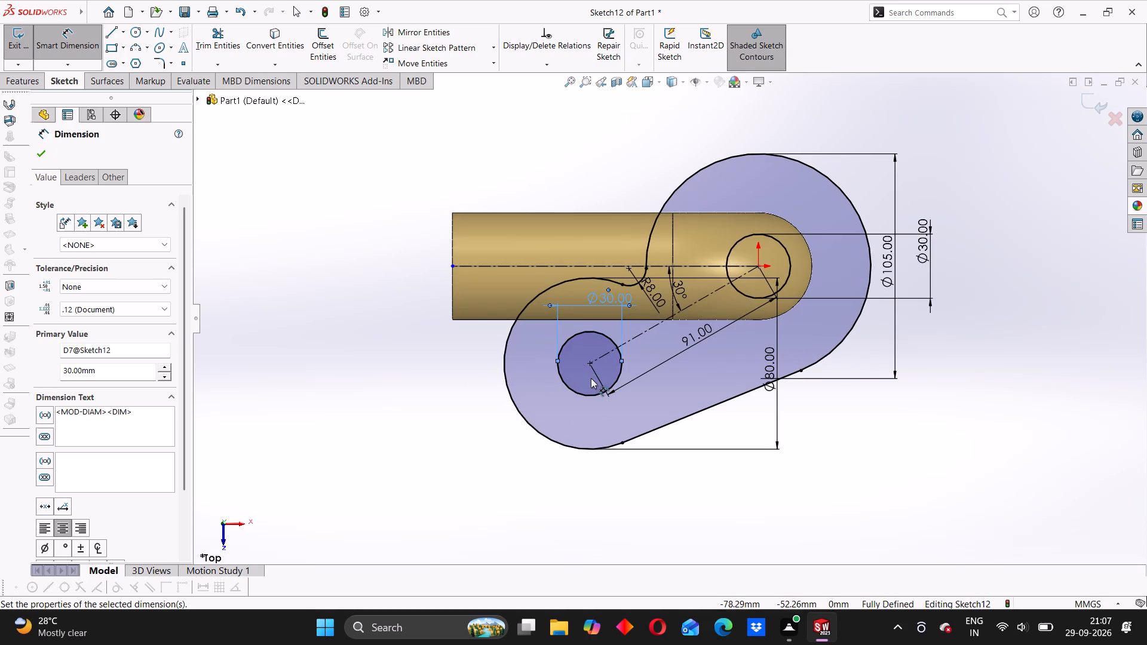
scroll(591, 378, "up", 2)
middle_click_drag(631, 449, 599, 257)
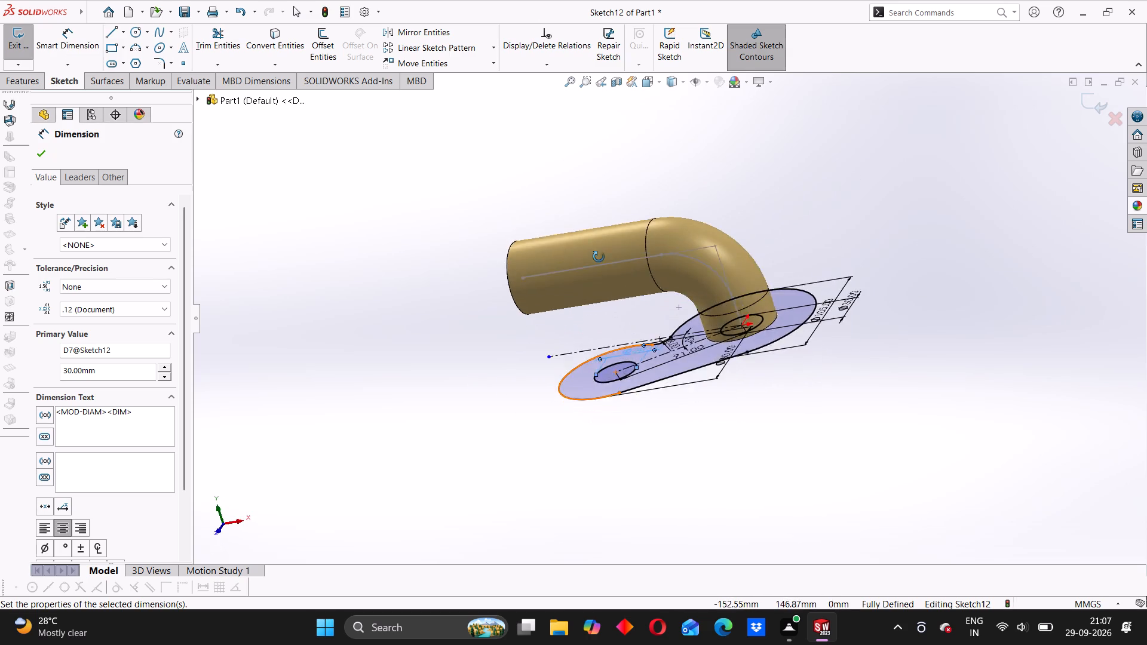
Extrude the two-lobed flange sketch 10 mm blind from the sketch plane, with Merge result turned off.
middle_click_drag(599, 257, 551, 219)
scroll(578, 252, "up", 2)
middle_click_drag(571, 287, 502, 248)
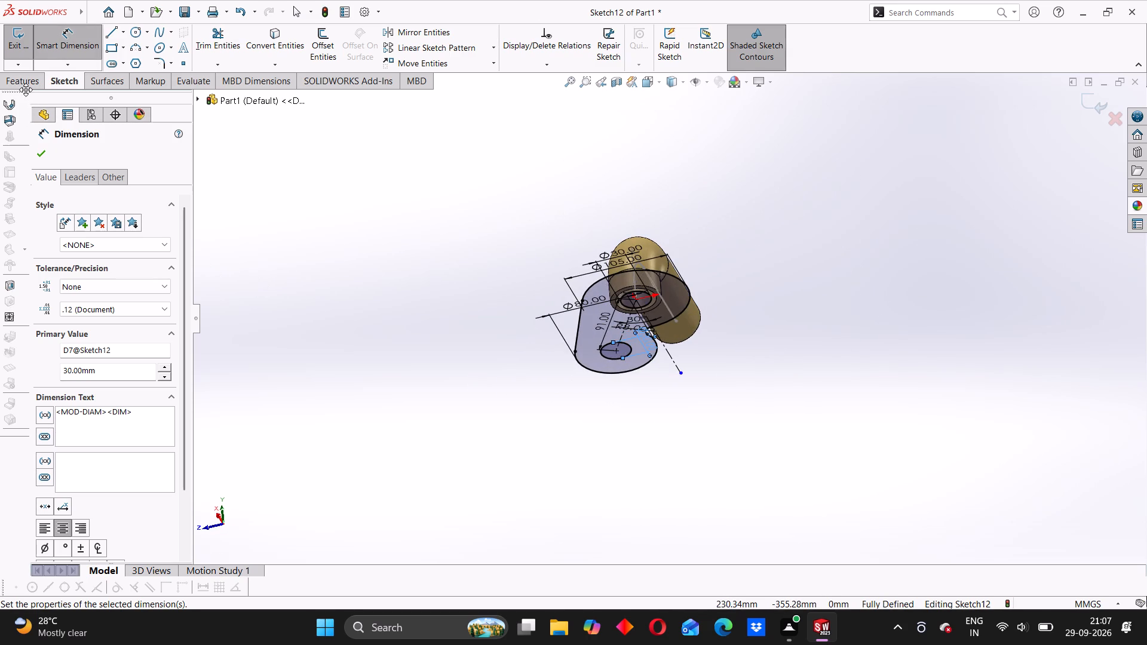
left_click(26, 90)
left_click(26, 85)
left_click(19, 48)
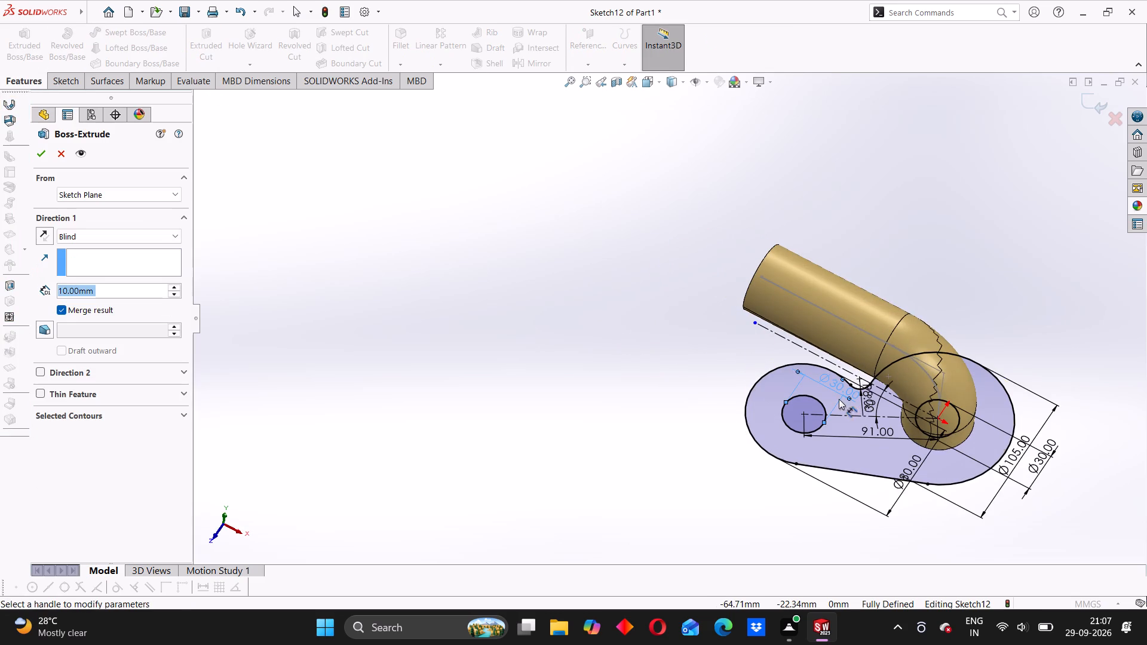
scroll(839, 399, "up", 2)
scroll(771, 425, "up", 1)
middle_click_drag(753, 440, 760, 408)
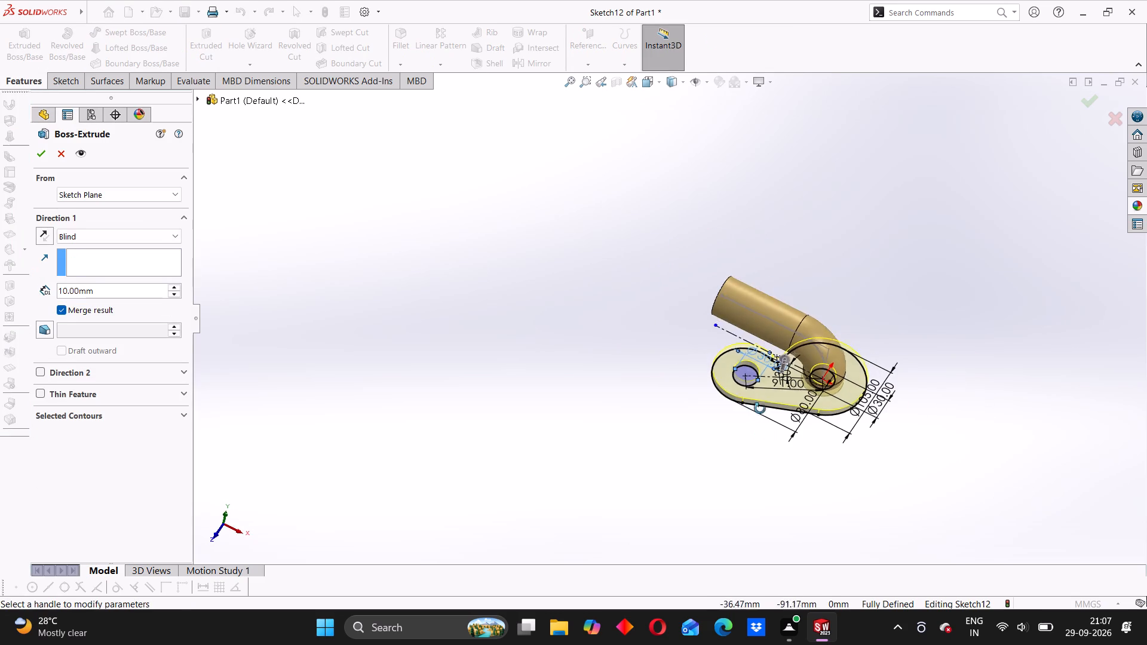
middle_click_drag(760, 408, 779, 335)
scroll(780, 335, "down", 5)
middle_click_drag(853, 379, 811, 390)
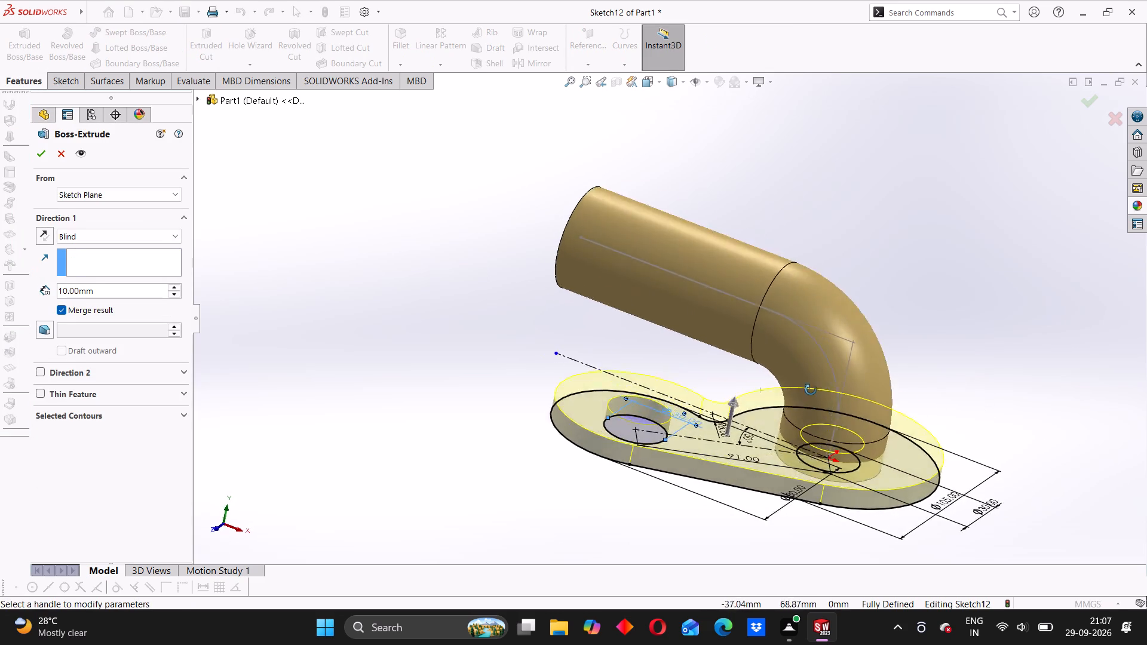
middle_click_drag(811, 390, 700, 453)
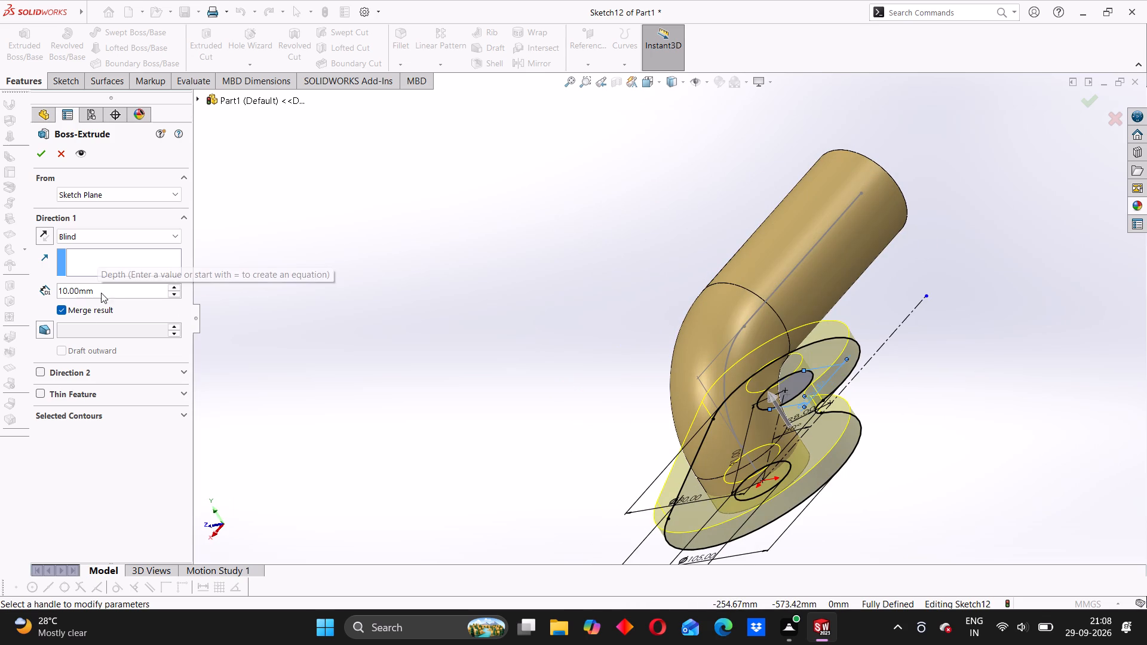
scroll(573, 380, "up", 3)
middle_click_drag(565, 389, 670, 387)
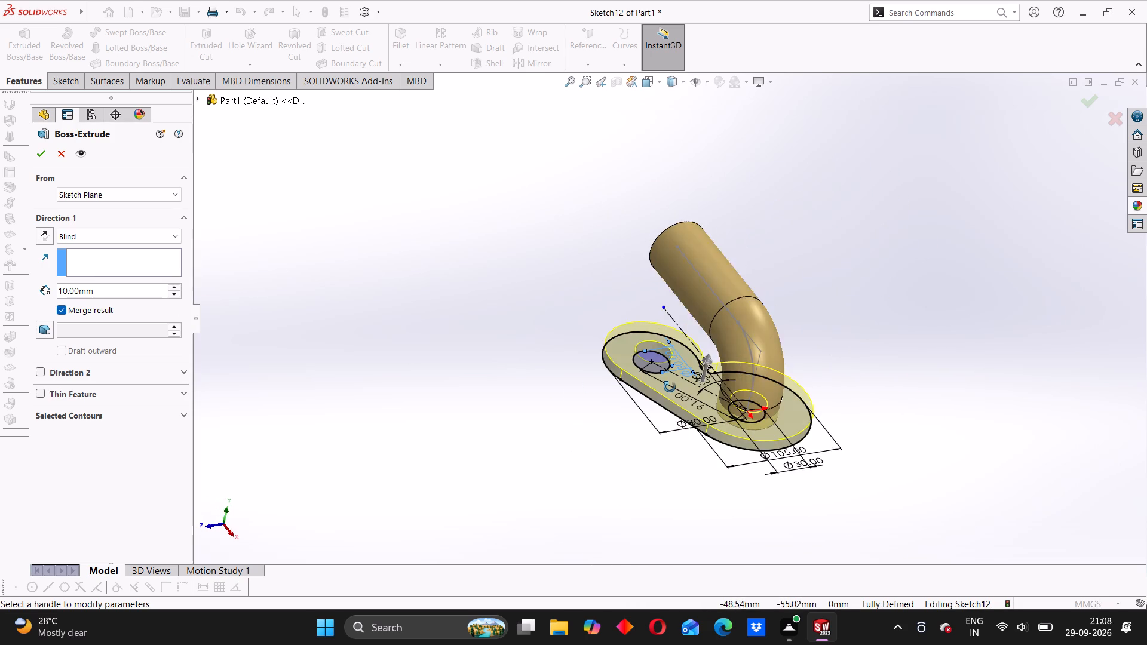
middle_click_drag(670, 387, 657, 413)
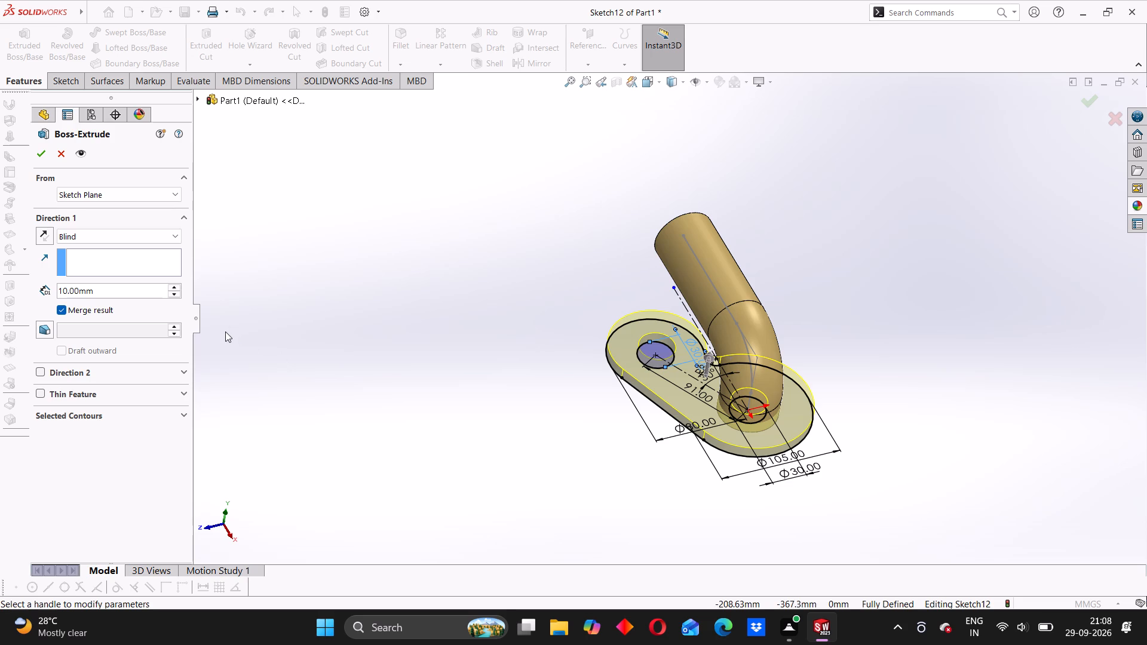
scroll(208, 340, "up", 1)
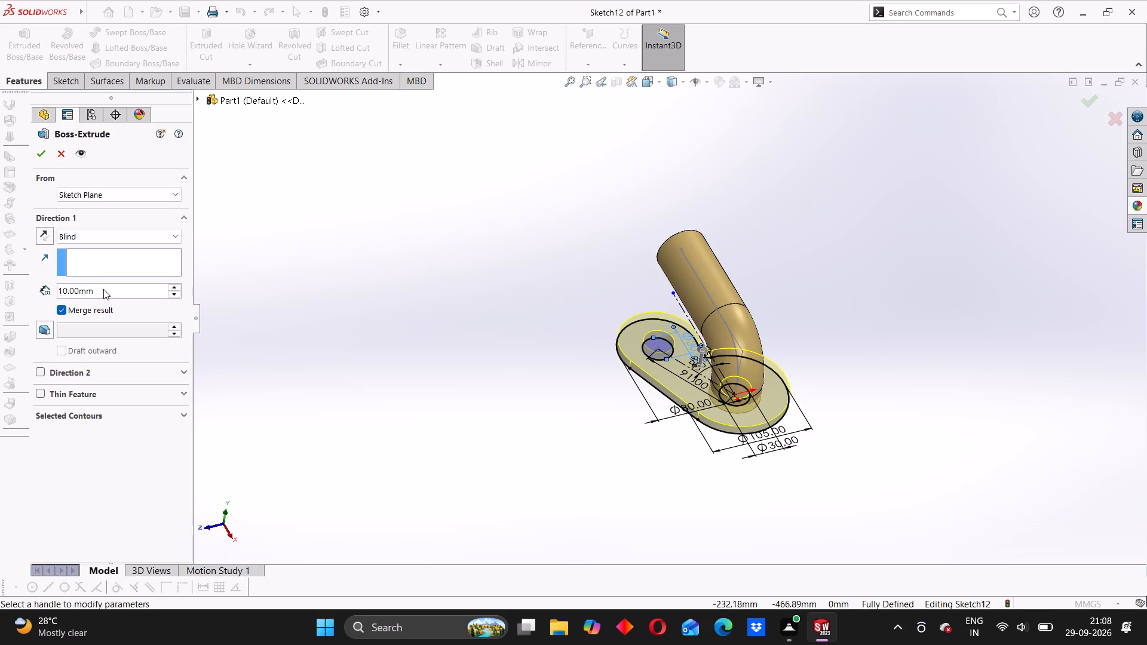
left_click_drag(107, 290, 68, 292)
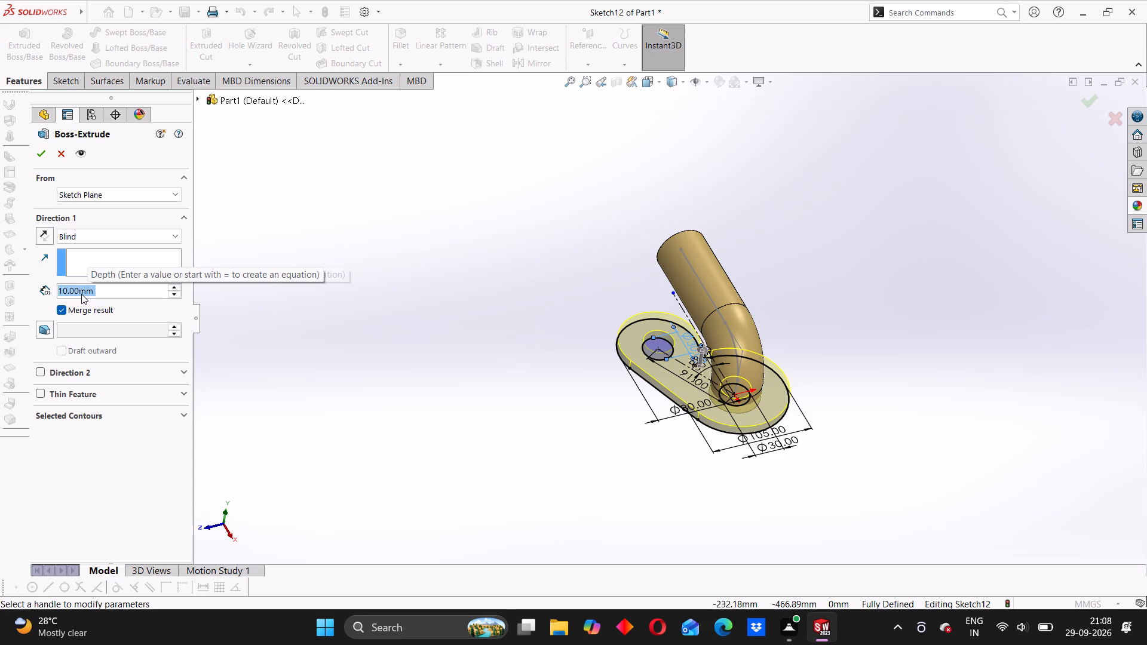
type("10")
key("Return")
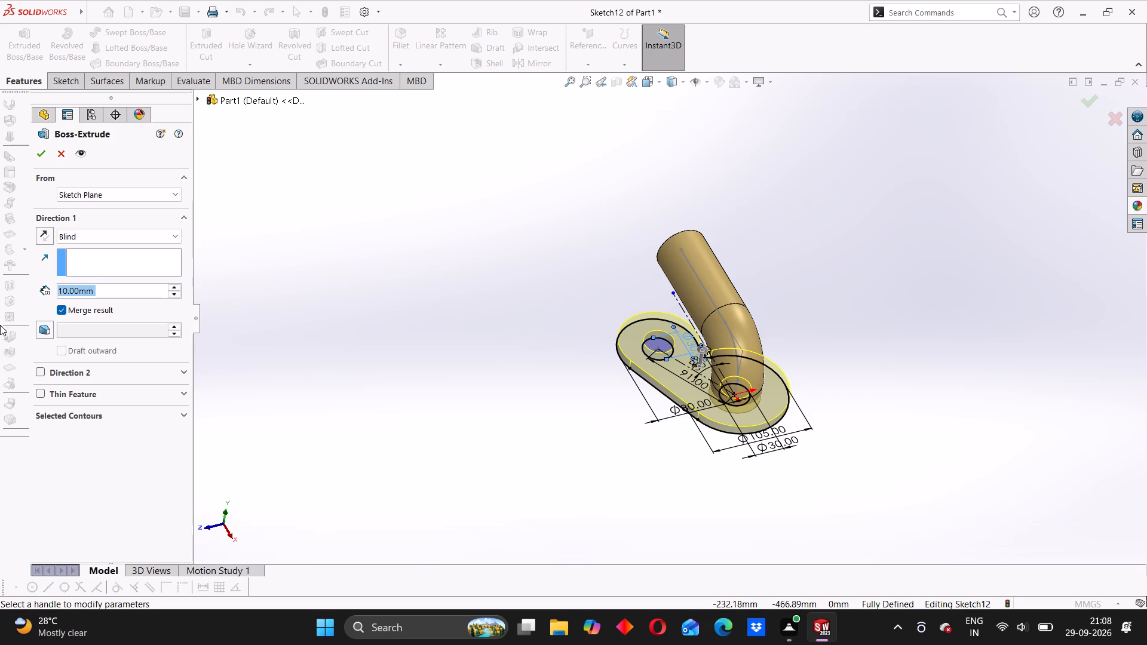
left_click(62, 309)
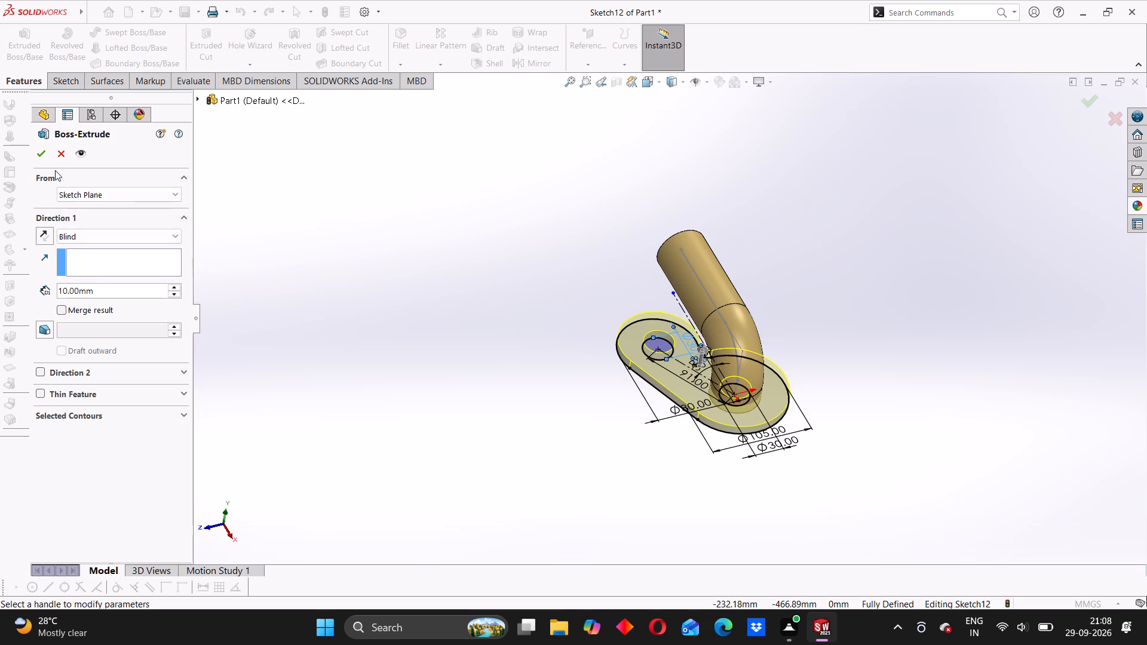
left_click(40, 153)
Edit the flange extrusion and turn Merge result on to join it with the pipe body.
scroll(636, 340, "down", 1)
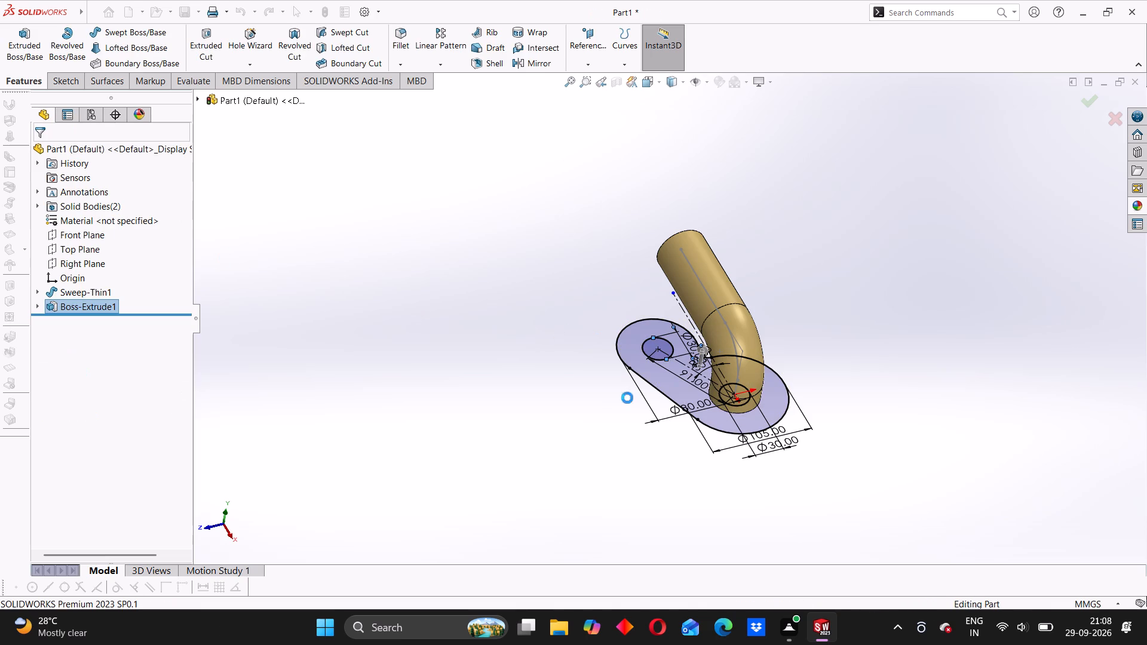
middle_click_drag(637, 420, 633, 427)
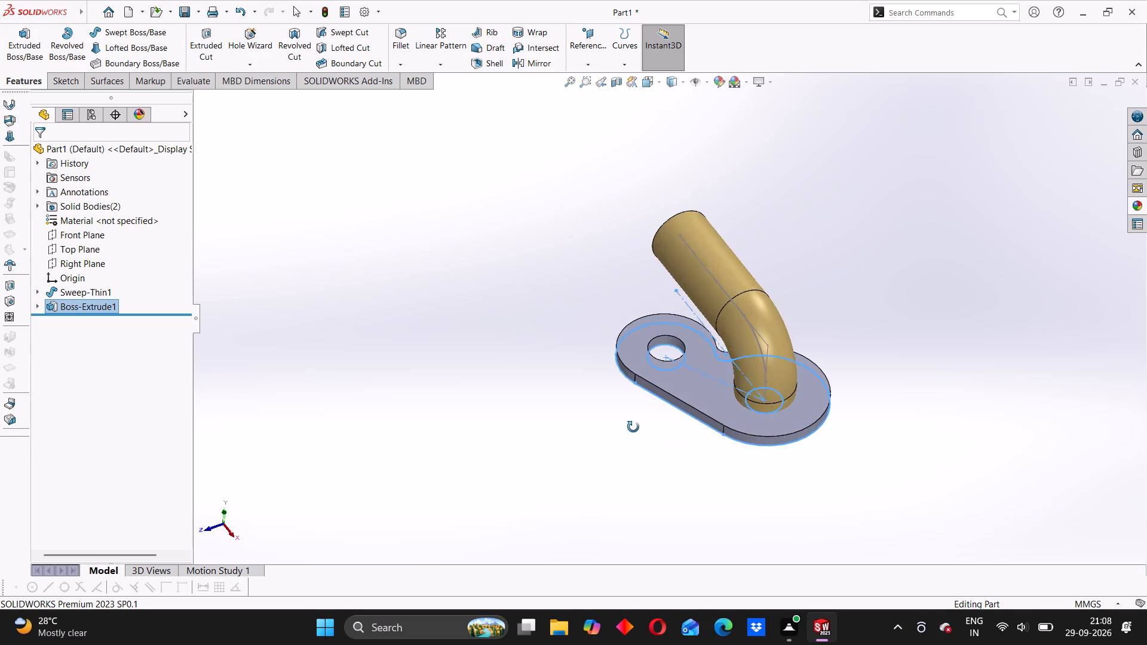
middle_click_drag(633, 427, 629, 423)
left_click(606, 385)
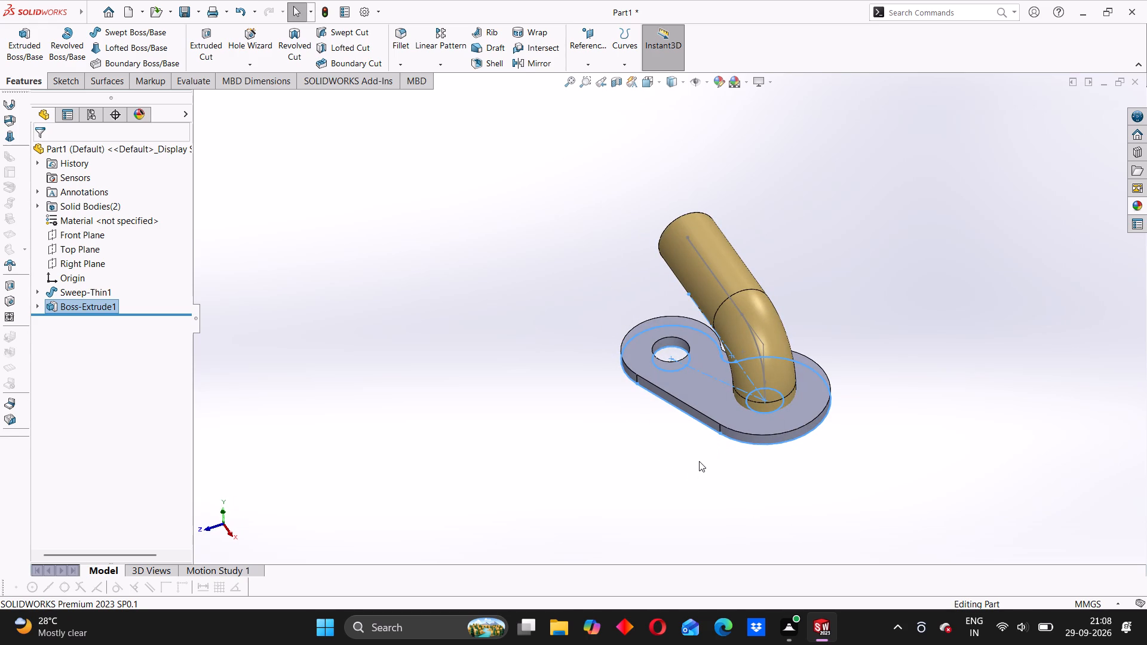
scroll(718, 434, "up", 1)
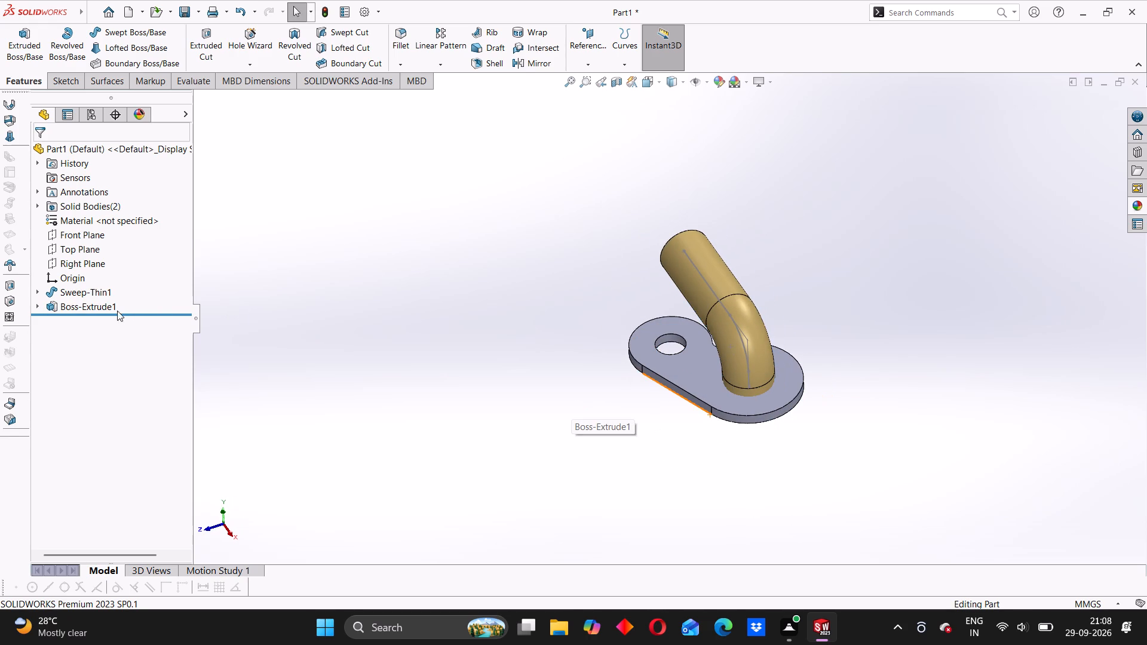
right_click(92, 307)
left_click(102, 277)
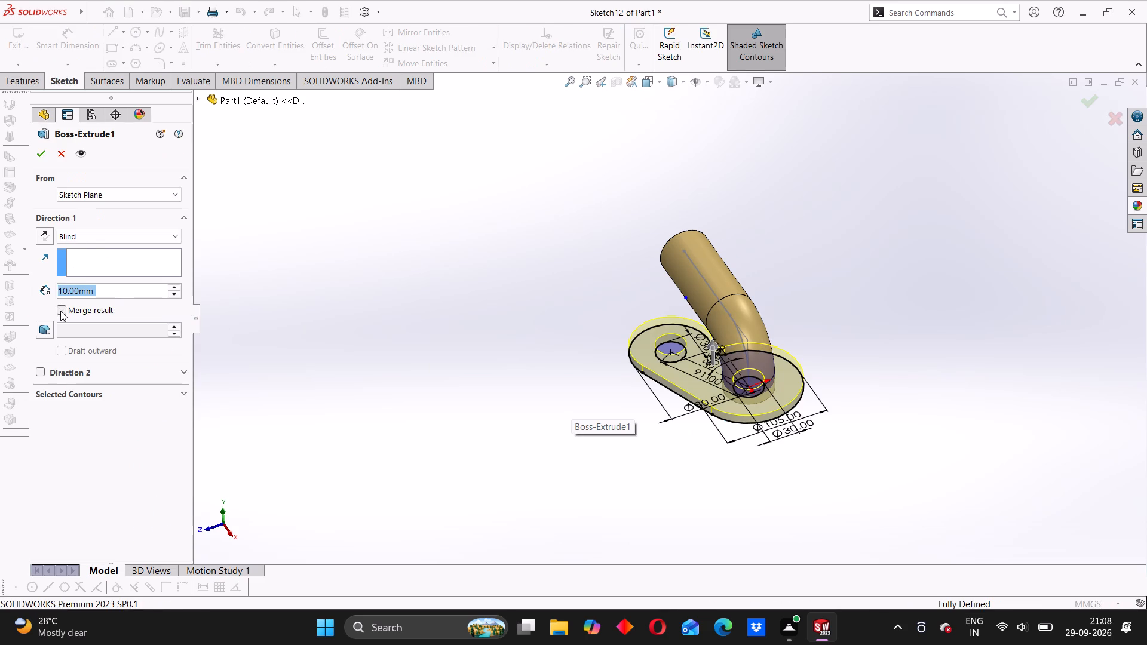
left_click(60, 311)
left_click(39, 155)
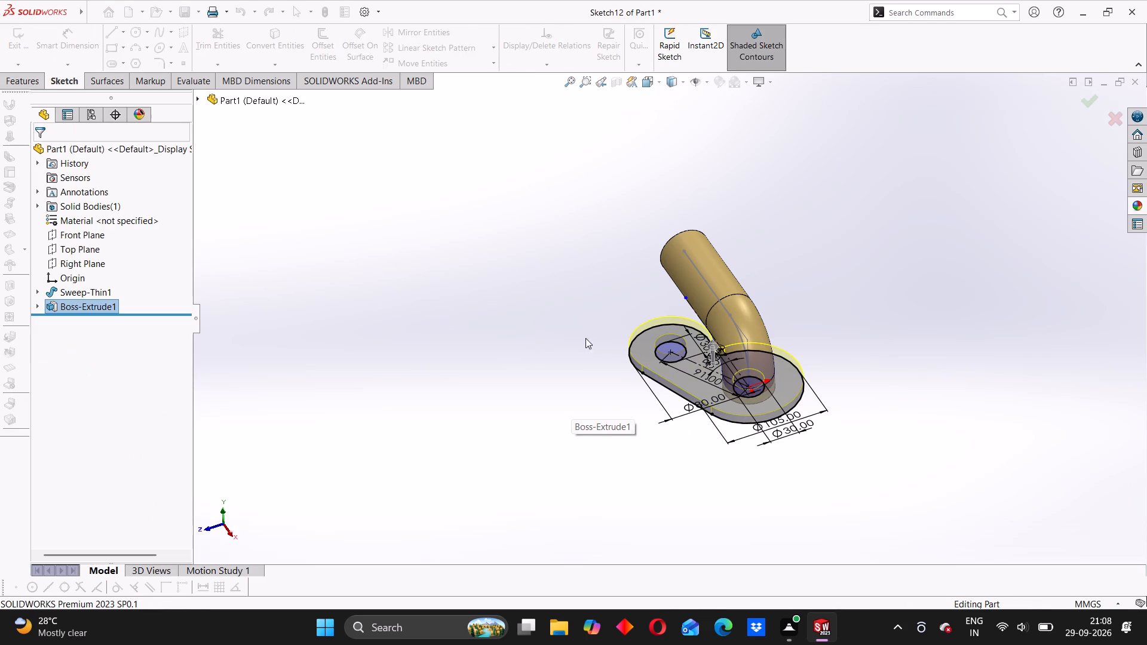
Examine the flange and bent pipe from several sides, checking their joint, the flange's free hole and its outline.
scroll(645, 357, "up", 1)
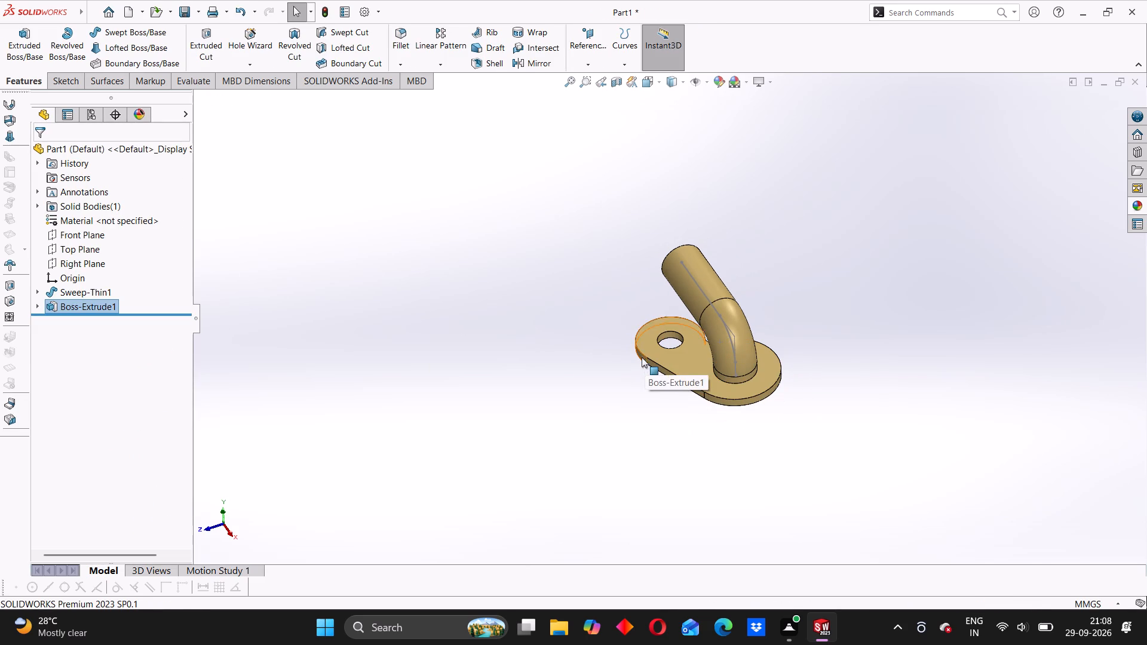
scroll(656, 383, "up", 3)
middle_click_drag(657, 380, 790, 415)
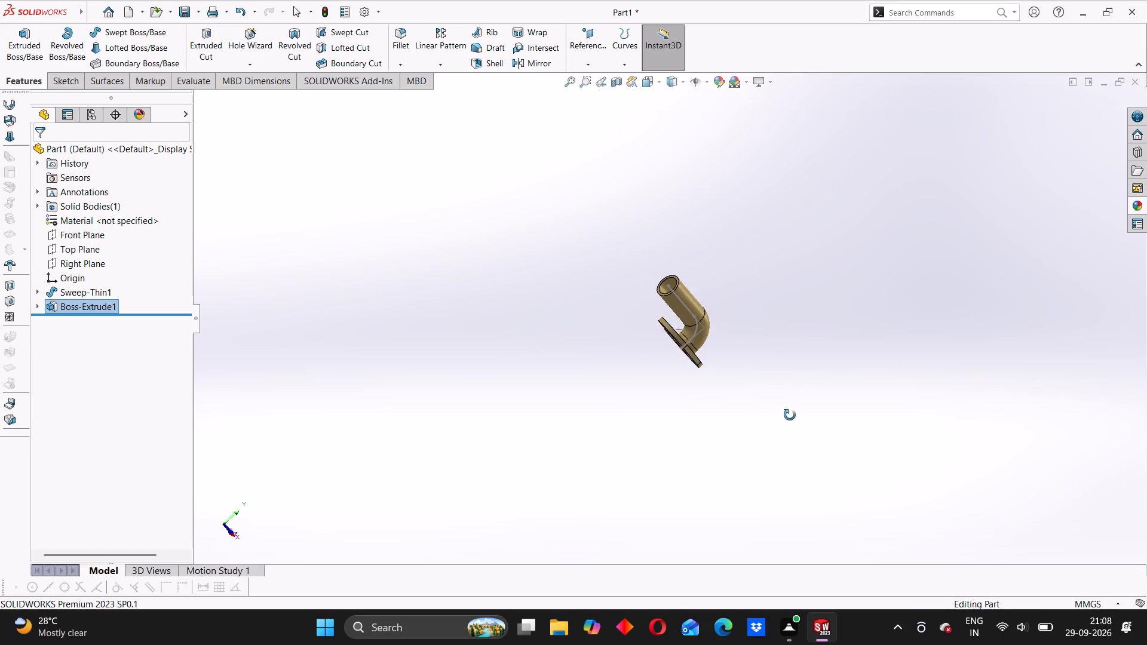
middle_click_drag(790, 415, 798, 407)
middle_click_drag(652, 326, 608, 411)
scroll(672, 337, "down", 3)
middle_click_drag(694, 377, 634, 291)
middle_click_drag(730, 403, 674, 297)
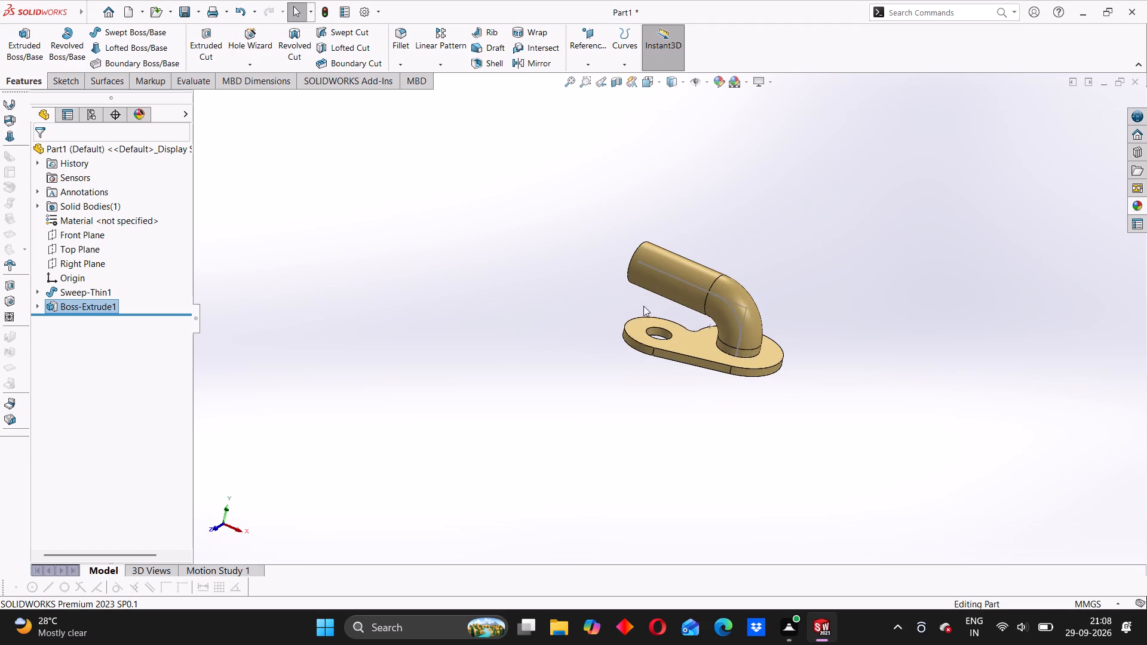
scroll(705, 330, "down", 3)
middle_click_drag(755, 425, 641, 380)
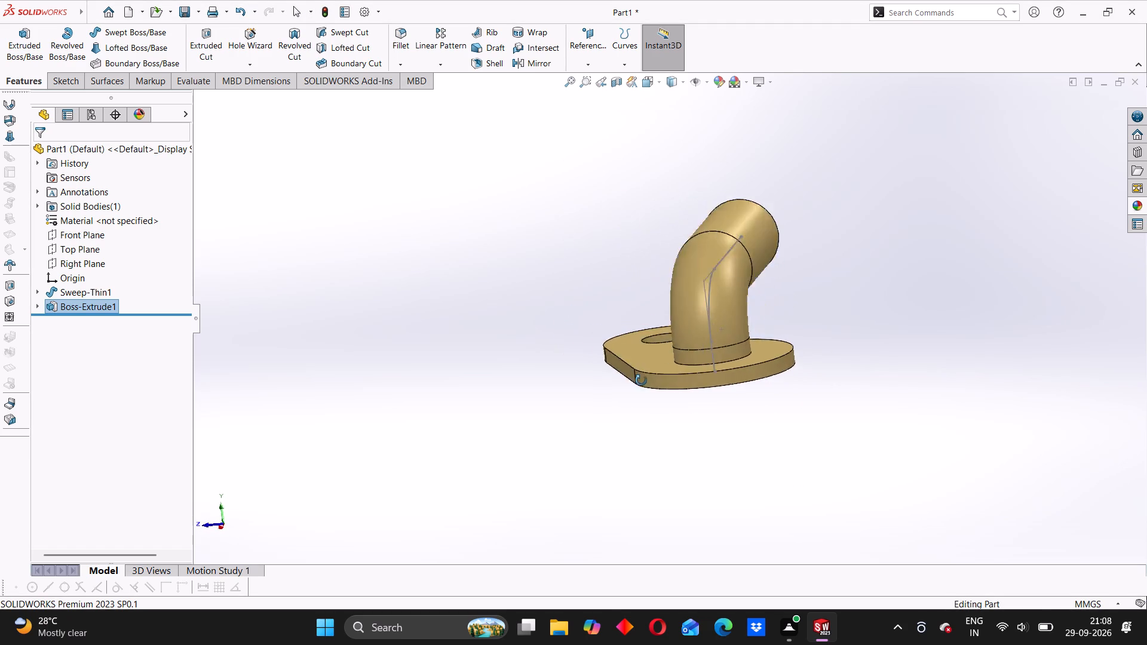
middle_click_drag(641, 380, 755, 413)
scroll(651, 355, "down", 2)
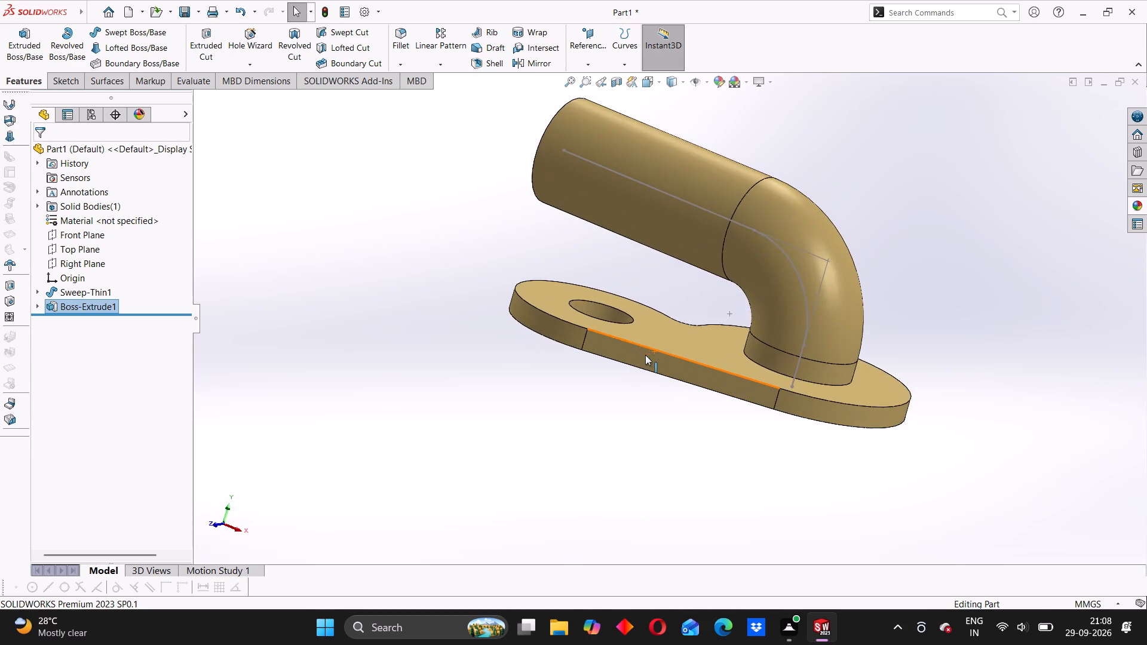
scroll(593, 369, "up", 2)
middle_click_drag(583, 361, 567, 394)
scroll(624, 314, "down", 3)
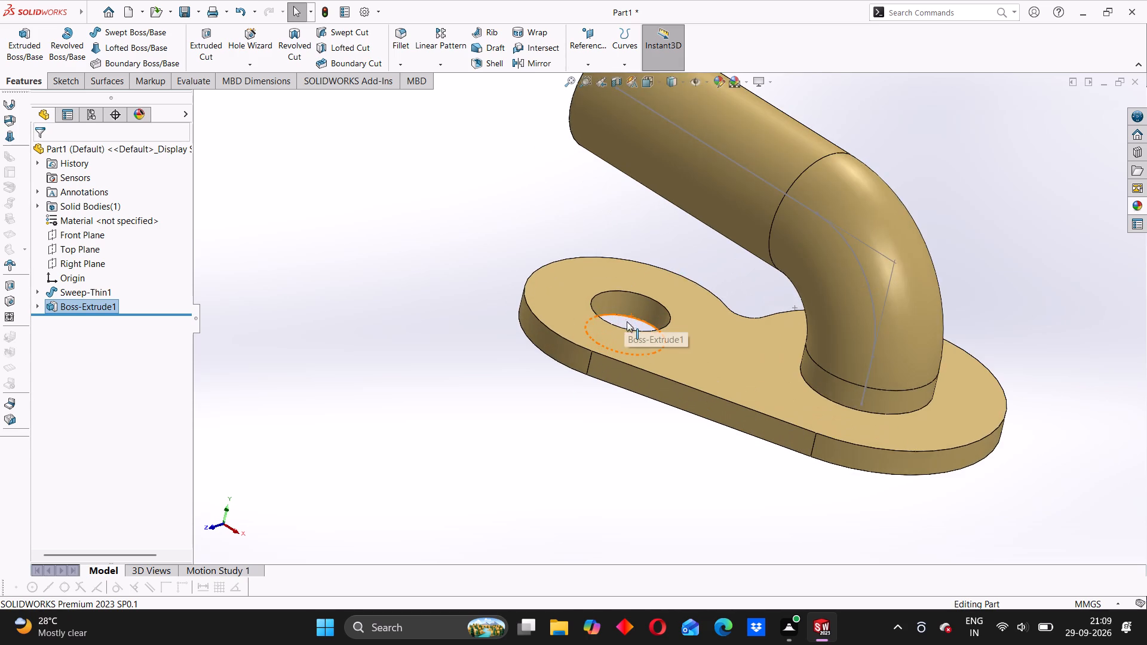
scroll(627, 321, "up", 2)
middle_click_drag(634, 374, 633, 354)
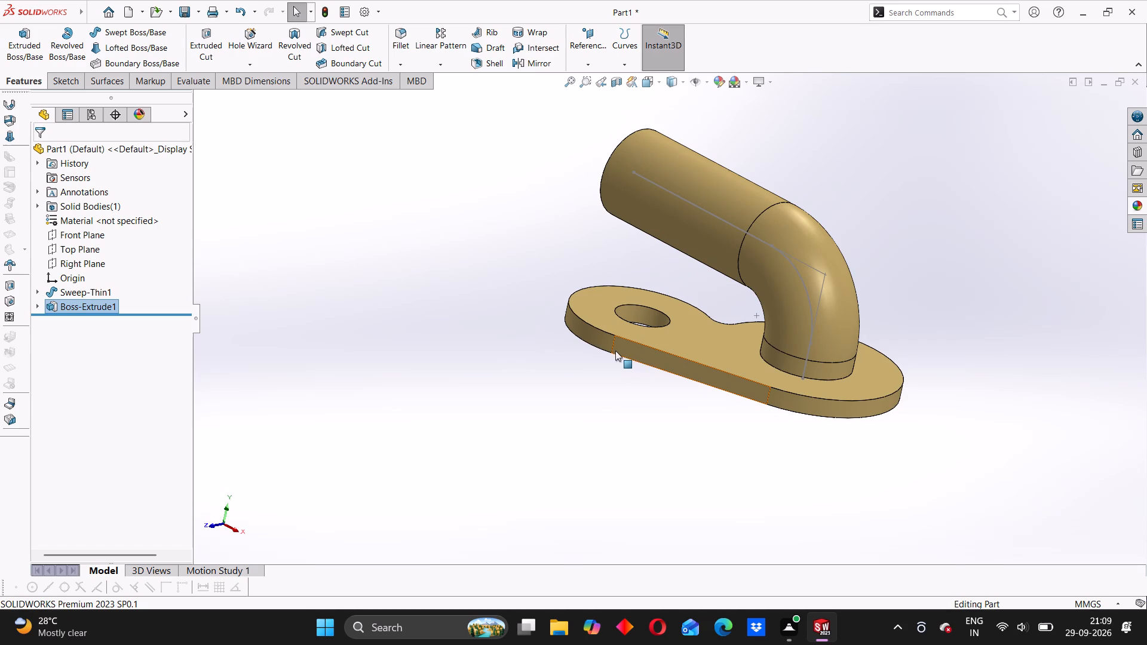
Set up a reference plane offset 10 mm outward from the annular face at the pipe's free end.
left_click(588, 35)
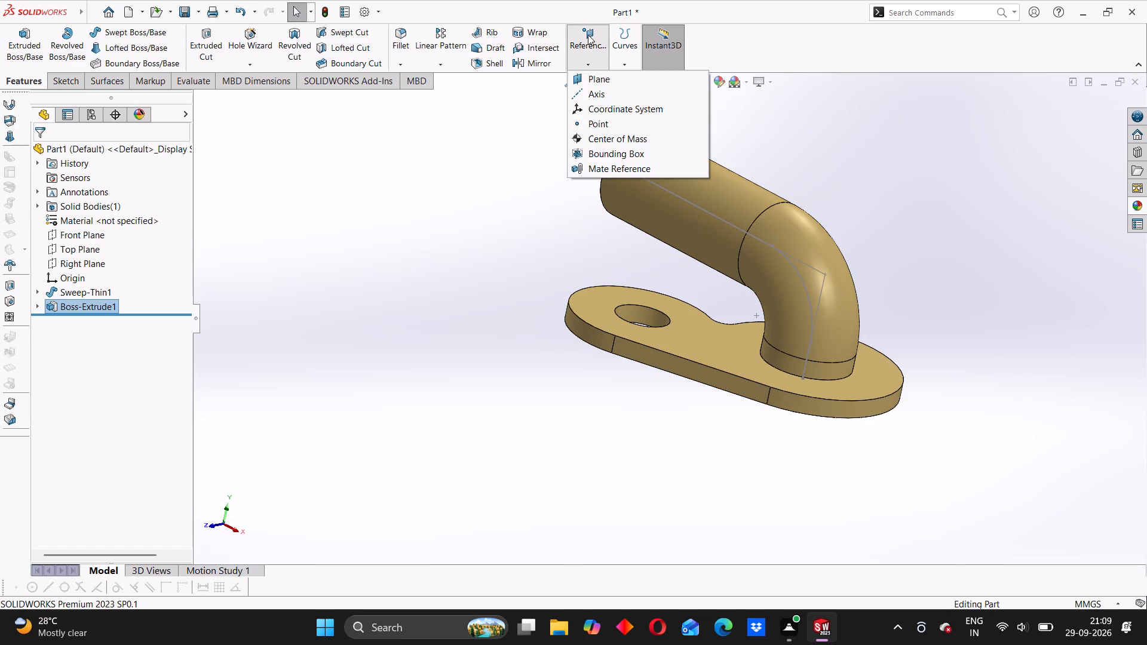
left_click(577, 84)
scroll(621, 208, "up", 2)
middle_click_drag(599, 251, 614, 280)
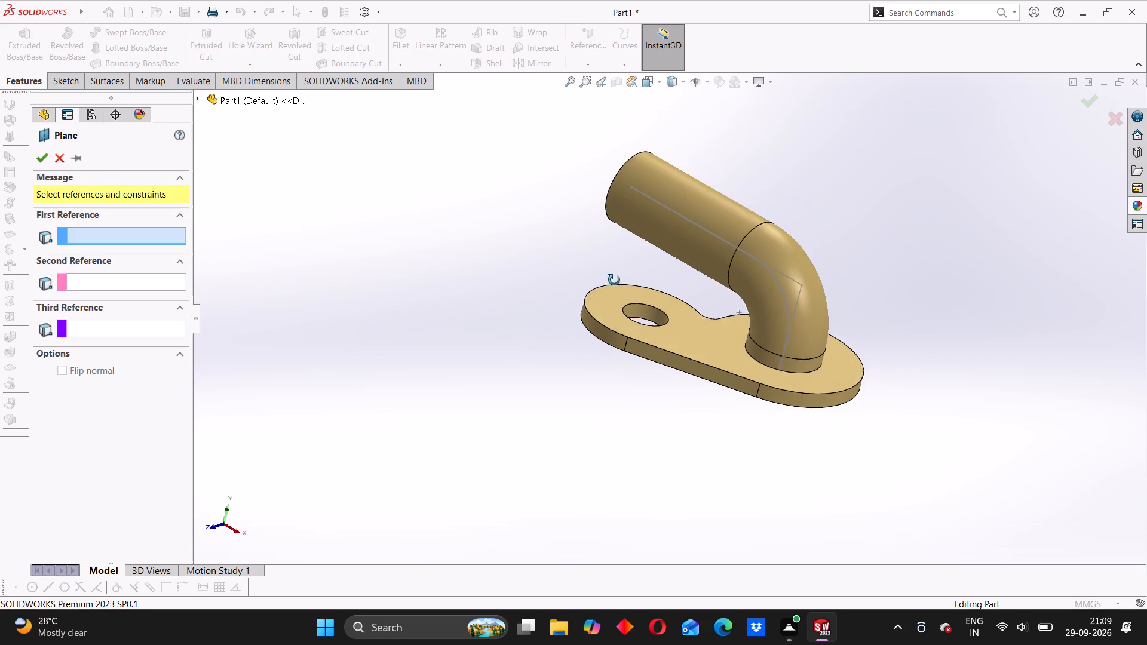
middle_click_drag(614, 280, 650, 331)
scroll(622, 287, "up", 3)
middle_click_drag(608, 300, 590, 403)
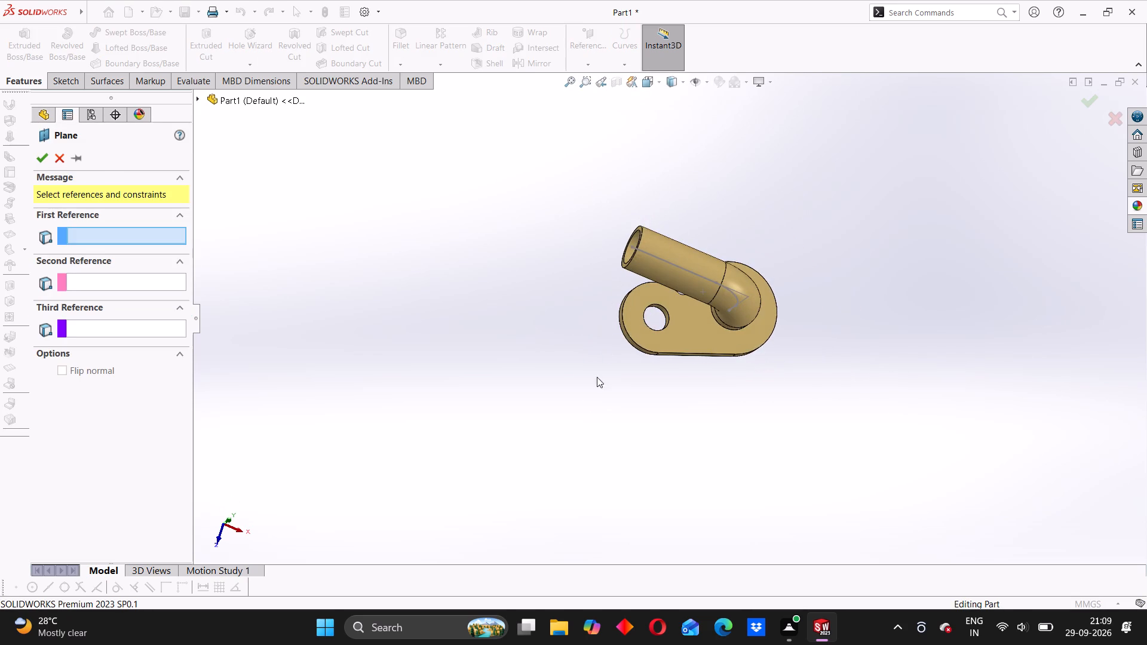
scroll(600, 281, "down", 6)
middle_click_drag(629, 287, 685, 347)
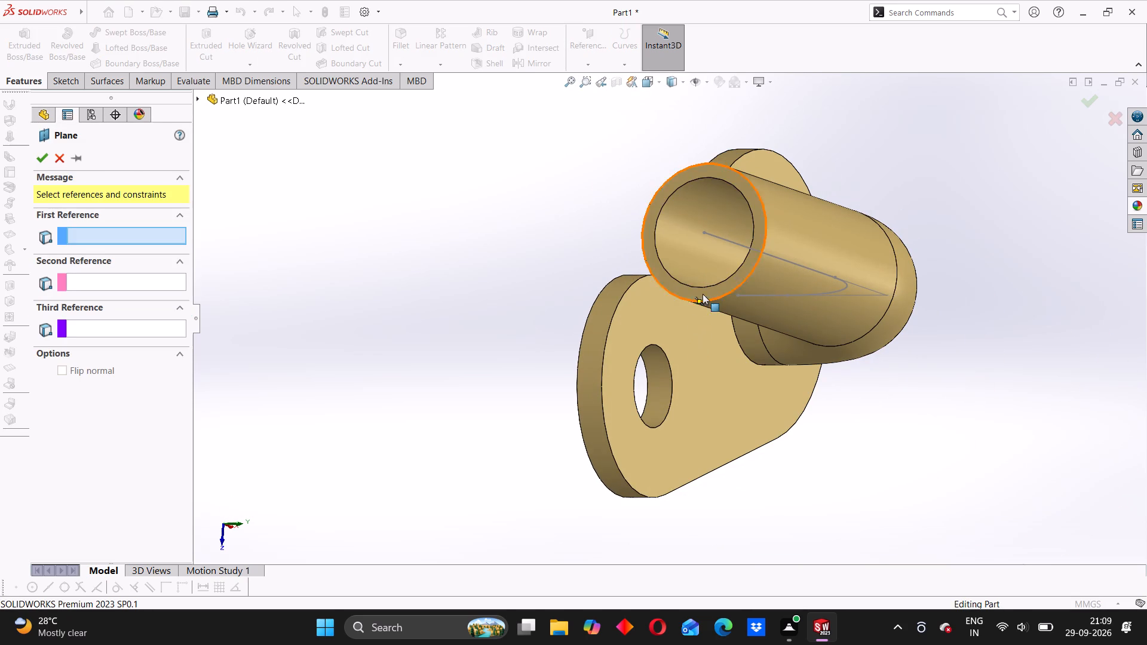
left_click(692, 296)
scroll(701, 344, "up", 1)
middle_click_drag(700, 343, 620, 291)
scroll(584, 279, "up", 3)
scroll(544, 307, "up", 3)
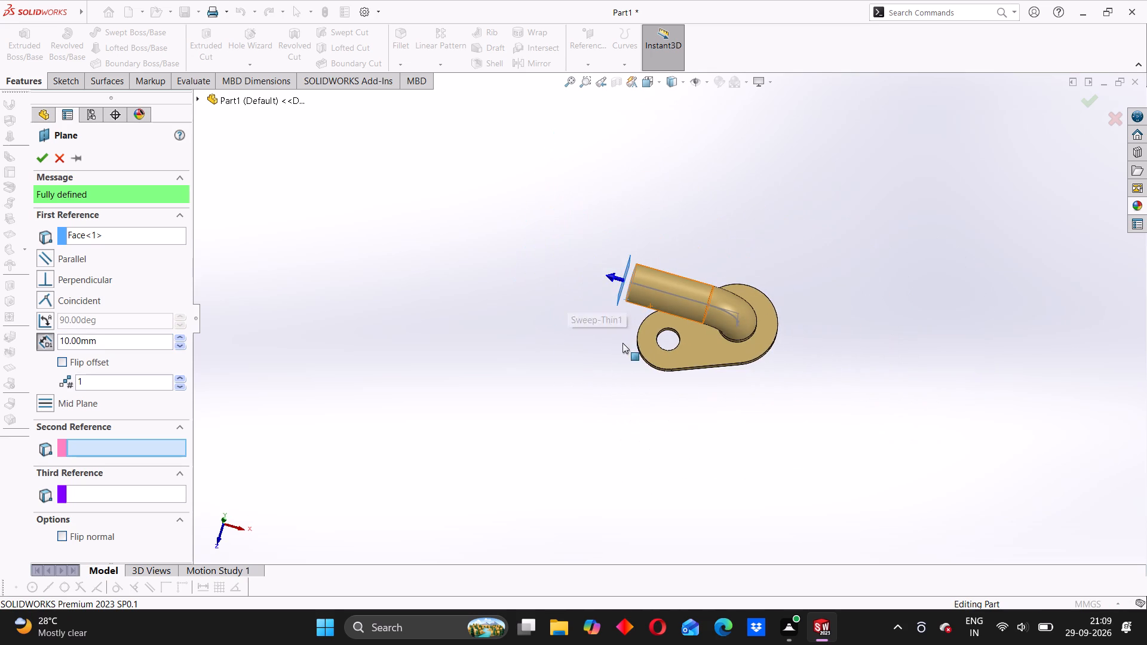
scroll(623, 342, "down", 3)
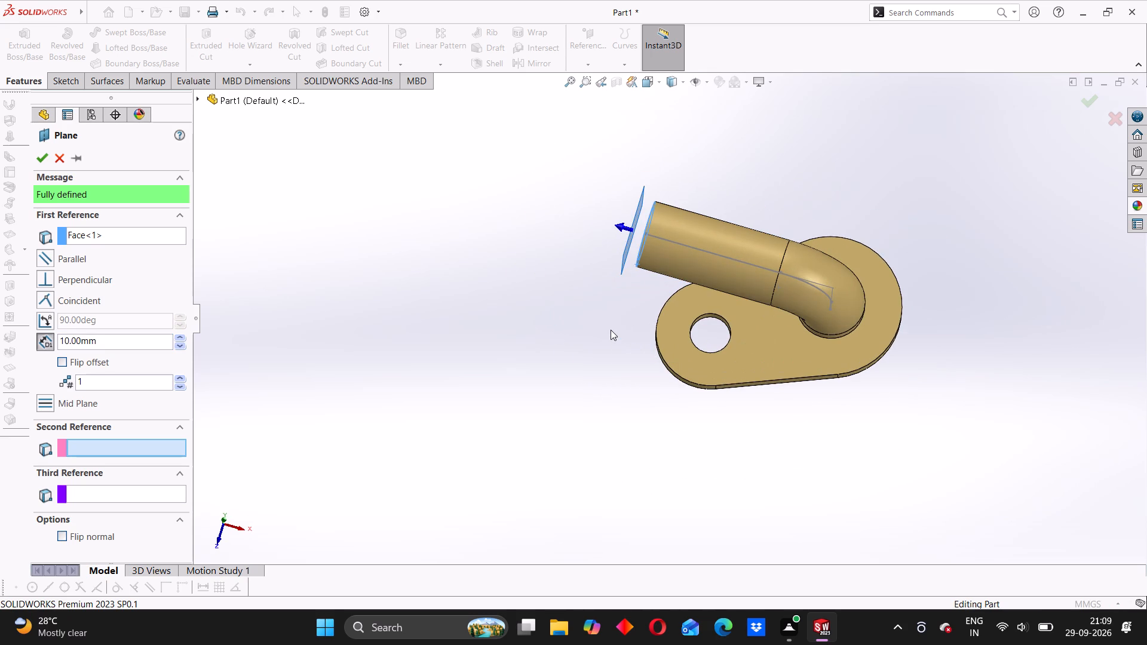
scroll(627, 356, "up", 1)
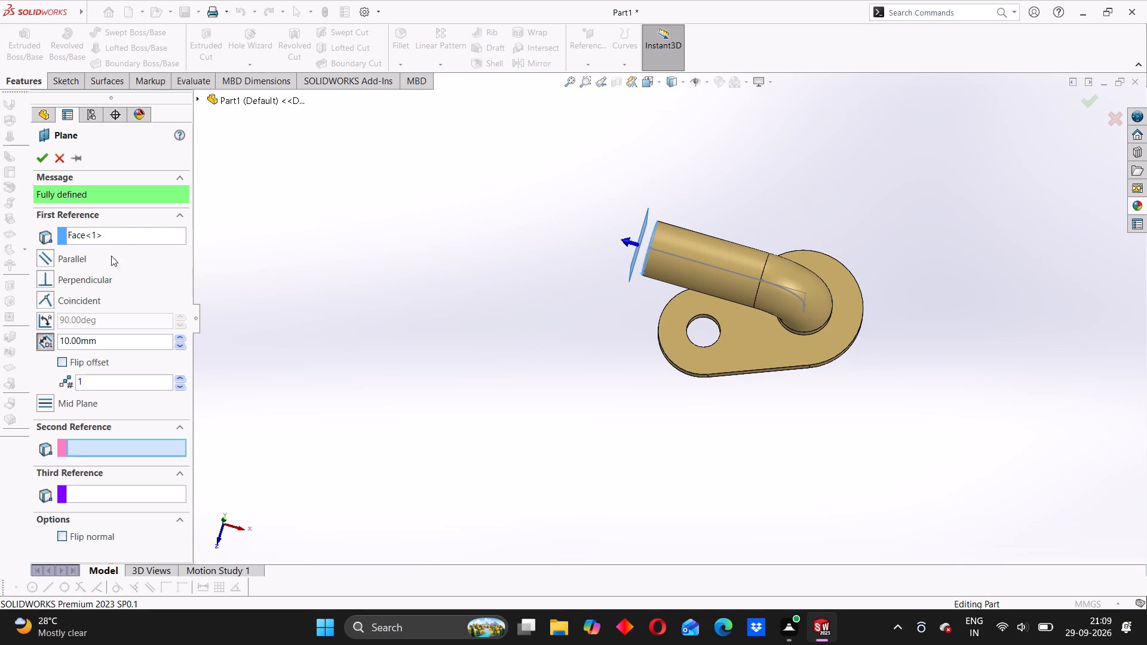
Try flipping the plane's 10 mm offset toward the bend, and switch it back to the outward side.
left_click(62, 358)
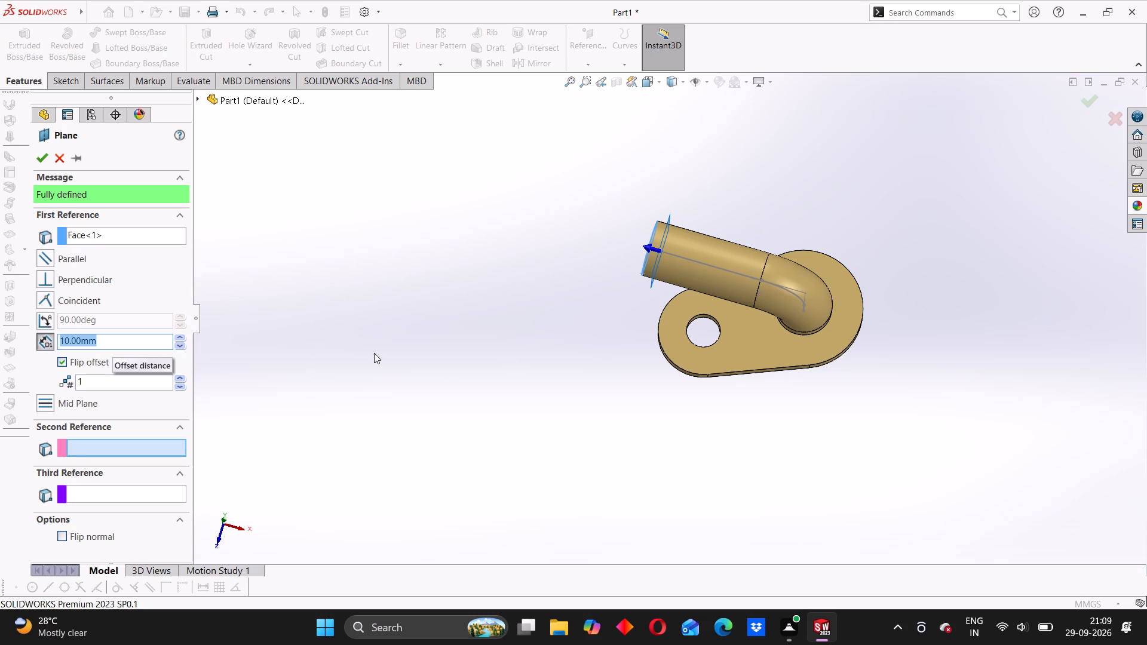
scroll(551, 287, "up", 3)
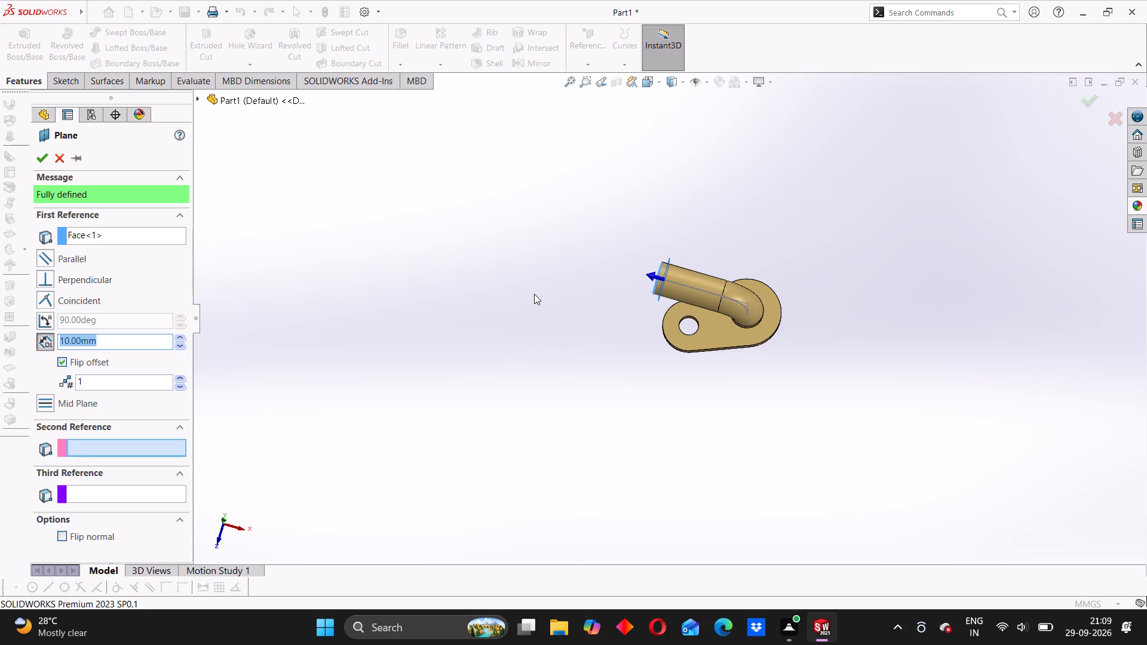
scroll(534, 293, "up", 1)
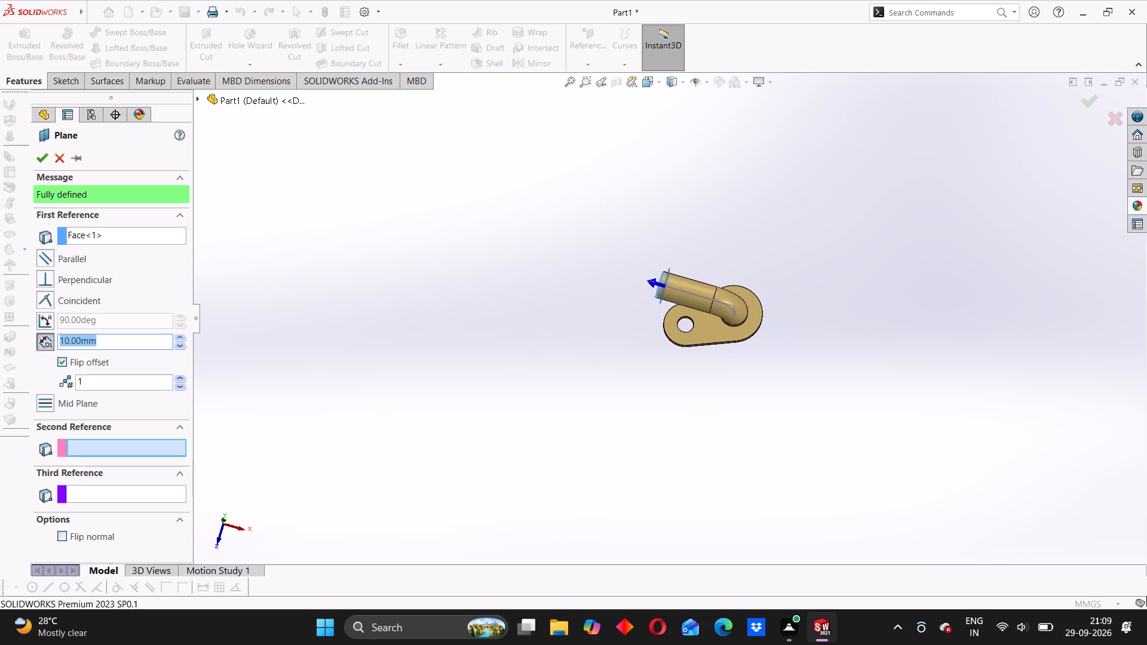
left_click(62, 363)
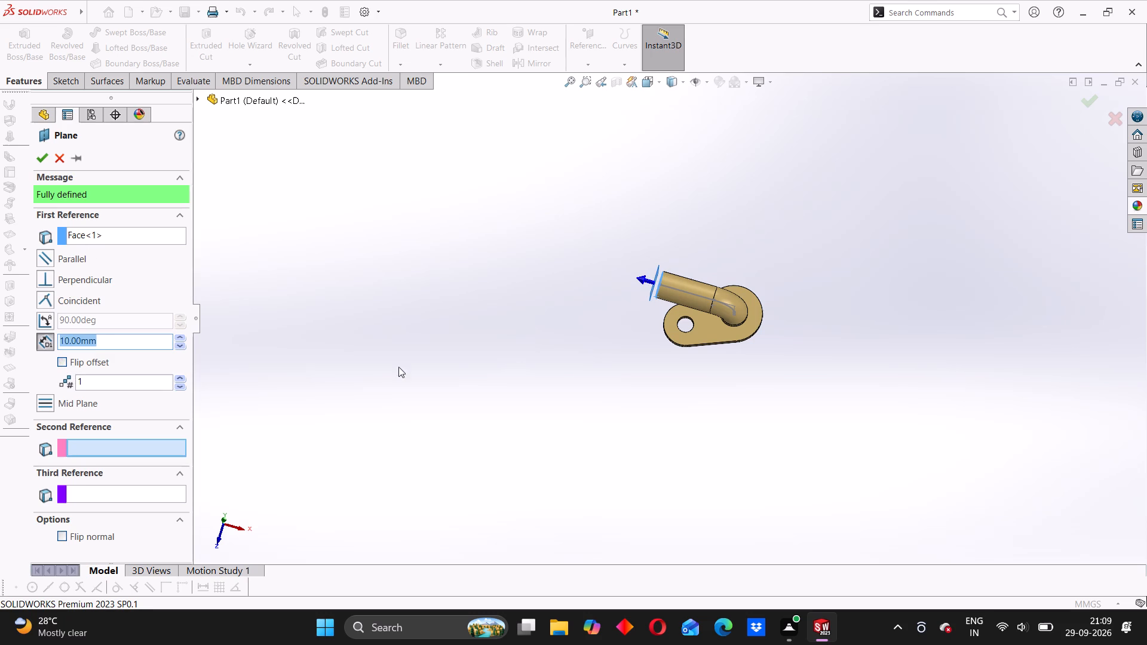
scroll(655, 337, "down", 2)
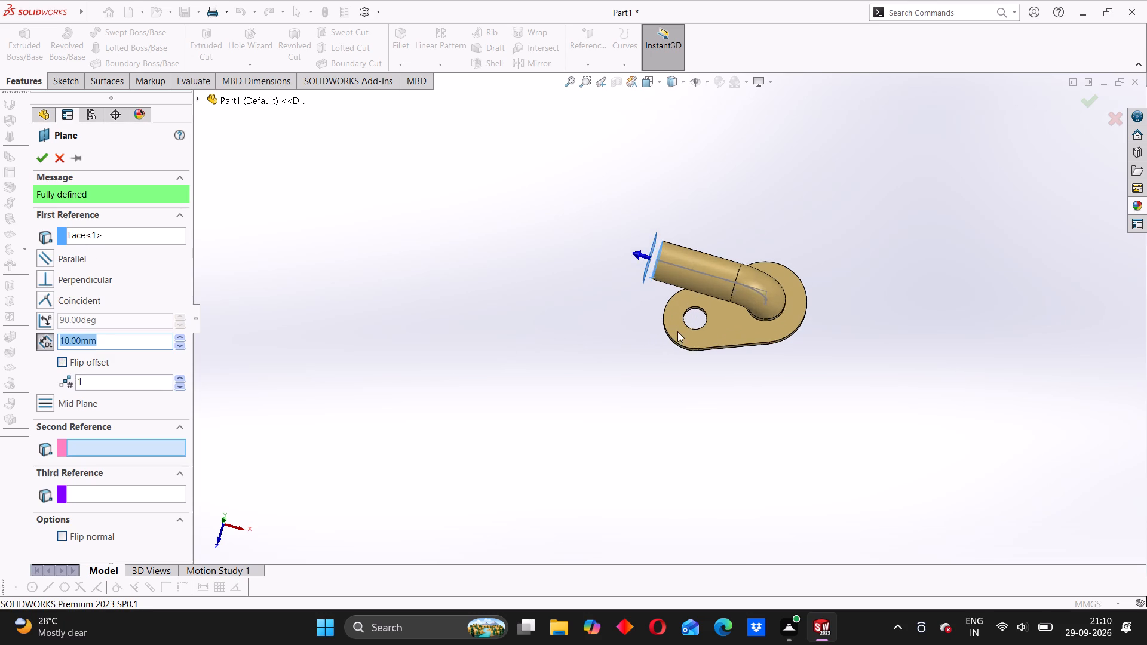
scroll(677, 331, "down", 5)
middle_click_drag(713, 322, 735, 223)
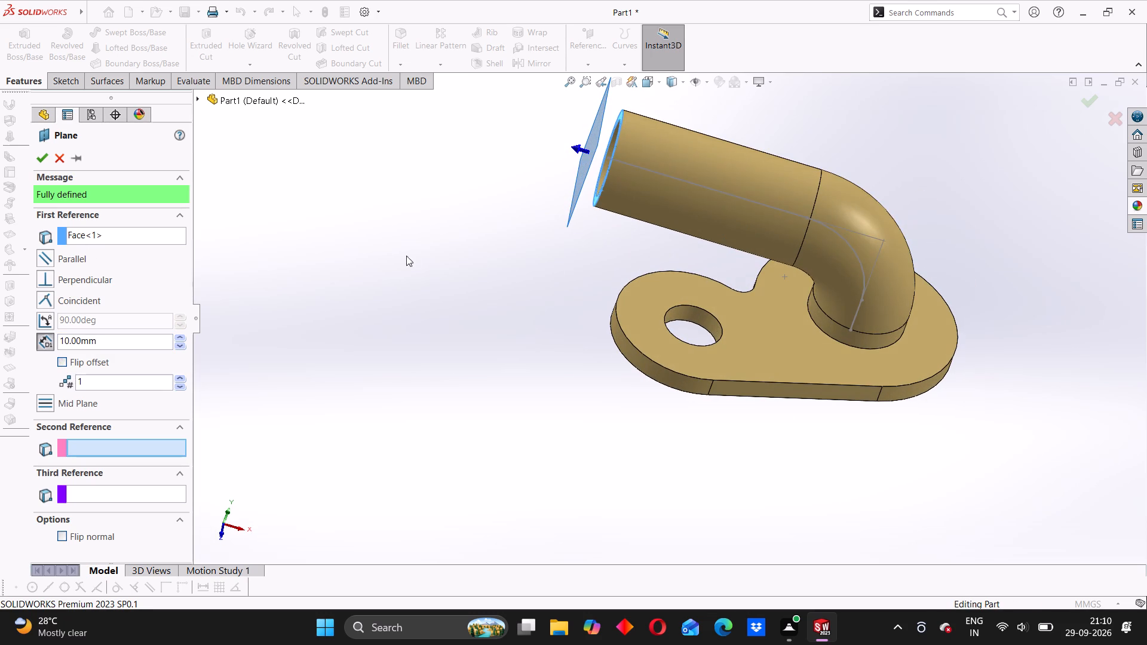
Show the flange profile sketch so its hole centre points can be picked for the plane.
left_click(197, 100)
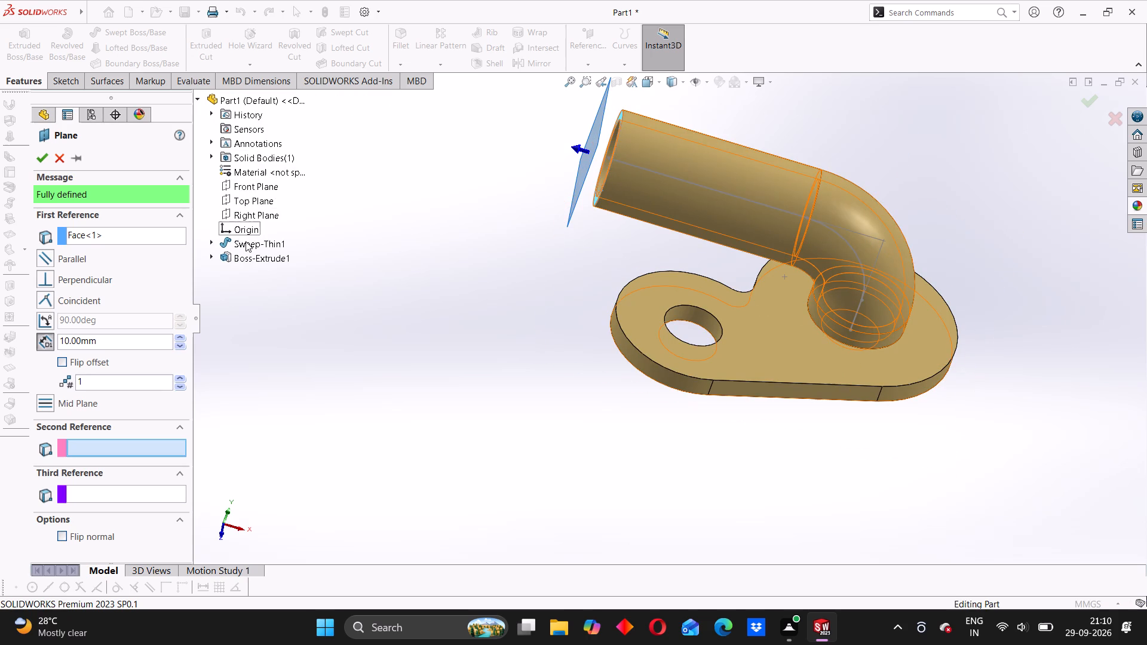
left_click(211, 240)
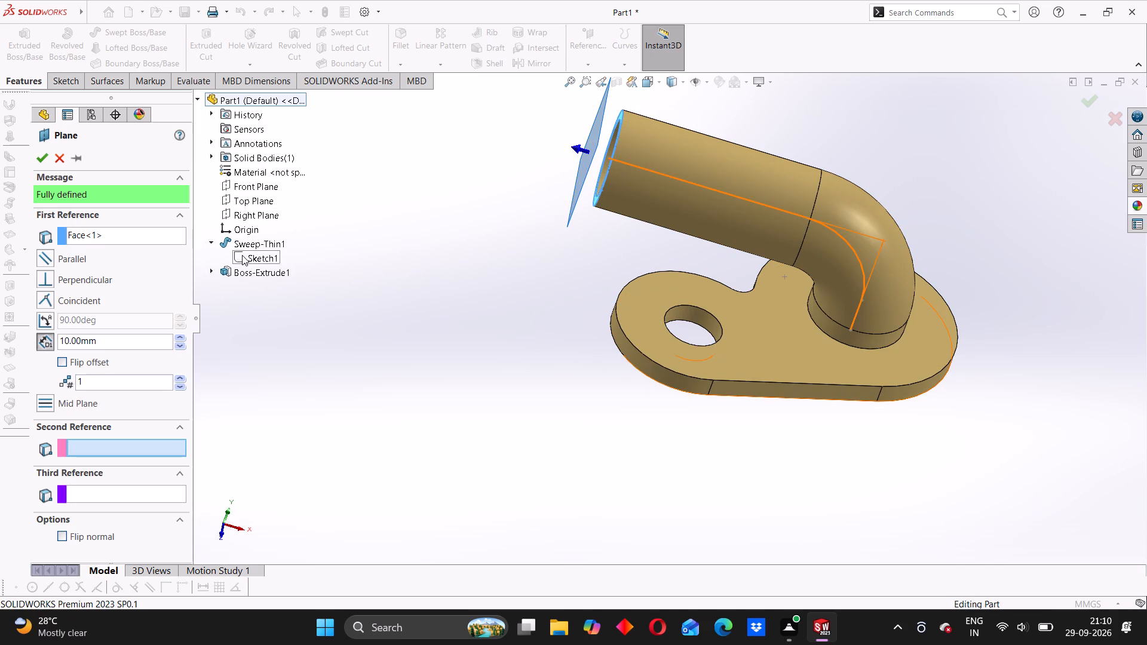
left_click(242, 255)
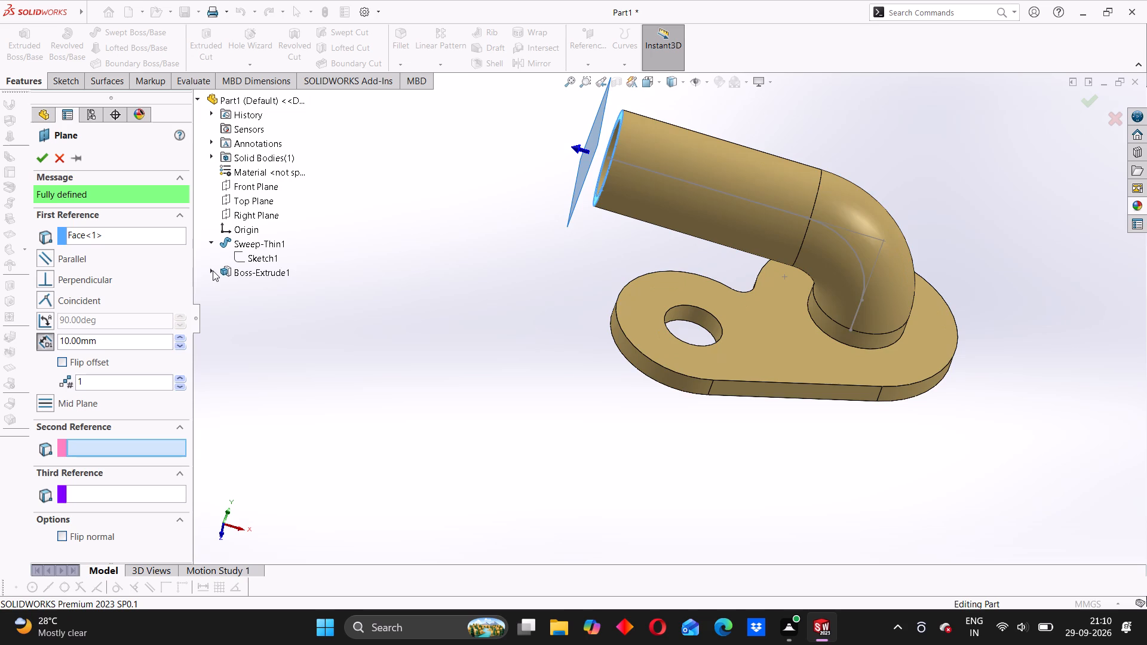
left_click(213, 271)
left_click(246, 291)
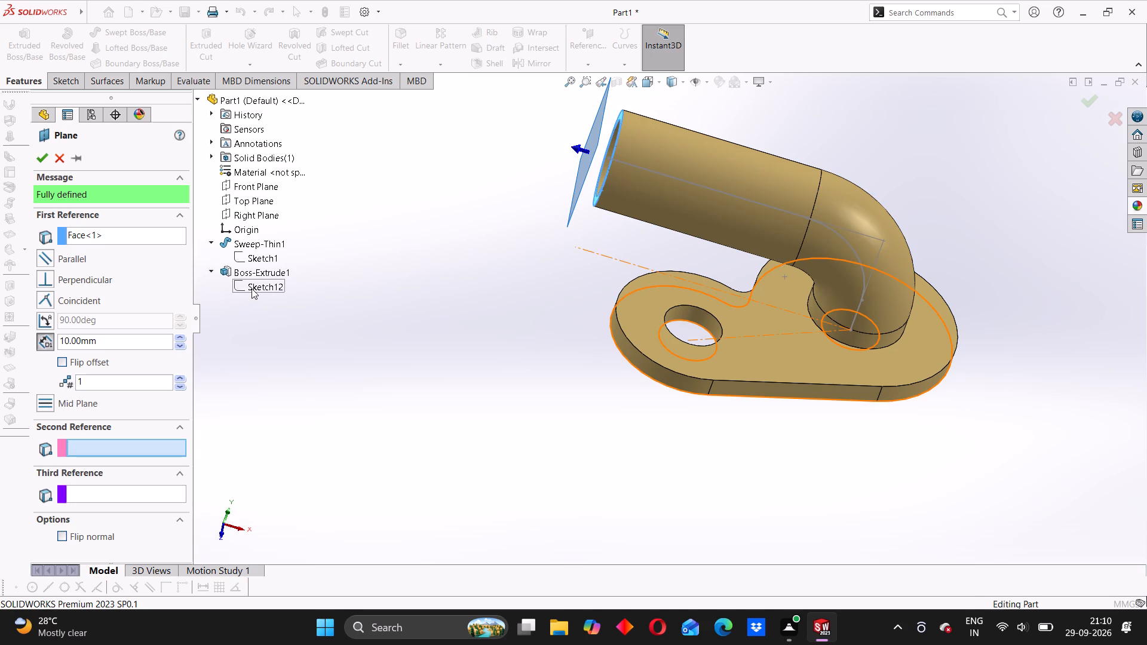
right_click(252, 288)
left_click(281, 309)
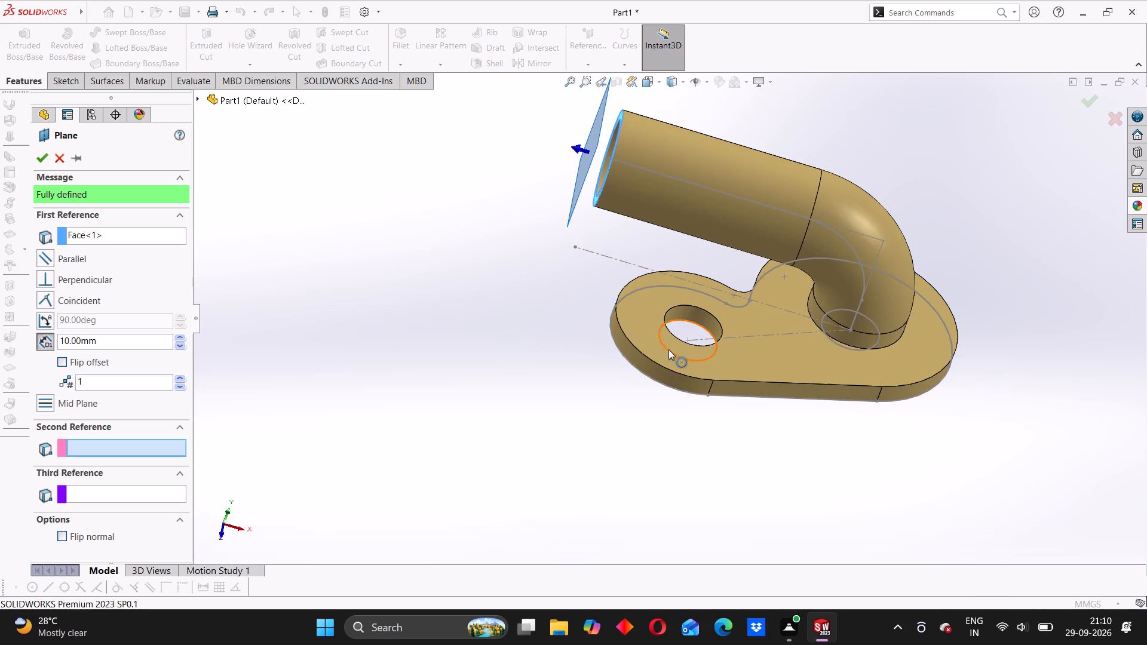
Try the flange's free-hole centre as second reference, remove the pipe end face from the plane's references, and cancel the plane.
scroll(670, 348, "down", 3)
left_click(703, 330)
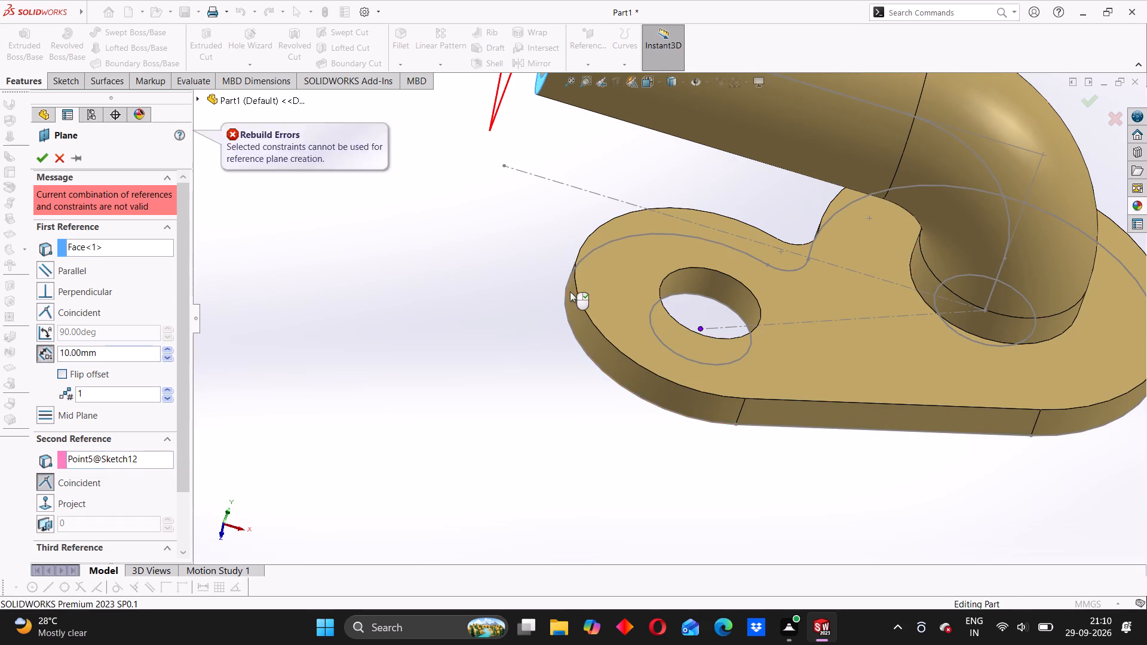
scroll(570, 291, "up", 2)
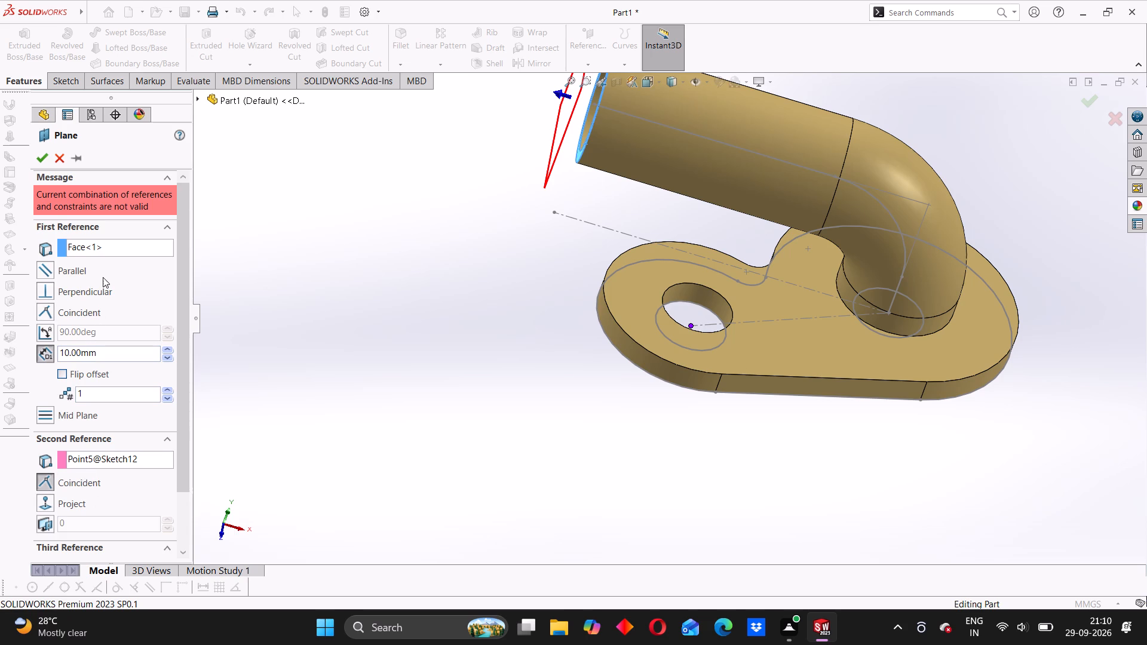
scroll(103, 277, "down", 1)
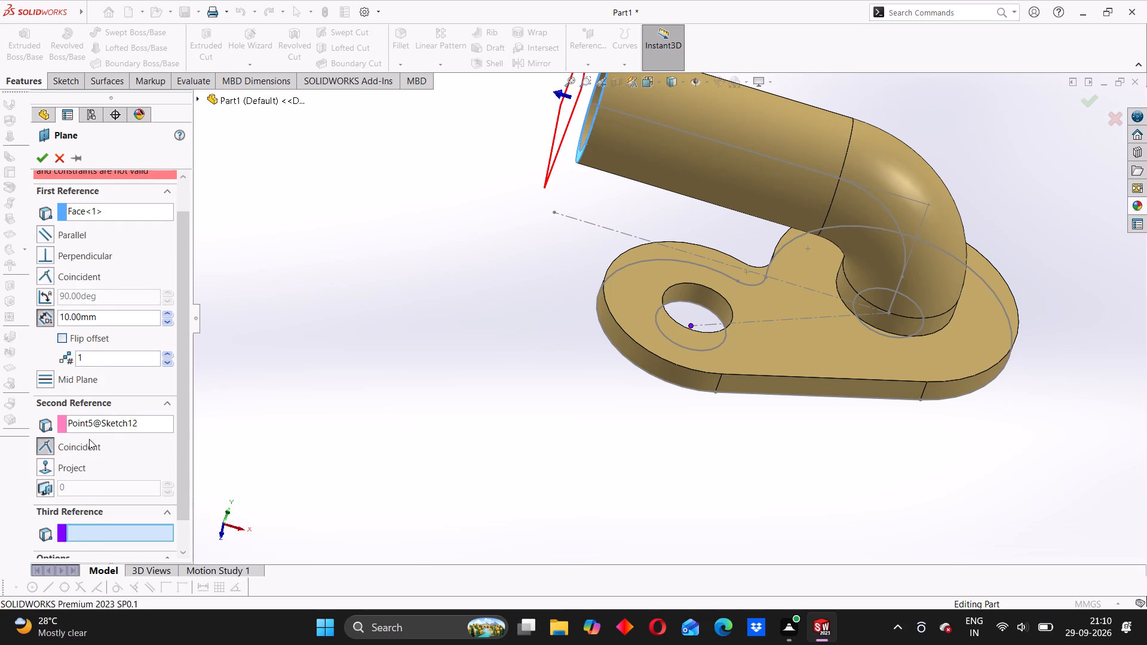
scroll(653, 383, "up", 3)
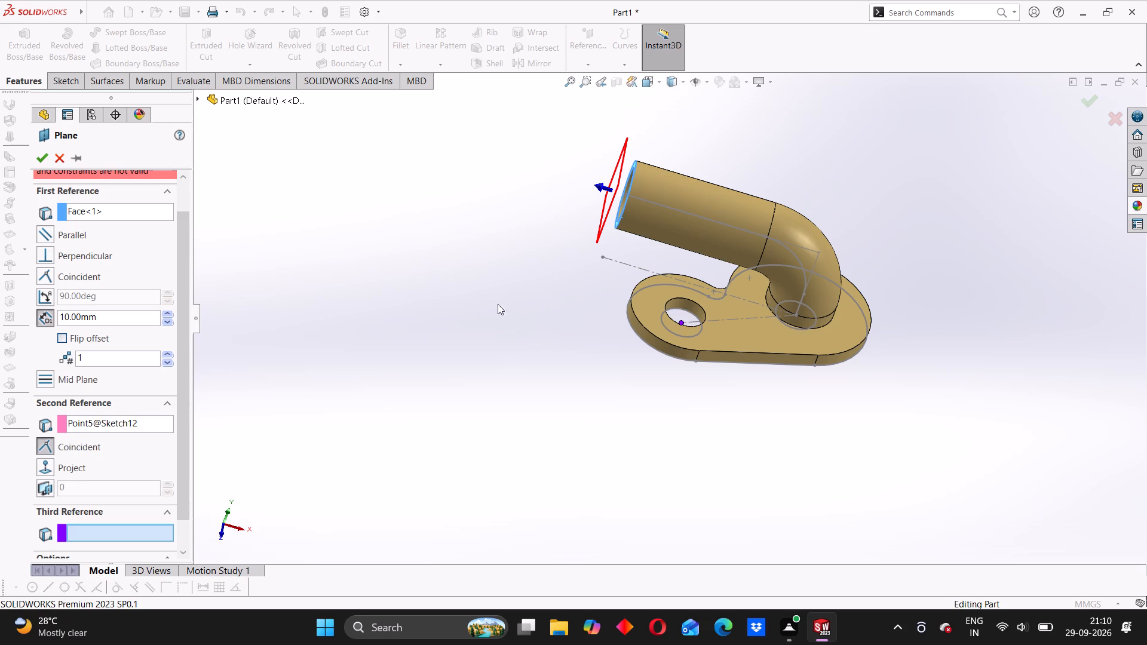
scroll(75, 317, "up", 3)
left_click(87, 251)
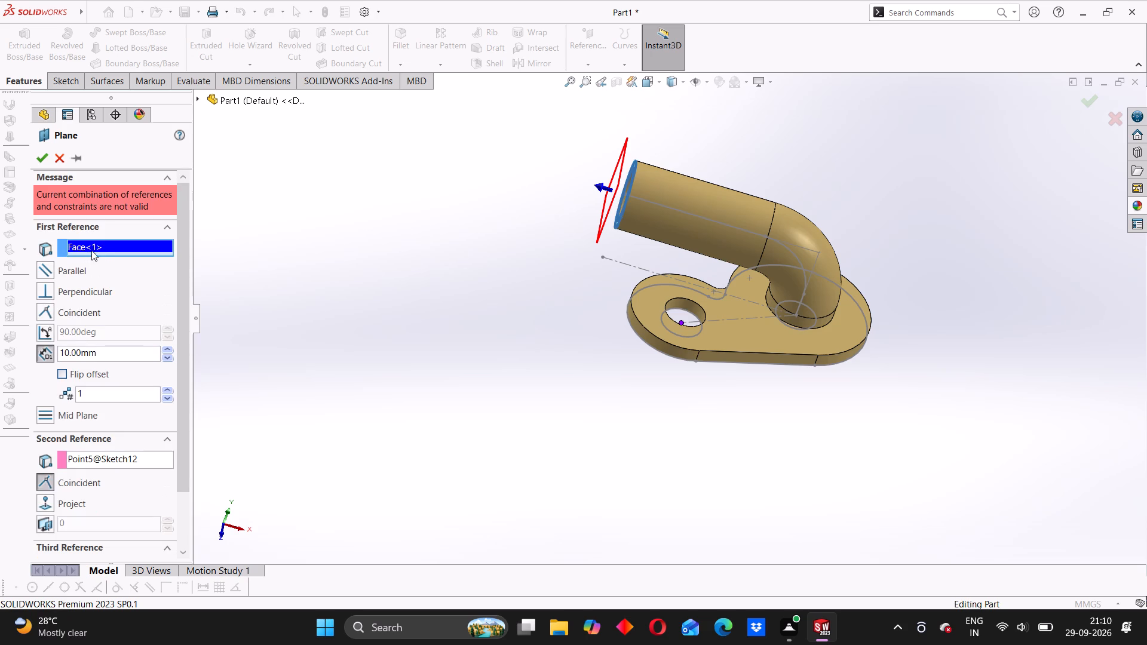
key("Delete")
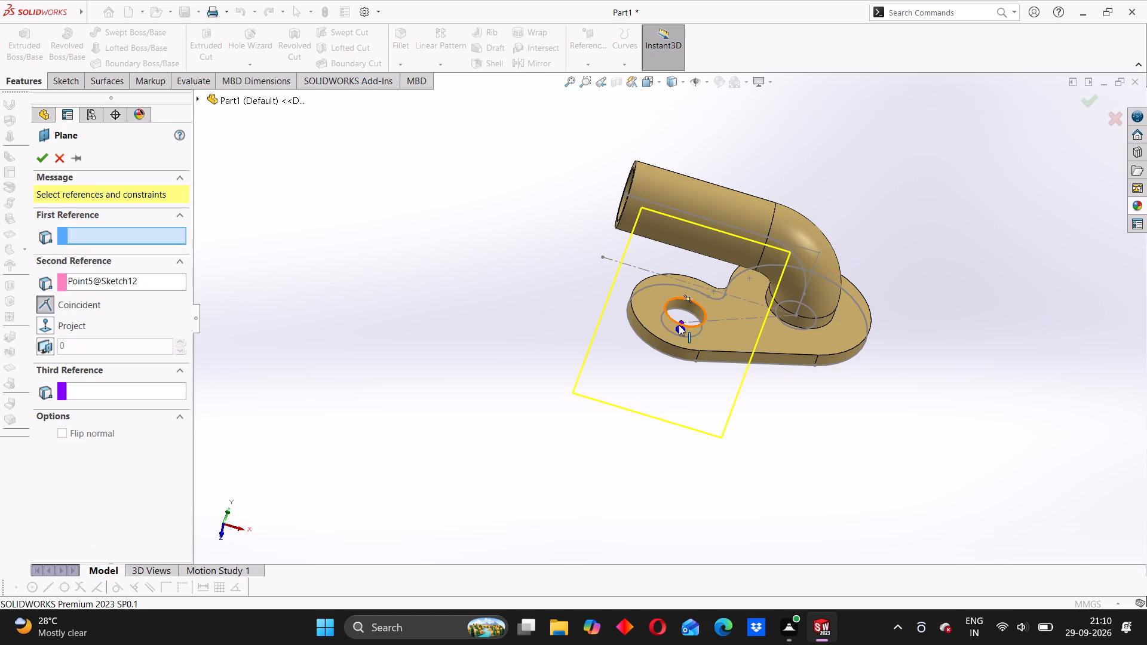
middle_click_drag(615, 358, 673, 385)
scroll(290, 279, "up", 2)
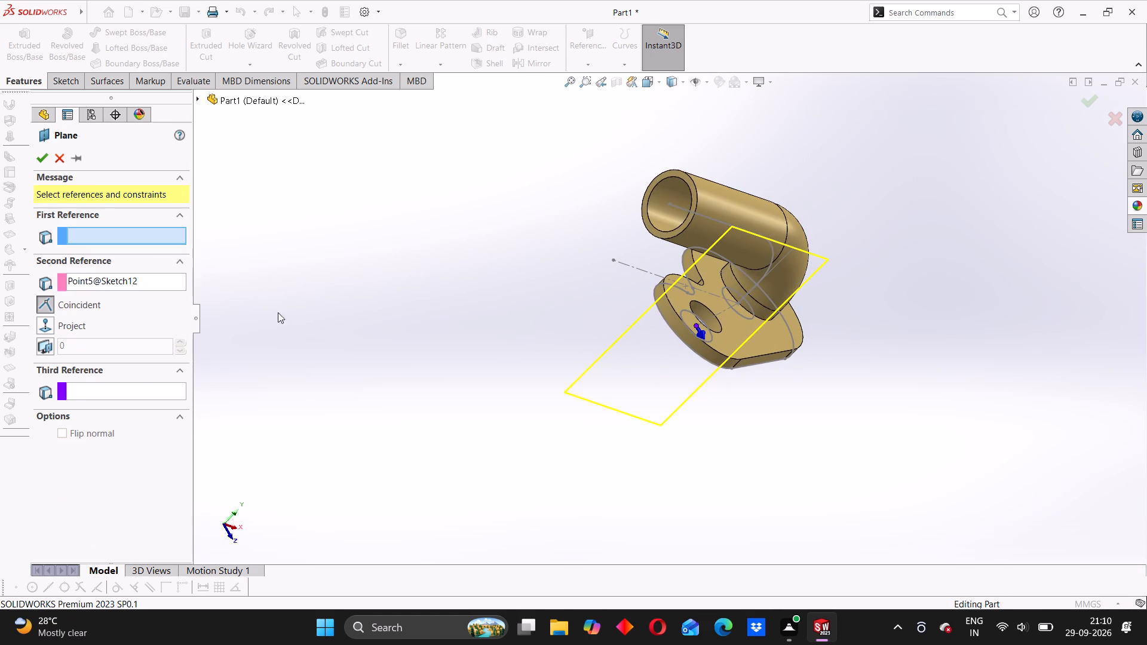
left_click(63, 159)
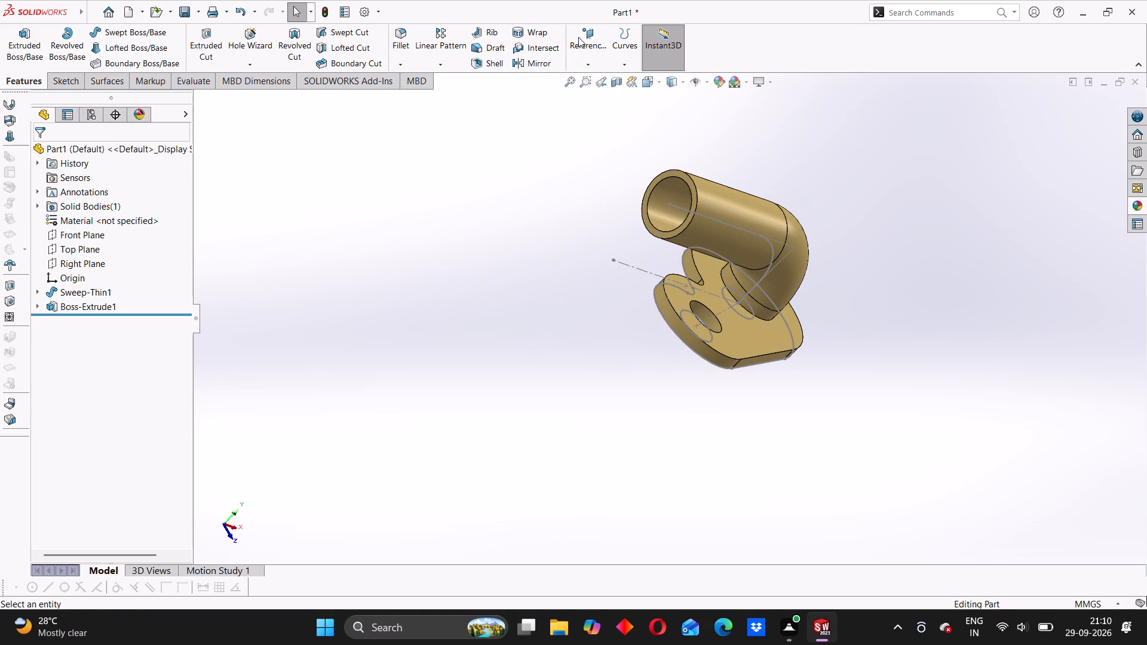
Define a new reference plane parallel to the pipe's free-end face and coincident with the centre point of the flange's free hole.
left_click(578, 37)
left_click(594, 81)
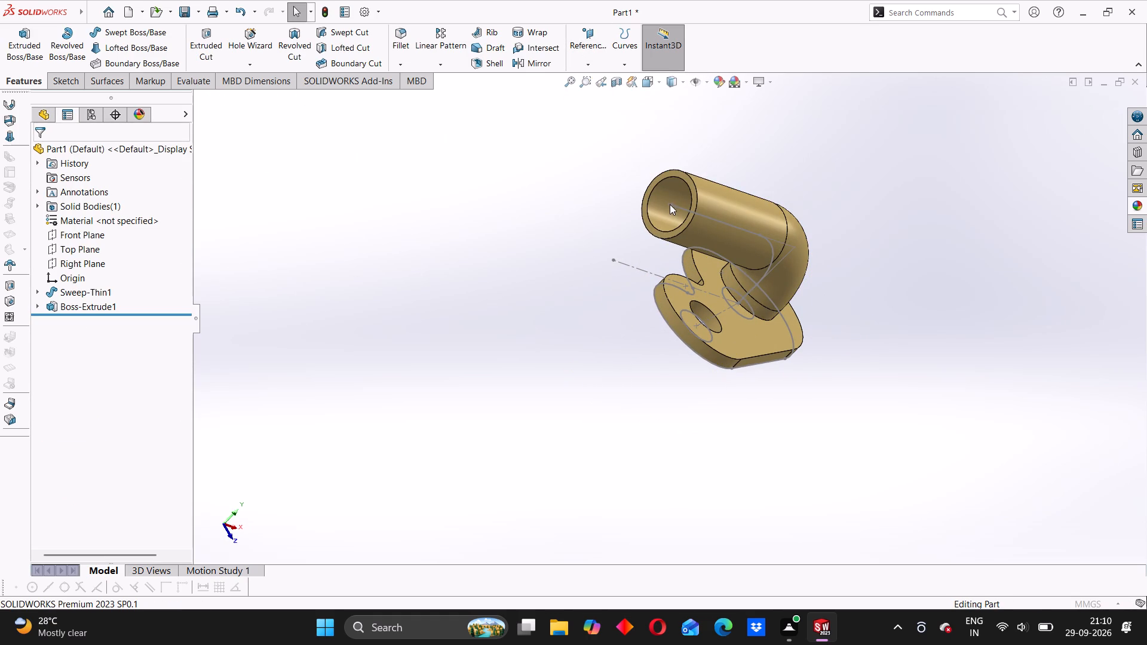
scroll(677, 197, "down", 1)
left_click(692, 186)
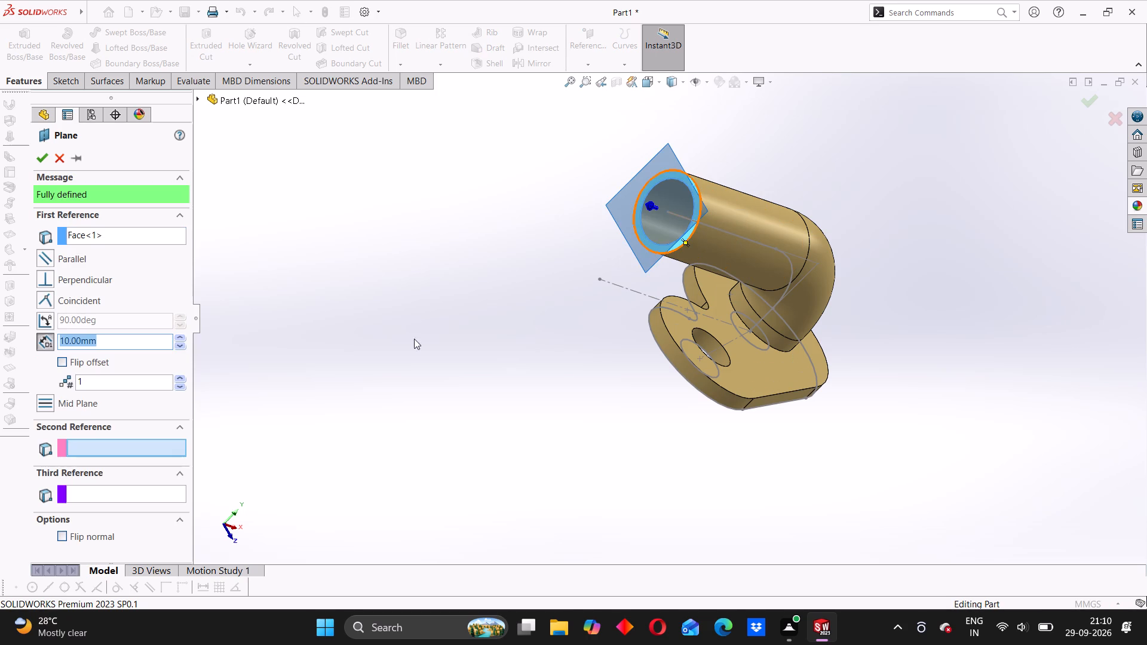
middle_click_drag(732, 416, 647, 392)
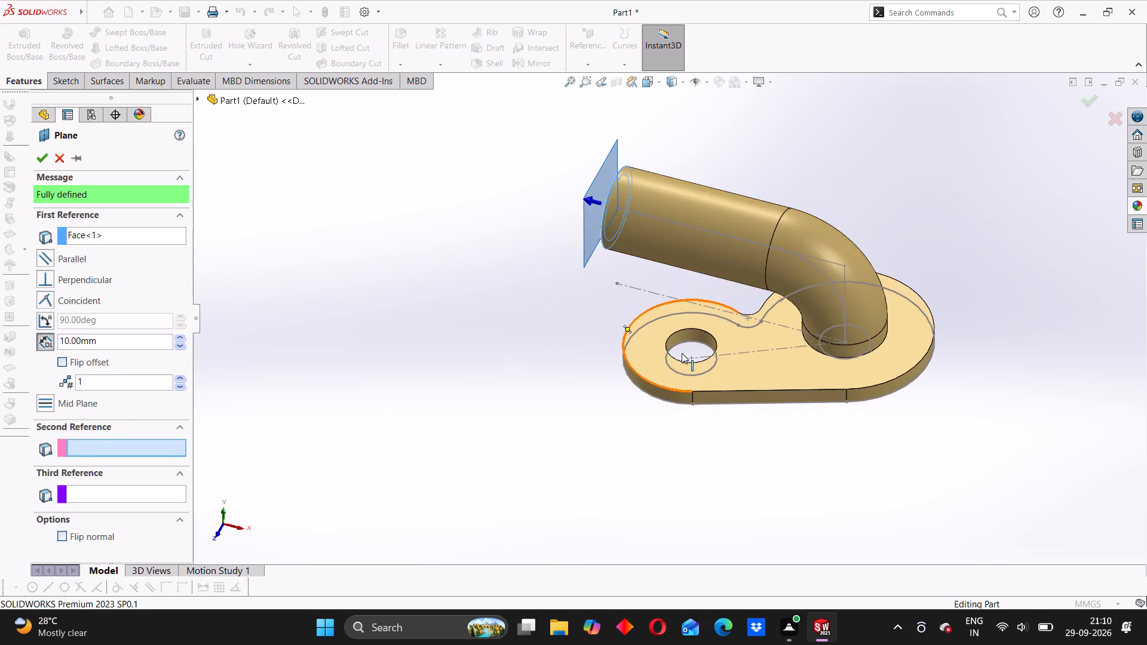
scroll(696, 343, "down", 4)
left_click(682, 368)
scroll(611, 354, "up", 2)
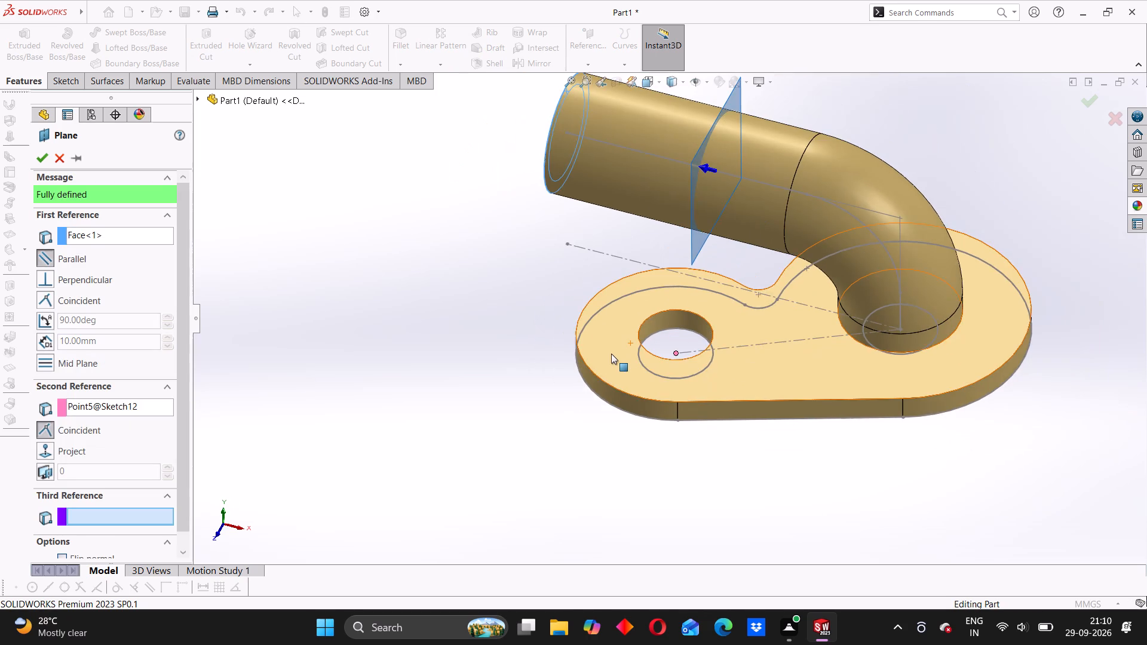
Check the previewed plane's position against the pipe and the flange's free hole, and create the plane.
middle_click_drag(587, 380, 618, 428)
scroll(551, 307, "up", 4)
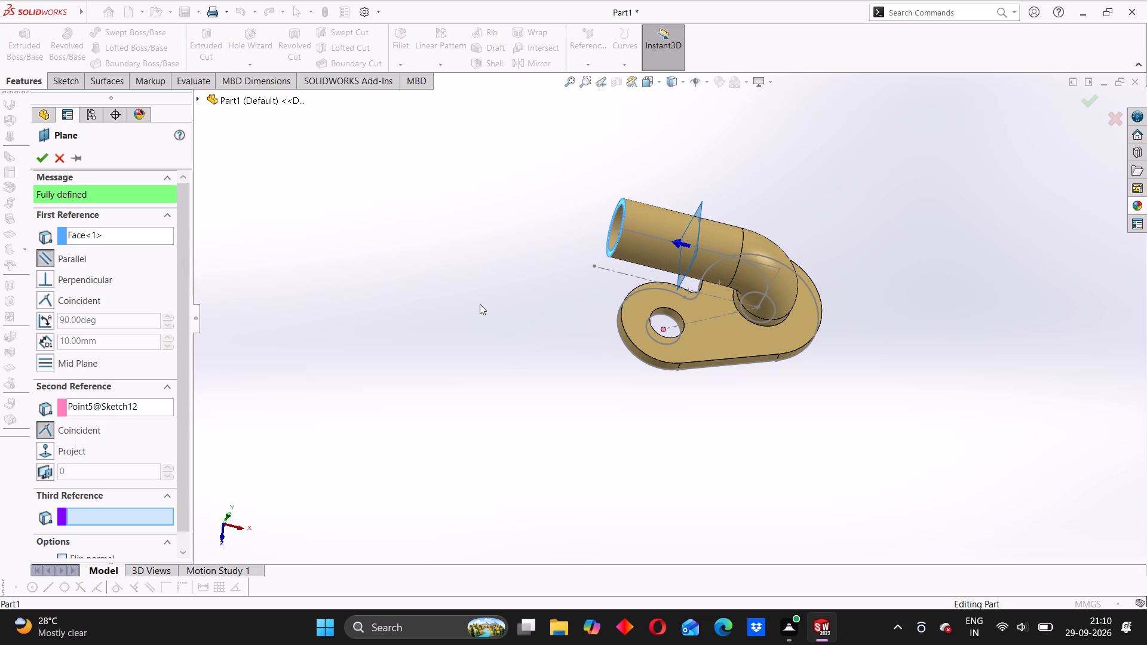
scroll(513, 342, "up", 1)
scroll(612, 269, "down", 3)
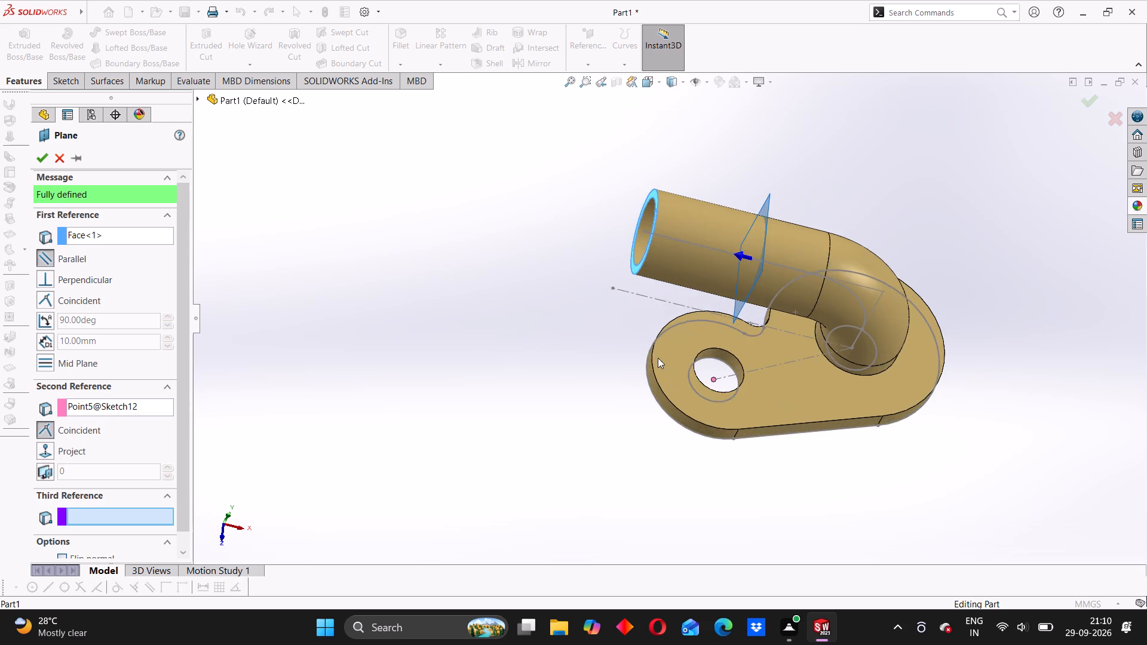
scroll(663, 362, "up", 3)
middle_click_drag(708, 427, 692, 346)
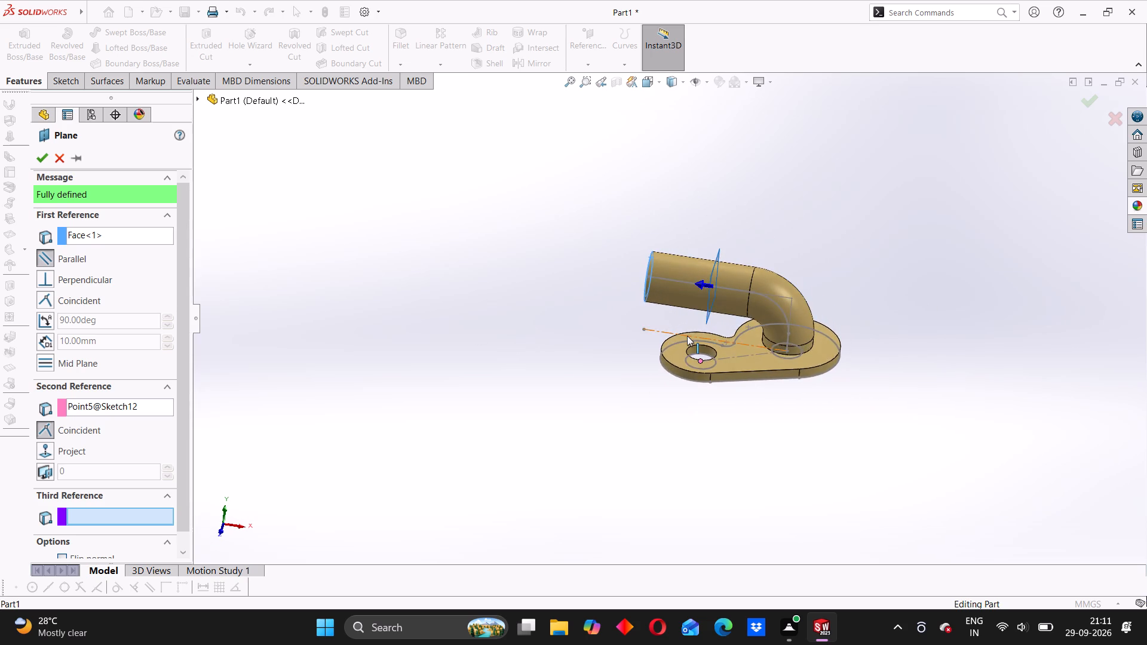
scroll(687, 336, "down", 4)
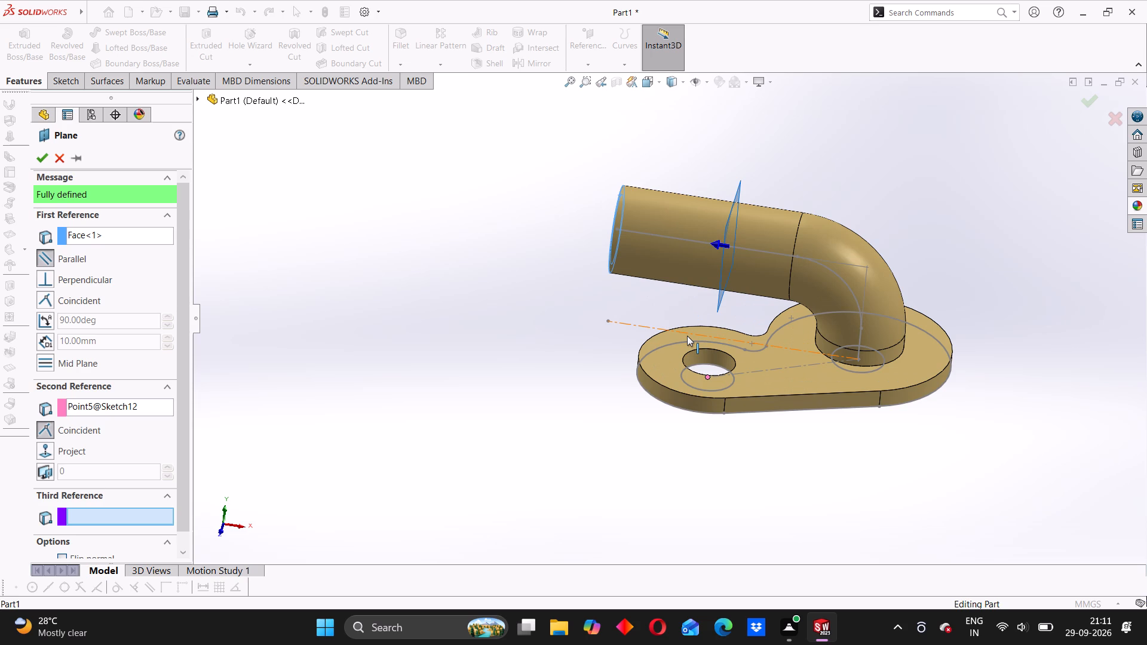
scroll(721, 322, "up", 2)
middle_click_drag(722, 321, 697, 370)
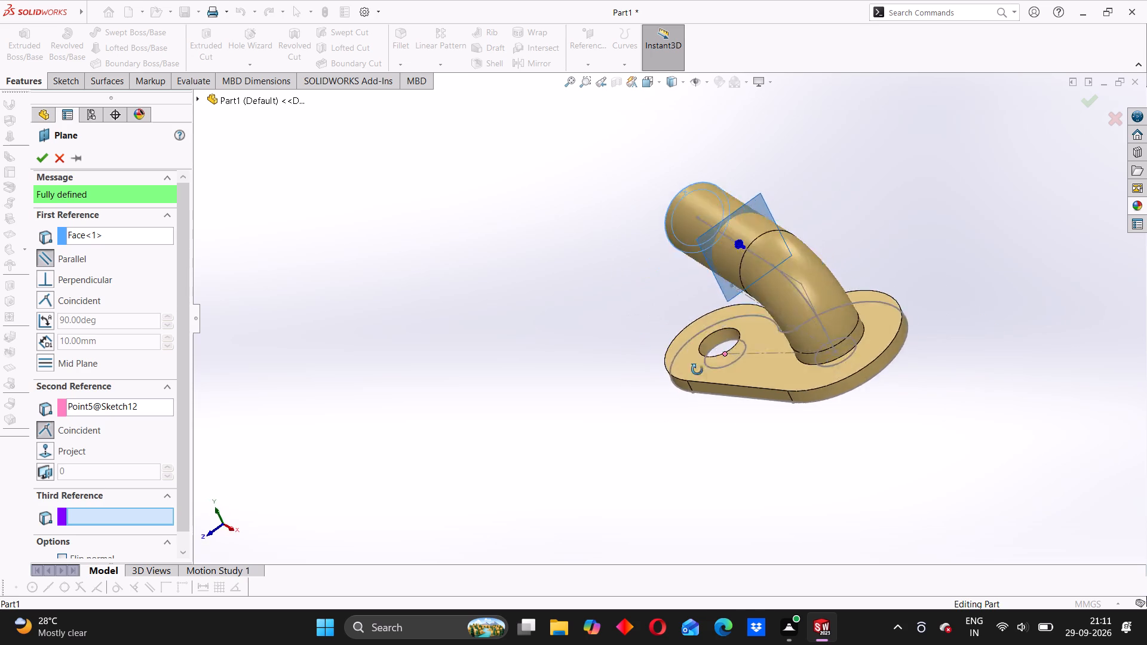
middle_click_drag(697, 370, 812, 416)
left_click(45, 158)
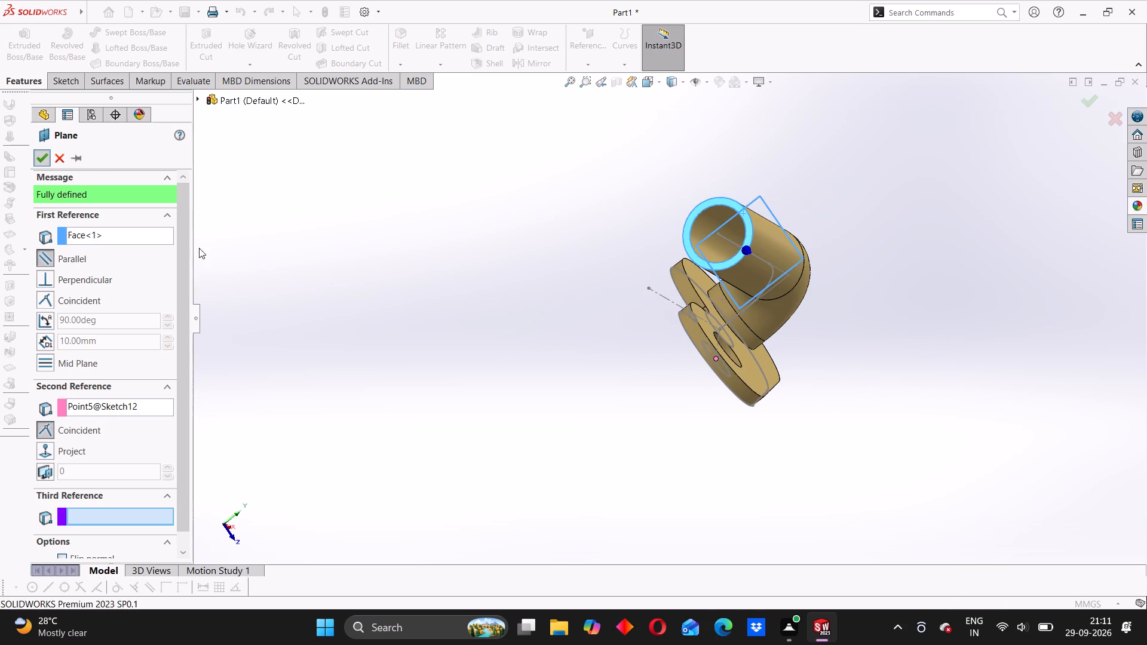
Start a sketch on the new plane and draw a vertical 25 mm line from the pipe's centre up to its outer edge.
scroll(680, 309, "up", 3)
middle_click_drag(726, 304, 716, 311)
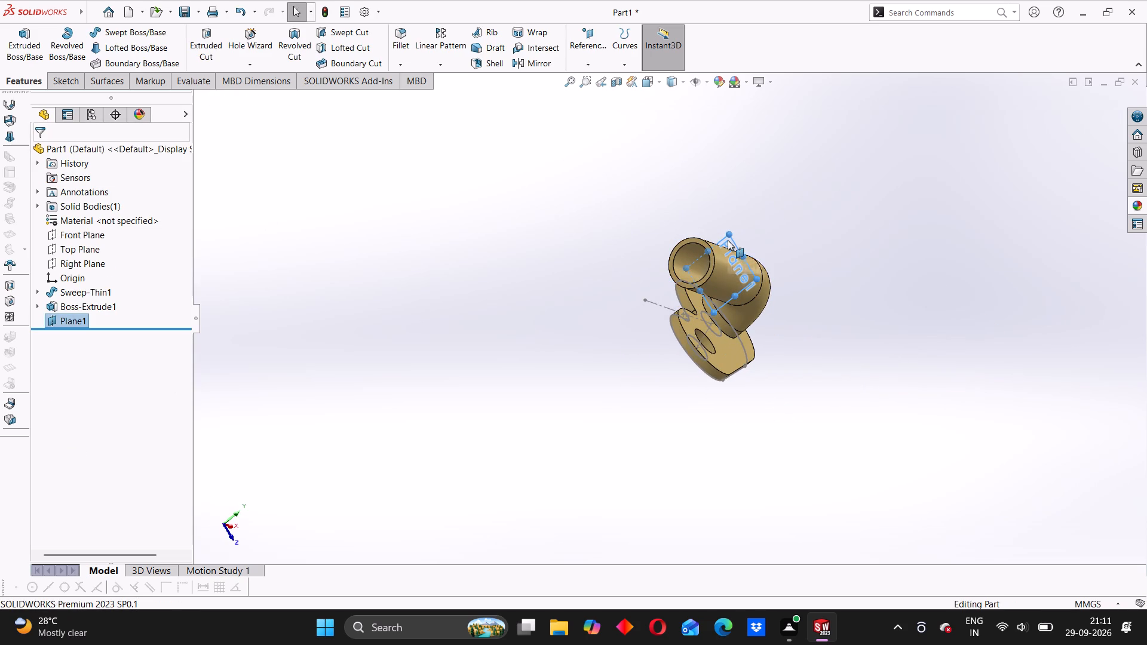
left_click(728, 240)
left_click(783, 205)
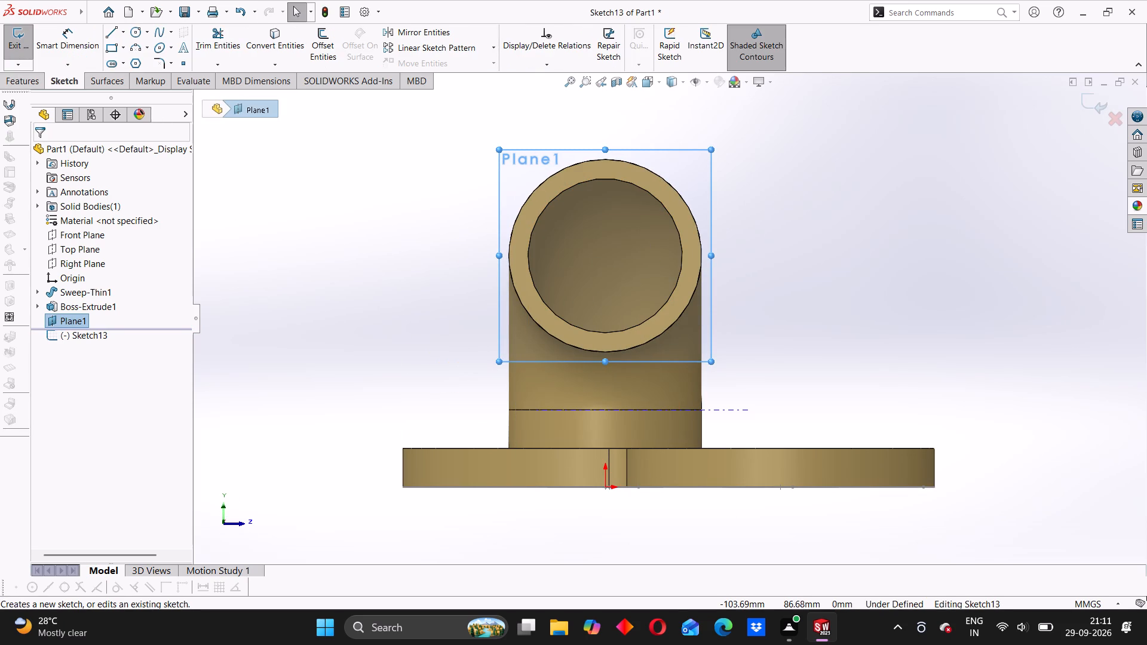
left_click(125, 34)
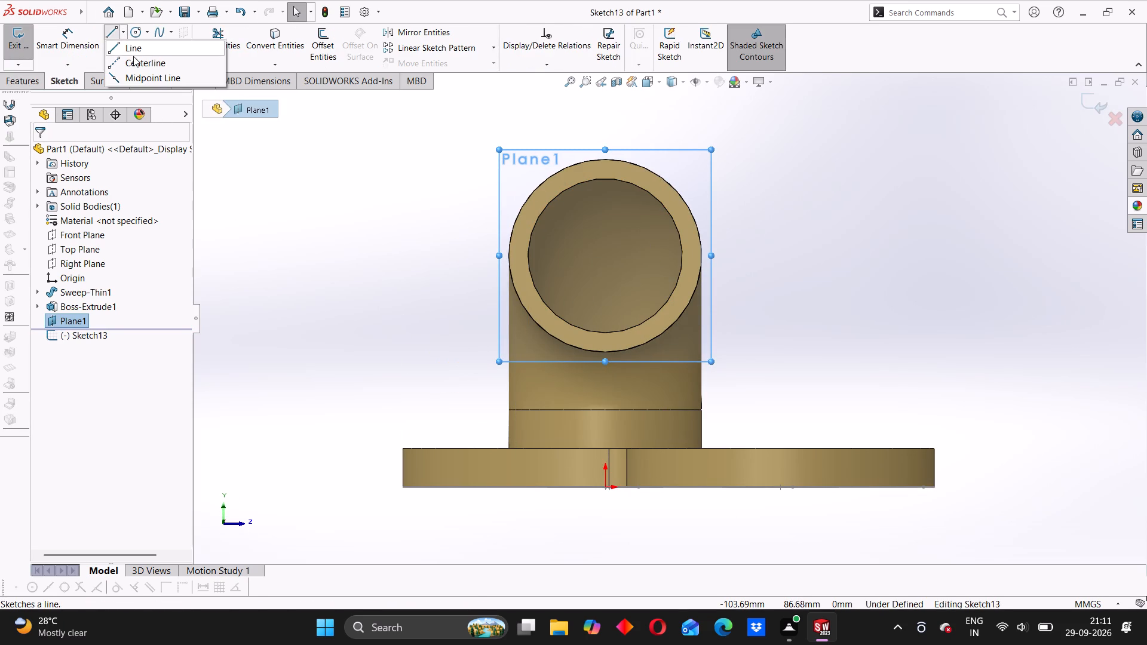
left_click(148, 66)
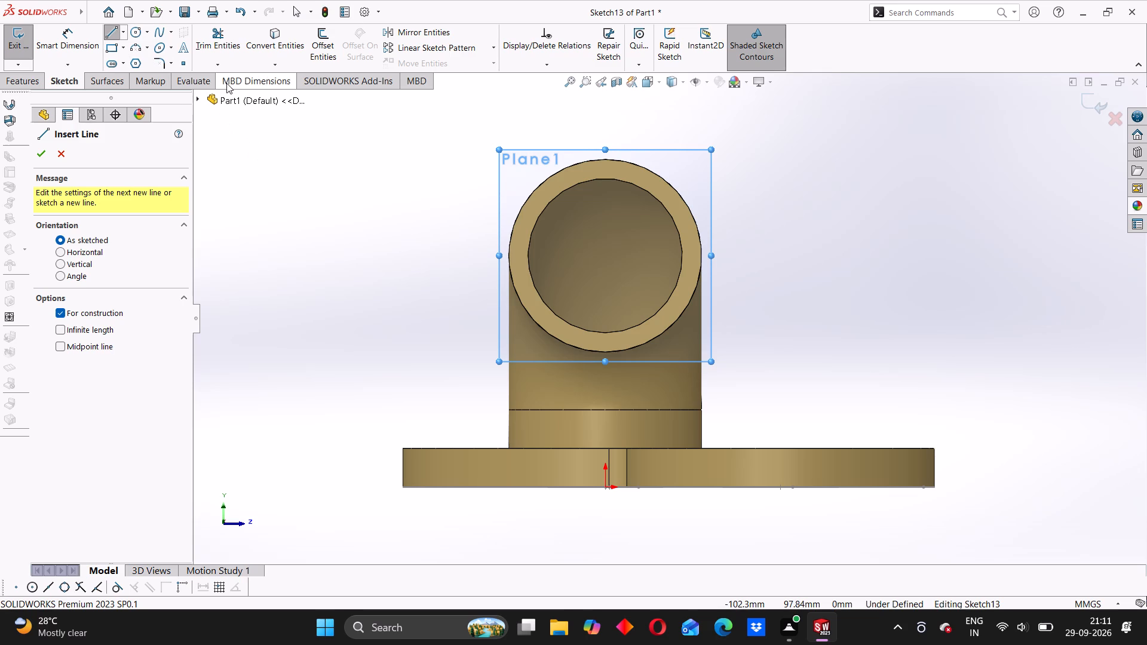
left_click(351, 176)
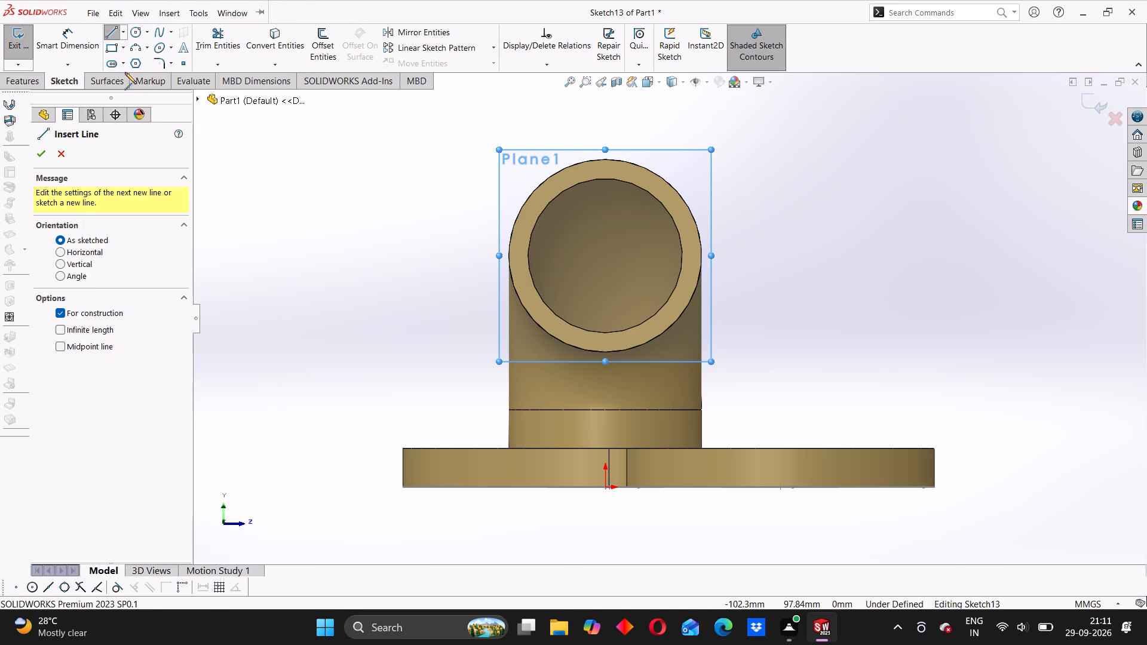
left_click(125, 33)
left_click(145, 47)
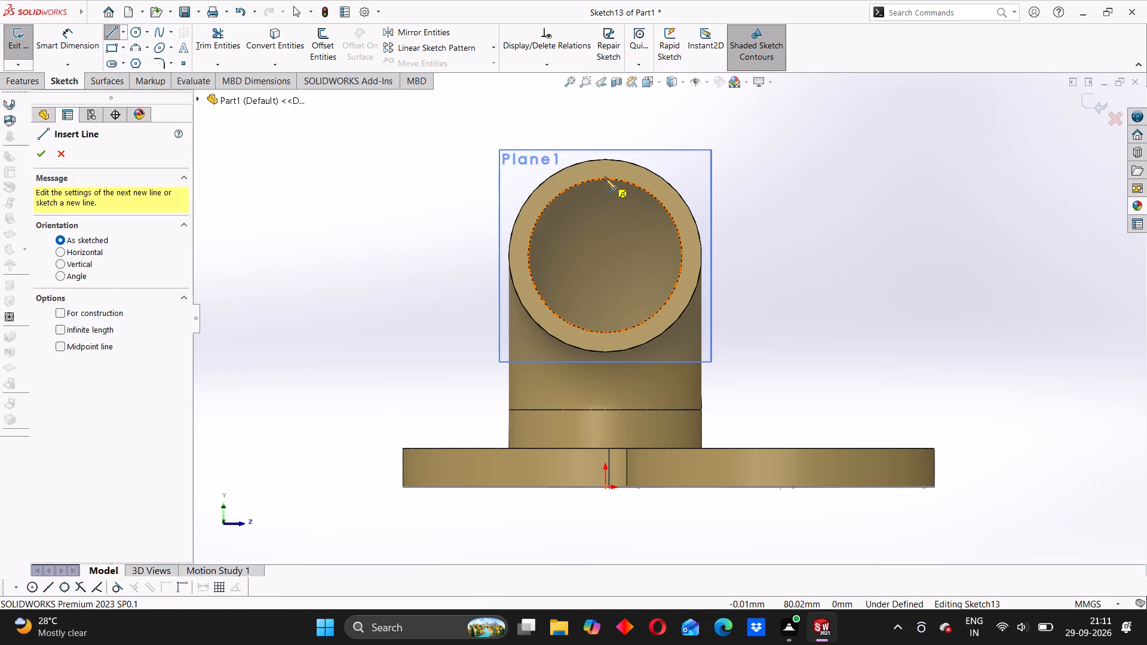
left_click(606, 255)
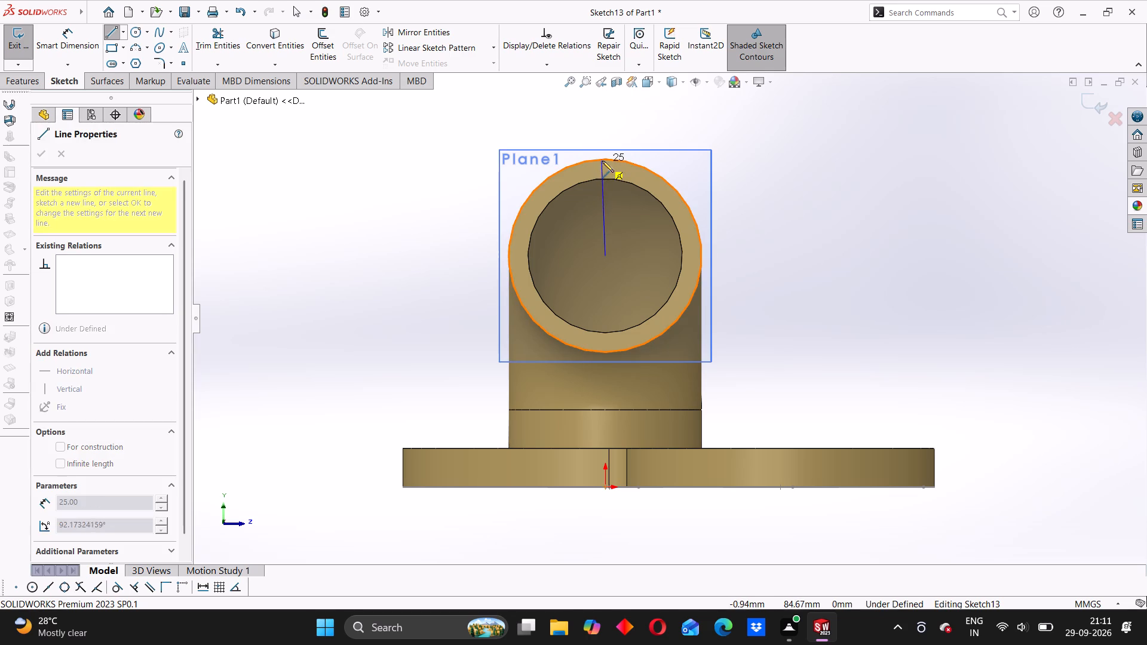
left_click(606, 159)
right_click(339, 204)
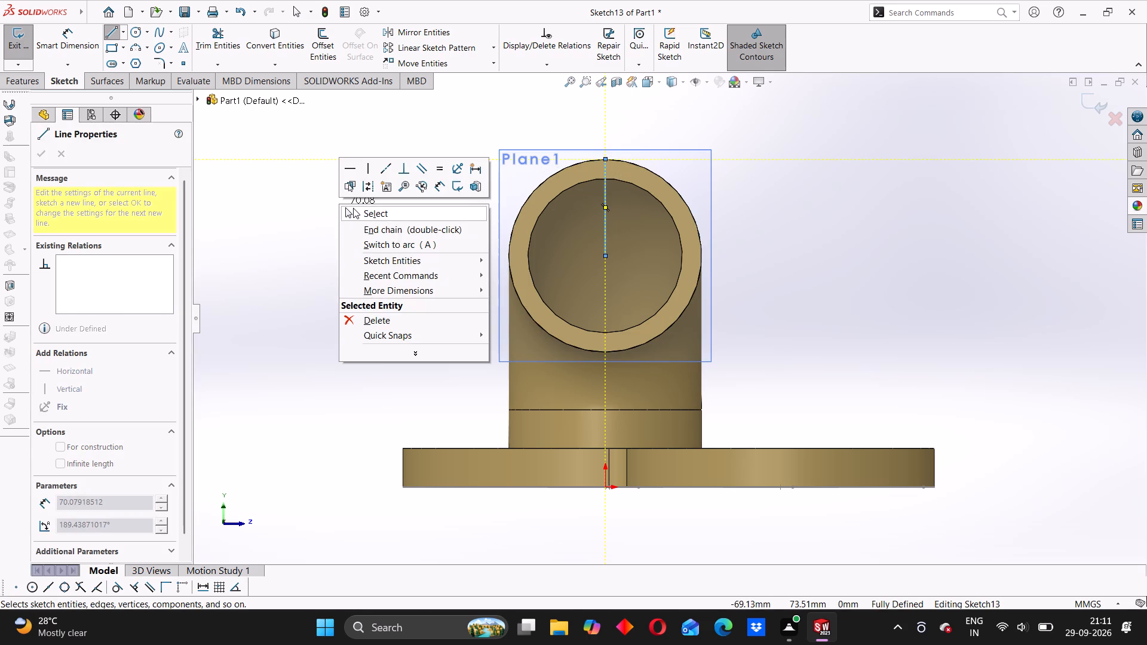
left_click(357, 208)
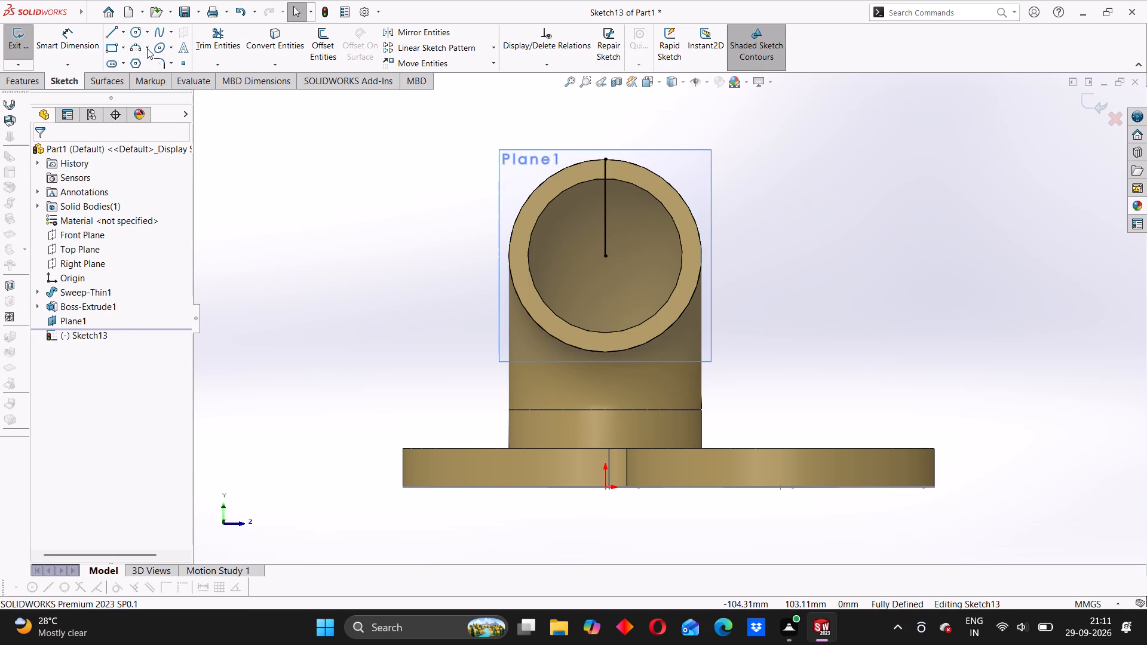
Sketch a three-point semicircular arc of about 29 mm radius from the line's upper end toward the flange's free-hole side.
left_click(133, 48)
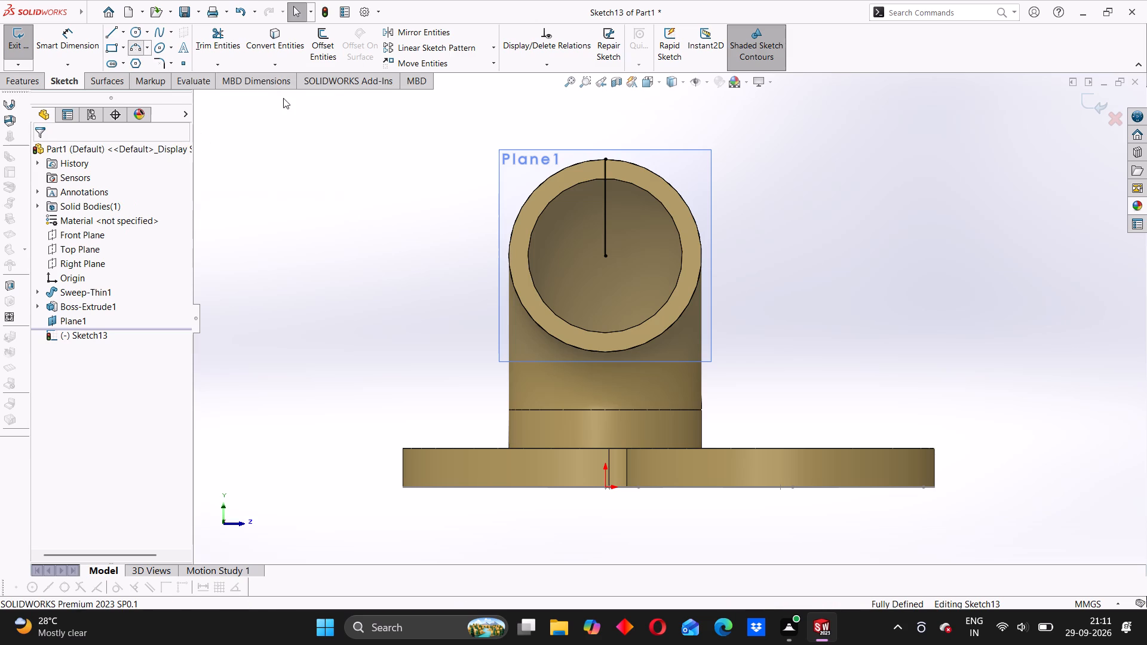
left_click(605, 158)
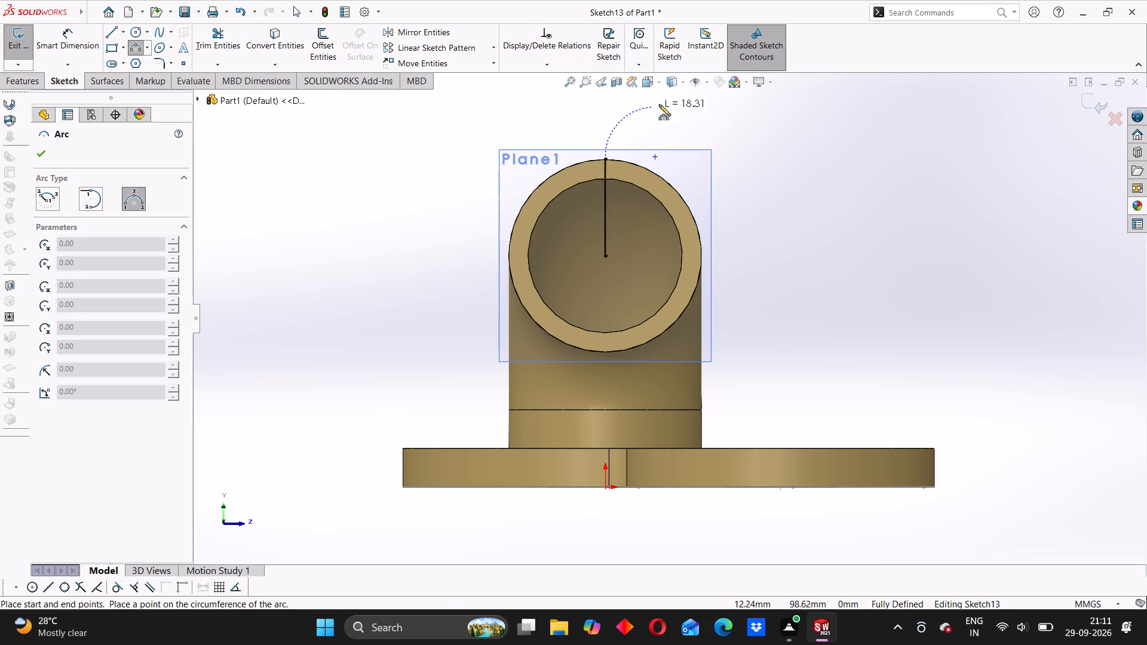
scroll(739, 128, "up", 3)
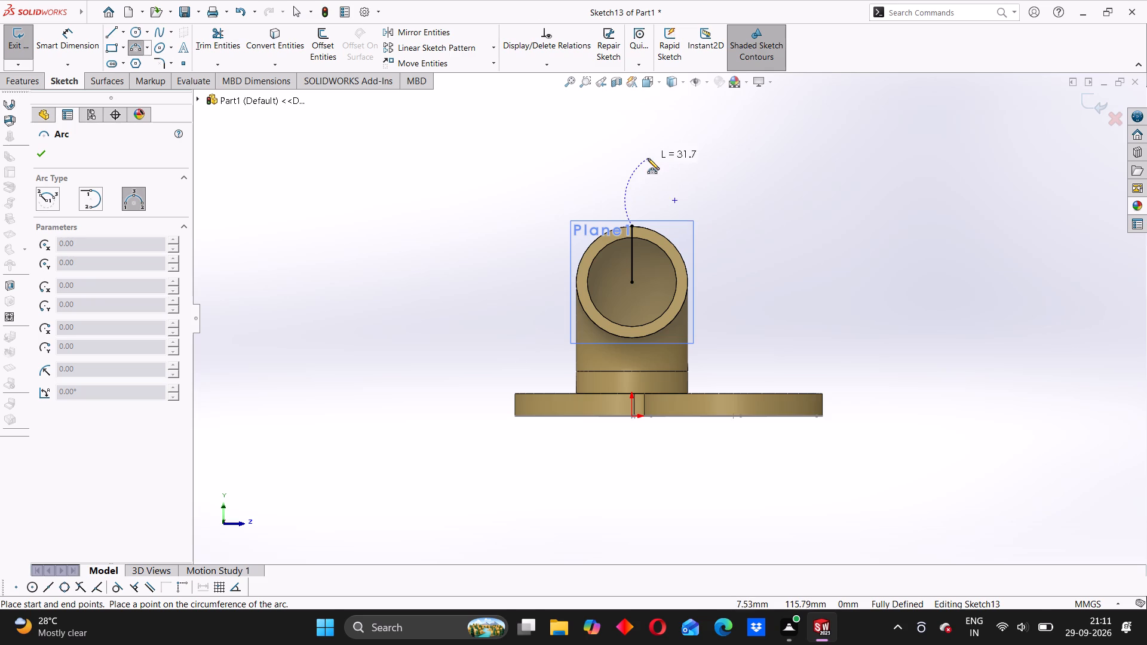
scroll(645, 159, "up", 3)
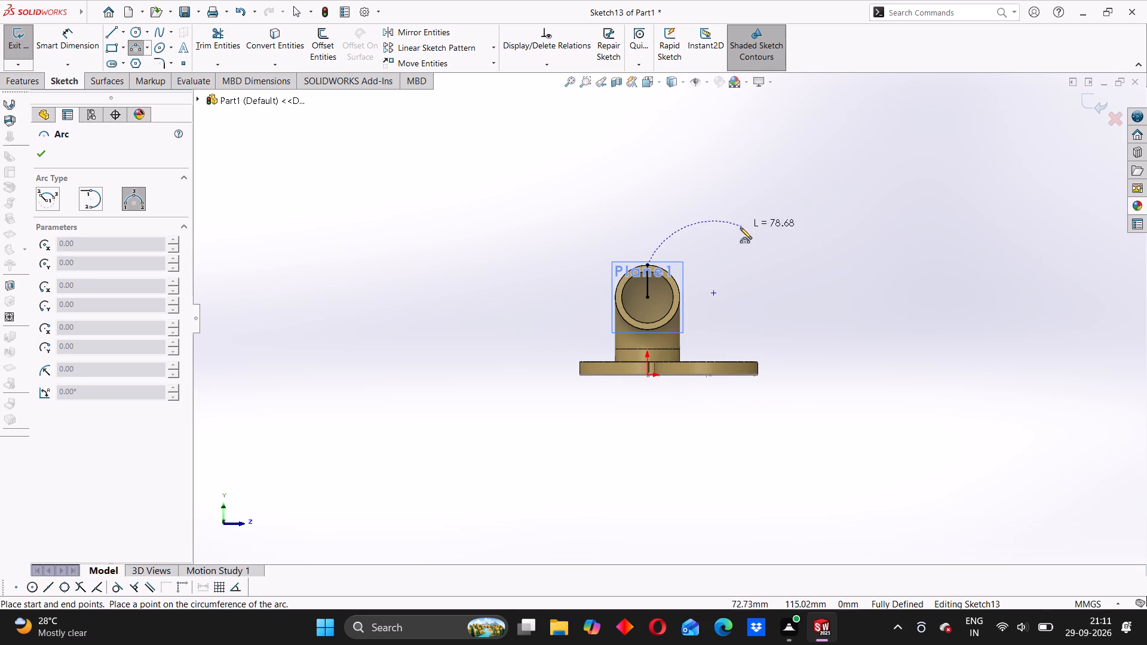
left_click(722, 264)
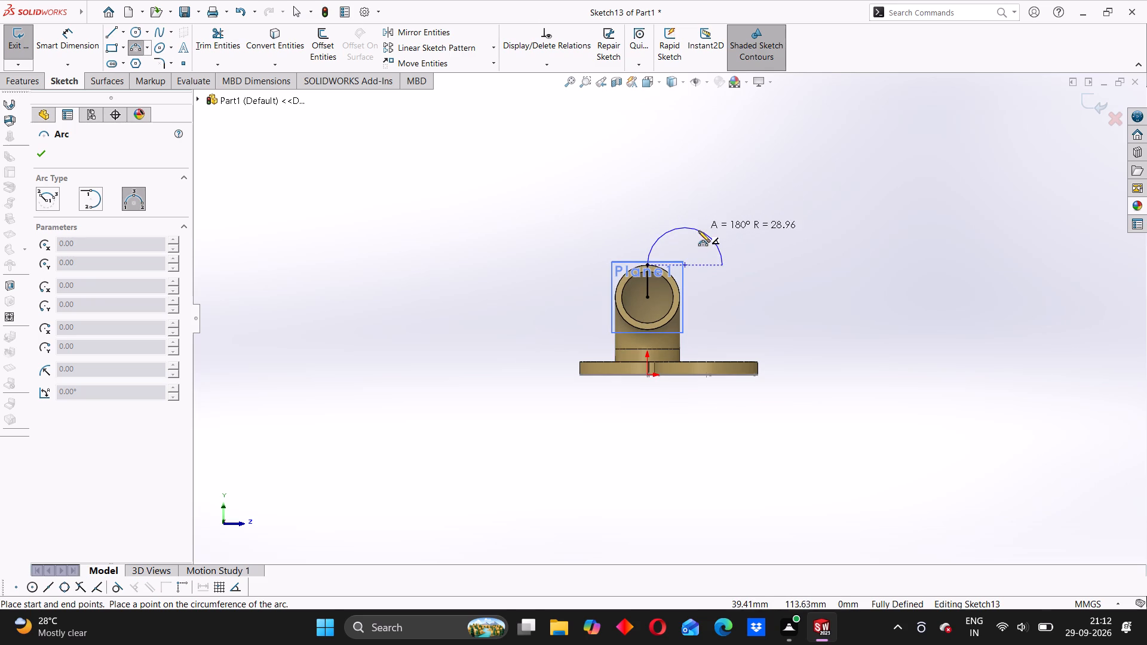
left_click(698, 232)
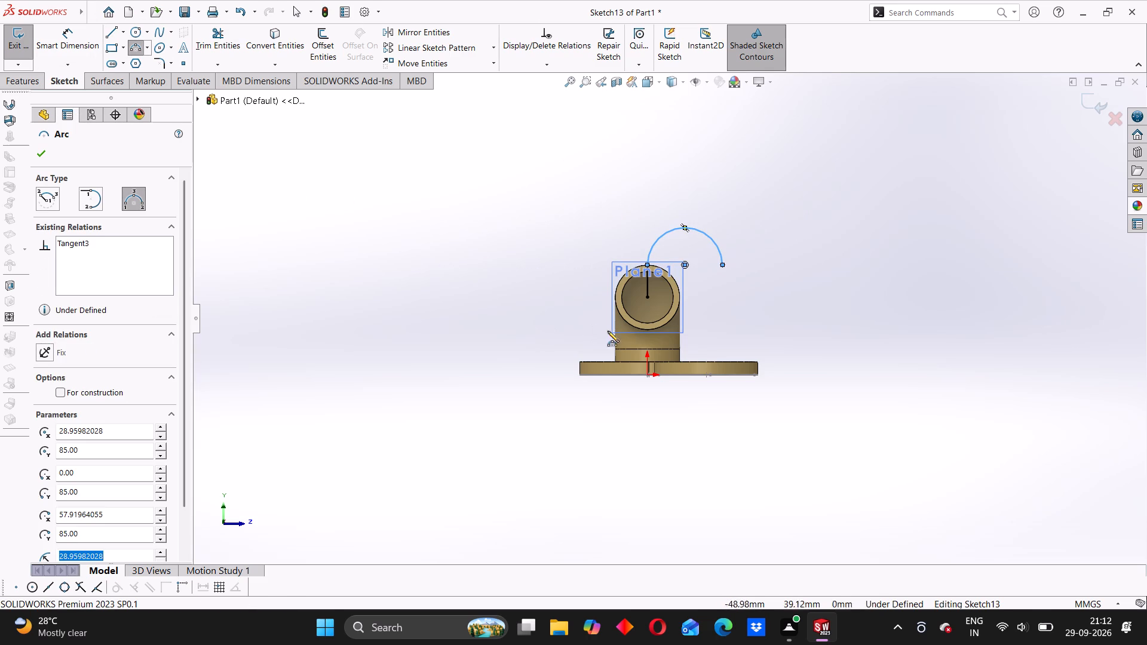
Draw a line about 86 mm long from the arc's free end down to the centre point of the flange's free hole.
scroll(655, 342, "up", 2)
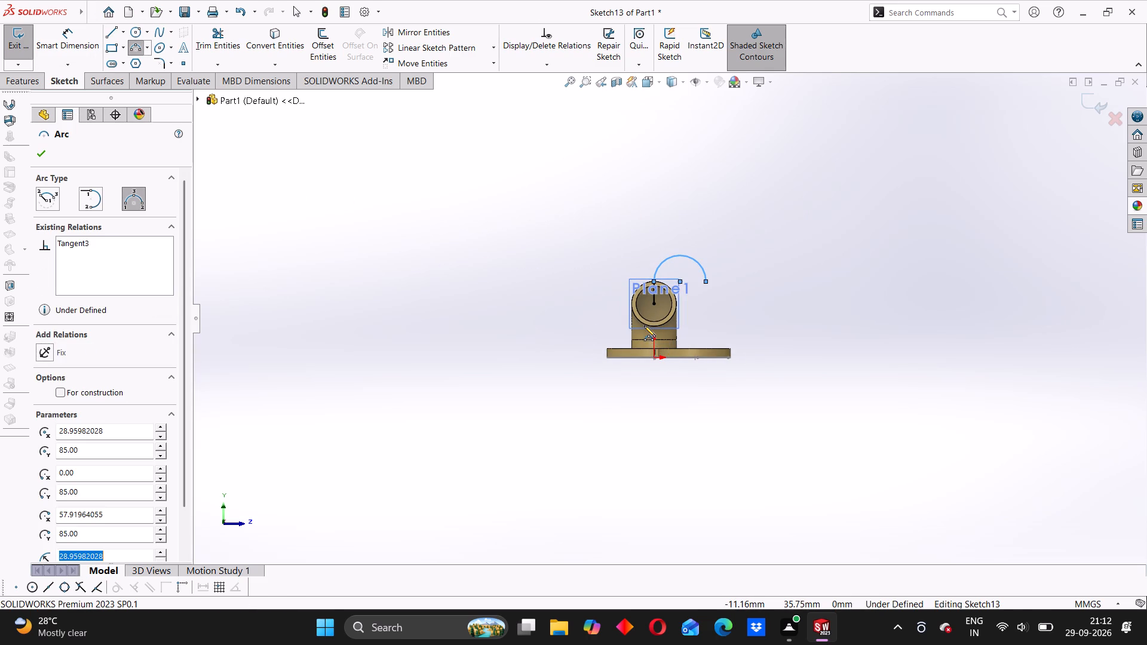
scroll(644, 326, "up", 3)
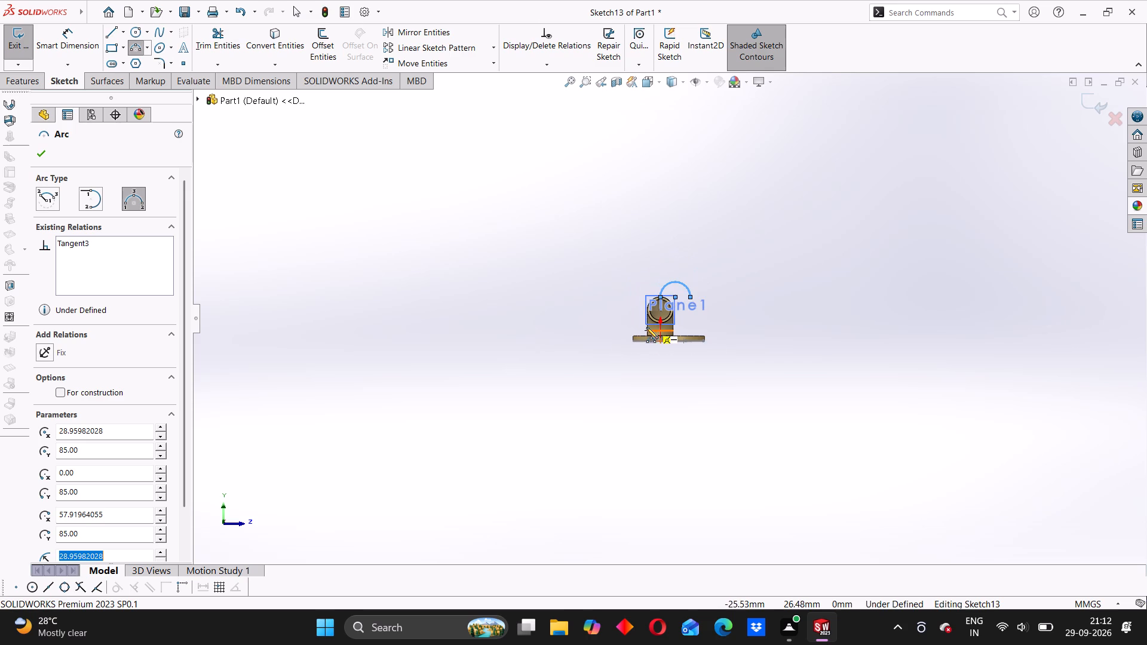
scroll(652, 309, "down", 4)
middle_click_drag(736, 346, 707, 365)
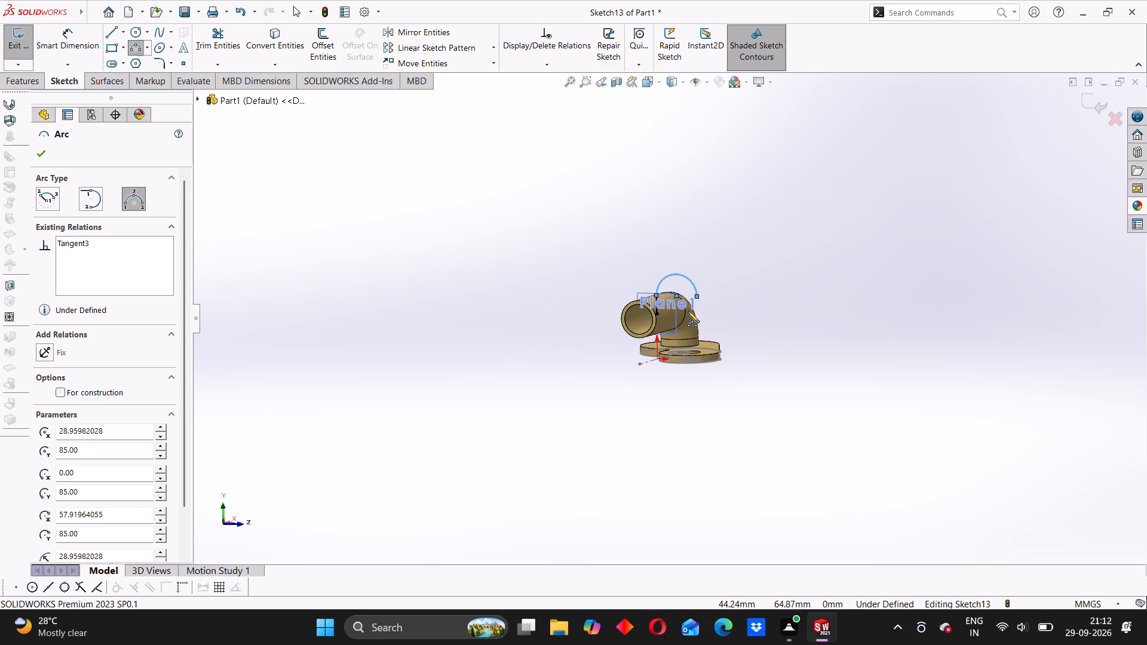
middle_click_drag(682, 327, 697, 334)
scroll(707, 312, "down", 4)
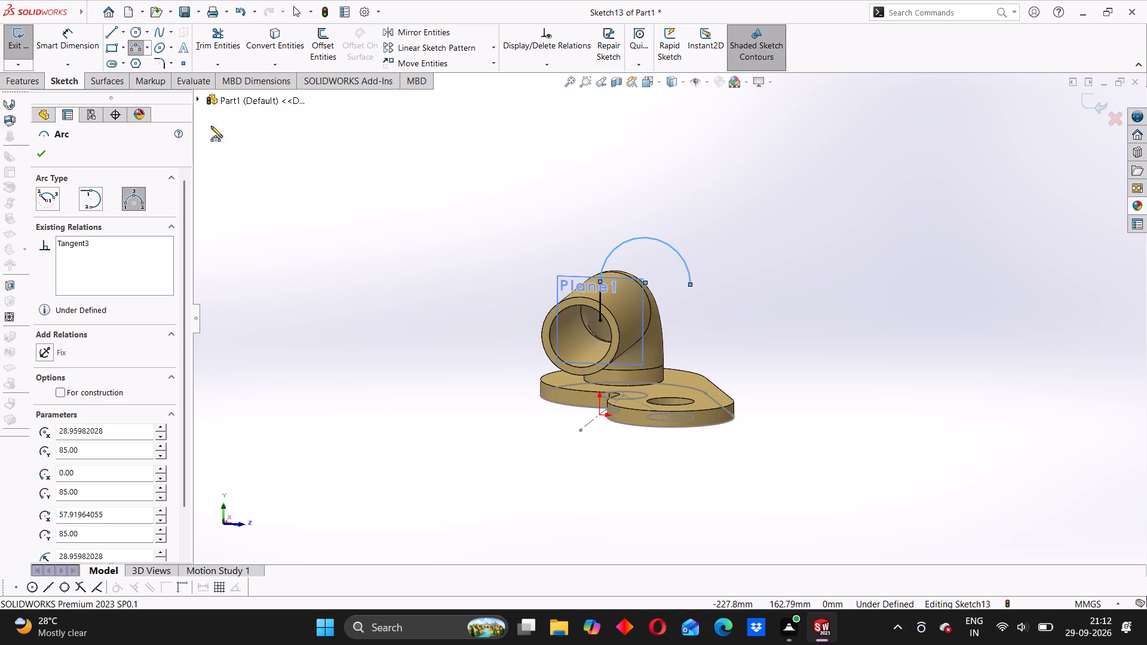
left_click(110, 39)
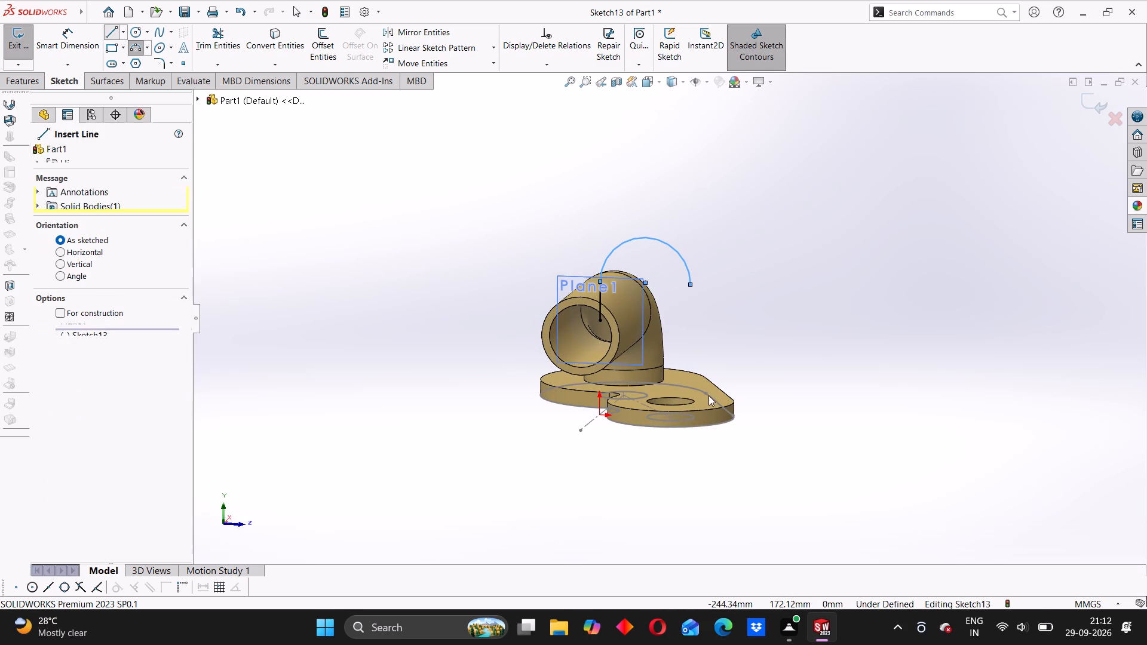
scroll(710, 395, "down", 4)
middle_click_drag(661, 394, 655, 457)
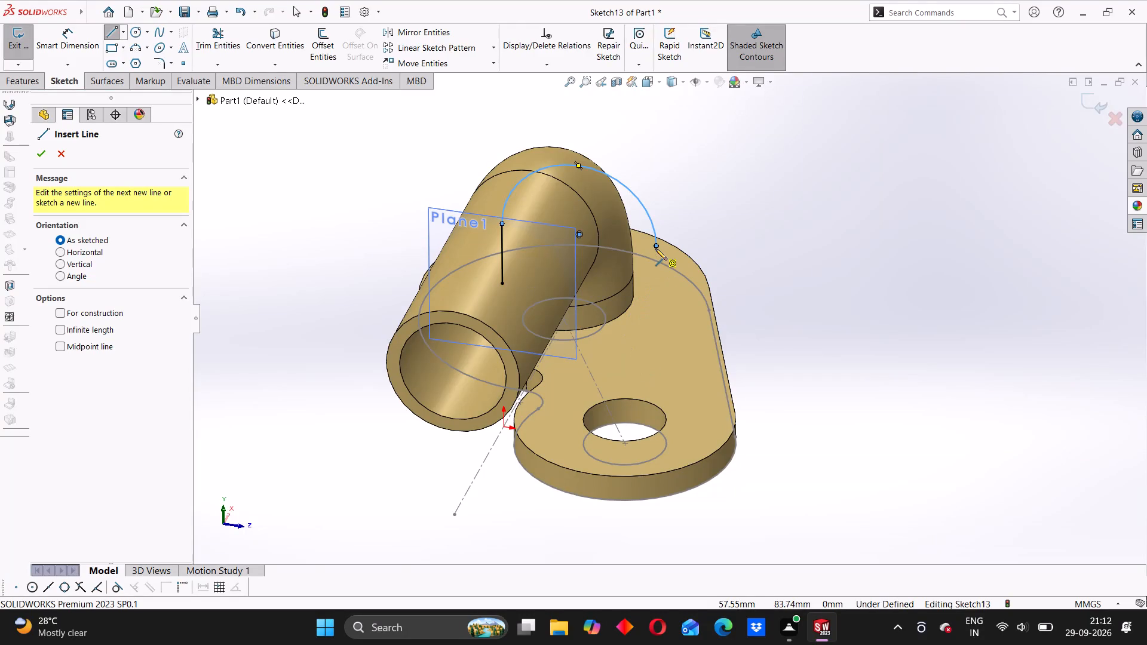
left_click(655, 248)
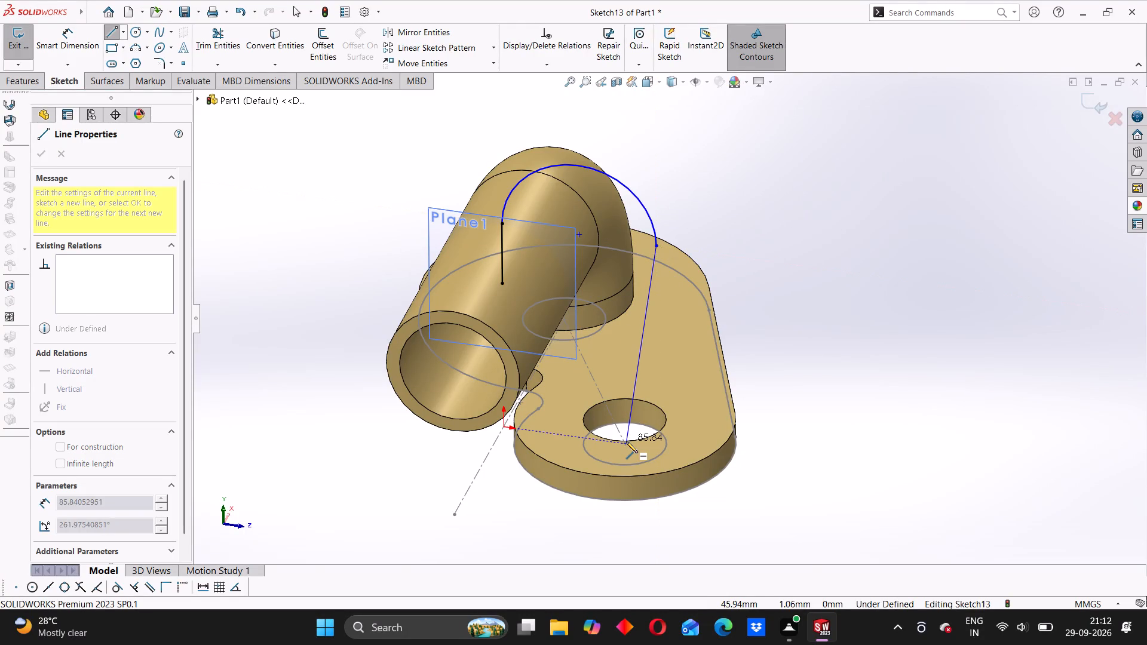
middle_click_drag(625, 446, 619, 474)
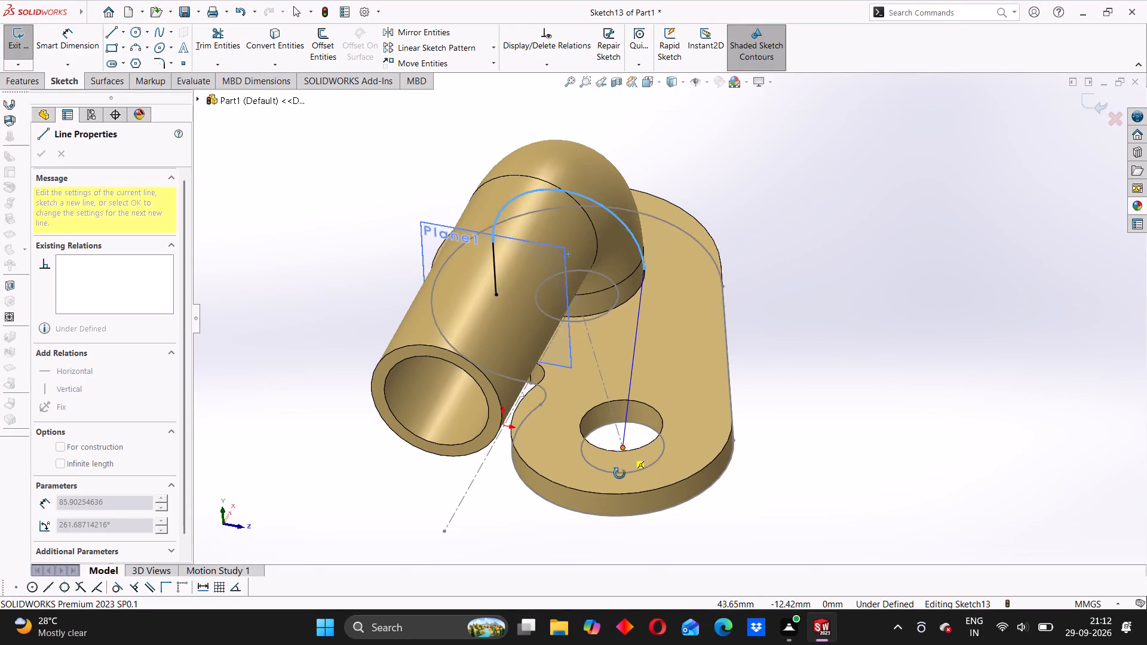
middle_click_drag(619, 474, 619, 477)
left_click(623, 447)
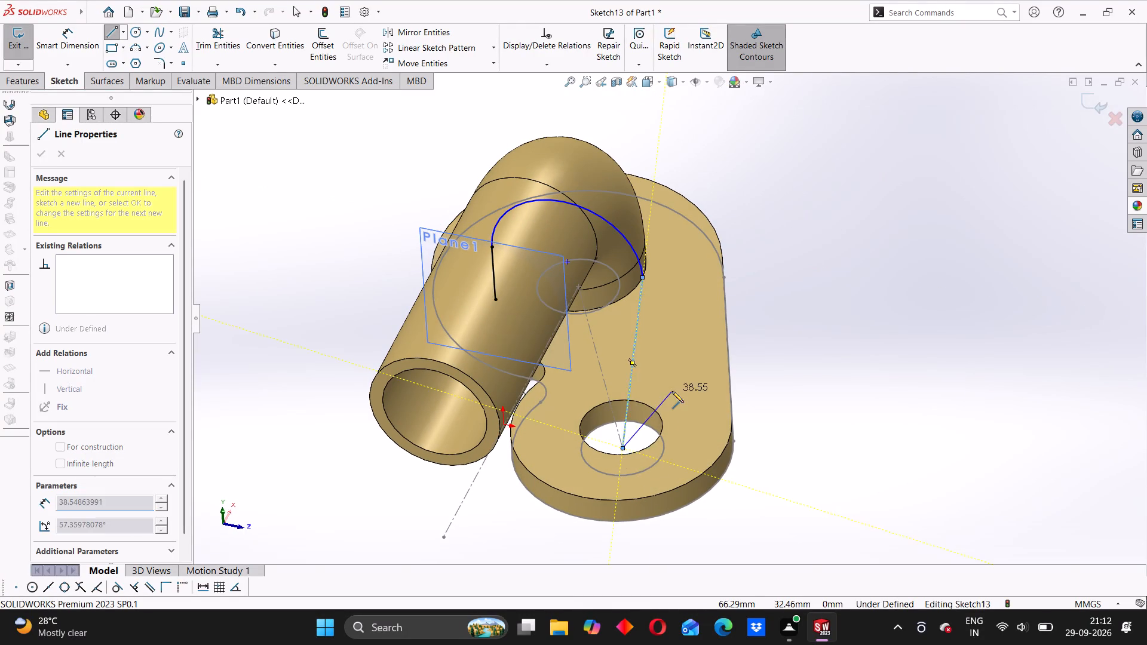
scroll(672, 391, "up", 3)
middle_click_drag(653, 424, 660, 345)
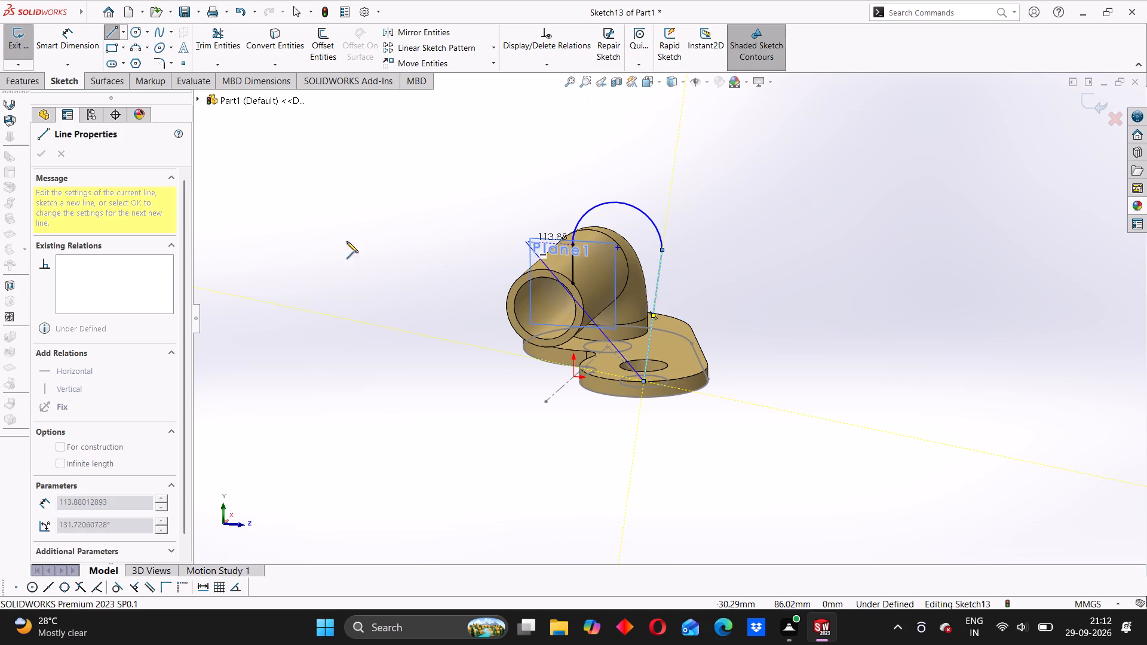
right_click(269, 206)
left_click(283, 214)
Examine how the sketched path runs from the pipe over to the flange's free hole.
scroll(542, 335, "up", 2)
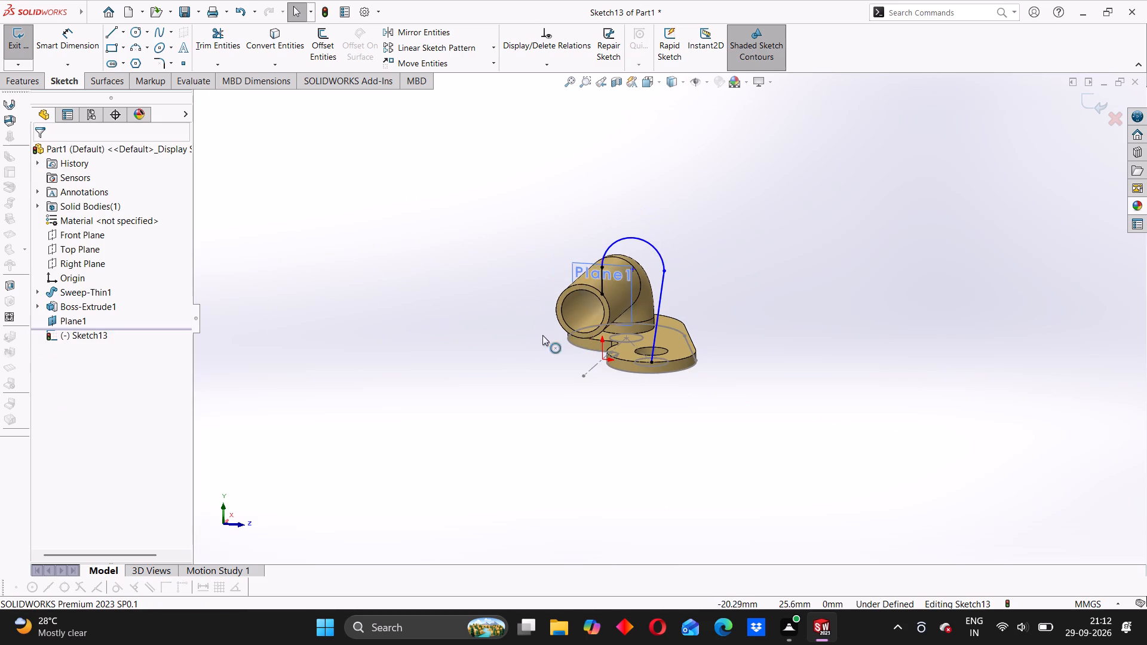
middle_click_drag(560, 342, 569, 352)
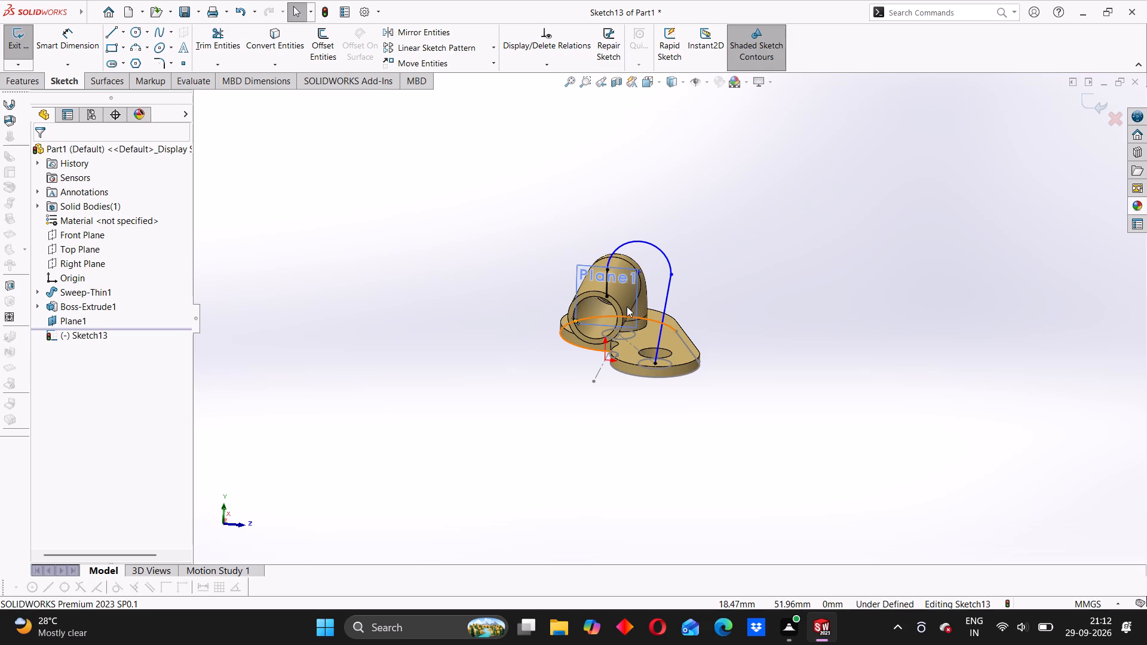
scroll(648, 306, "down", 4)
scroll(576, 395, "up", 3)
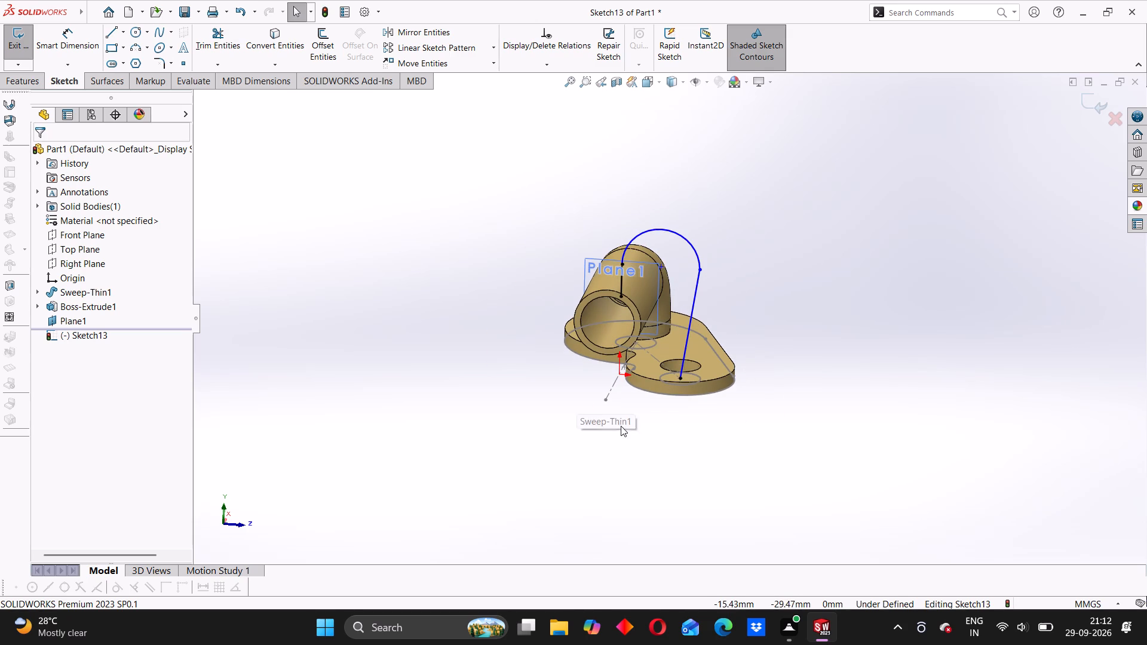
middle_click_drag(621, 427, 646, 418)
scroll(646, 364, "down", 3)
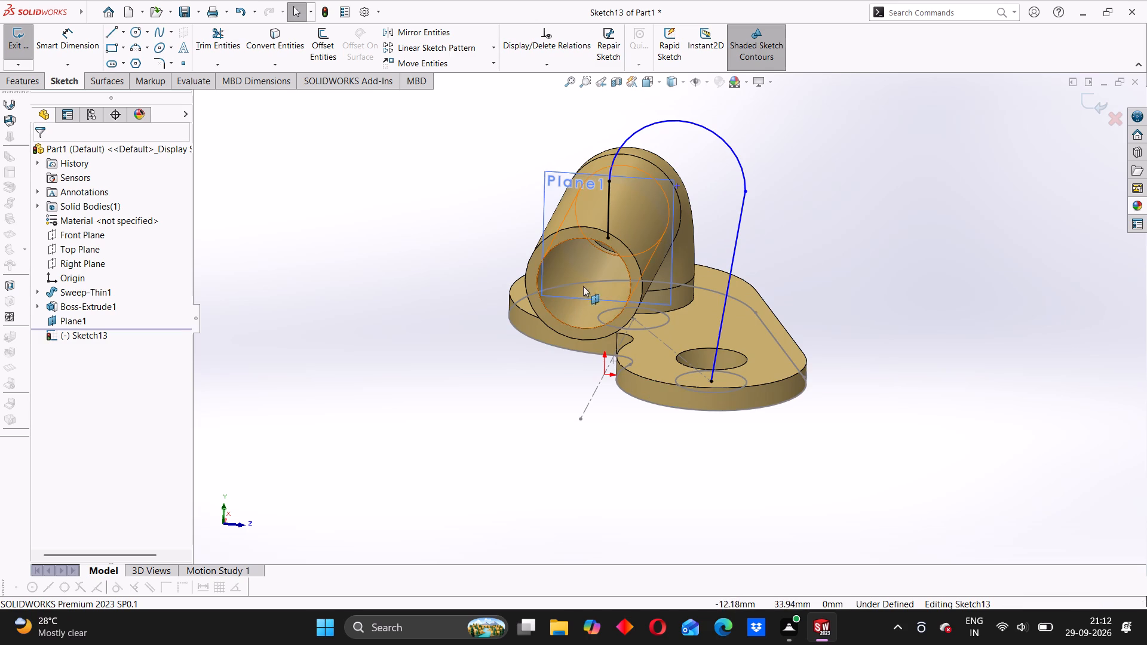
Add a vertical relation to the line running from the arc's free end to the flange hole's centre.
scroll(586, 283, "up", 3)
middle_click_drag(655, 325, 660, 282)
scroll(600, 247, "down", 2)
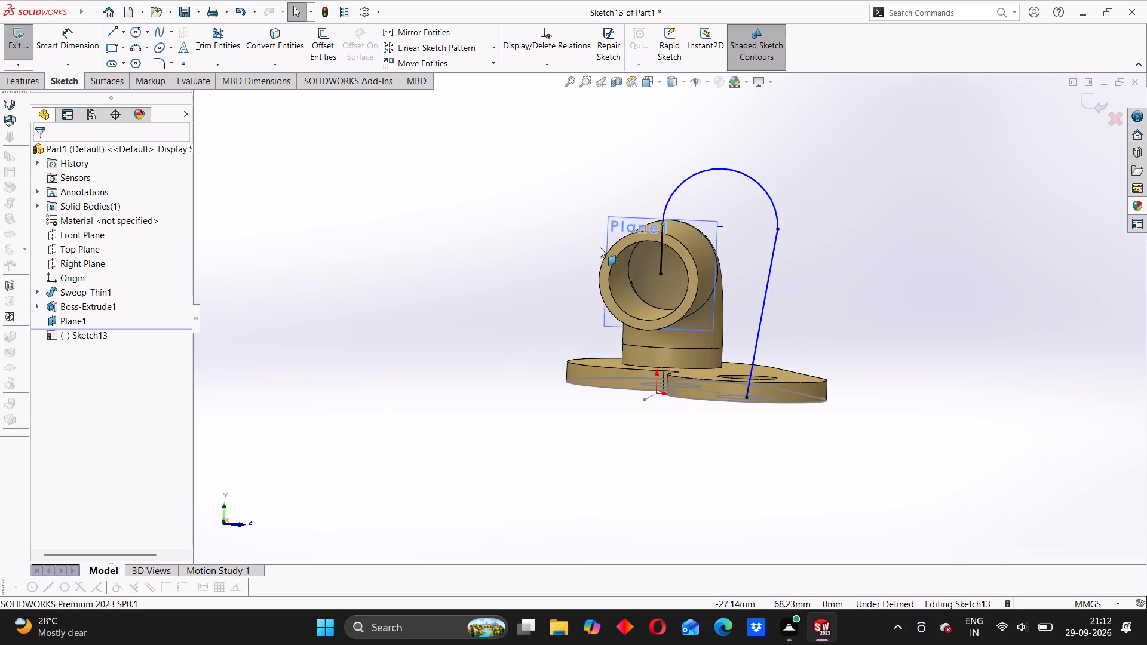
scroll(664, 217, "down", 2)
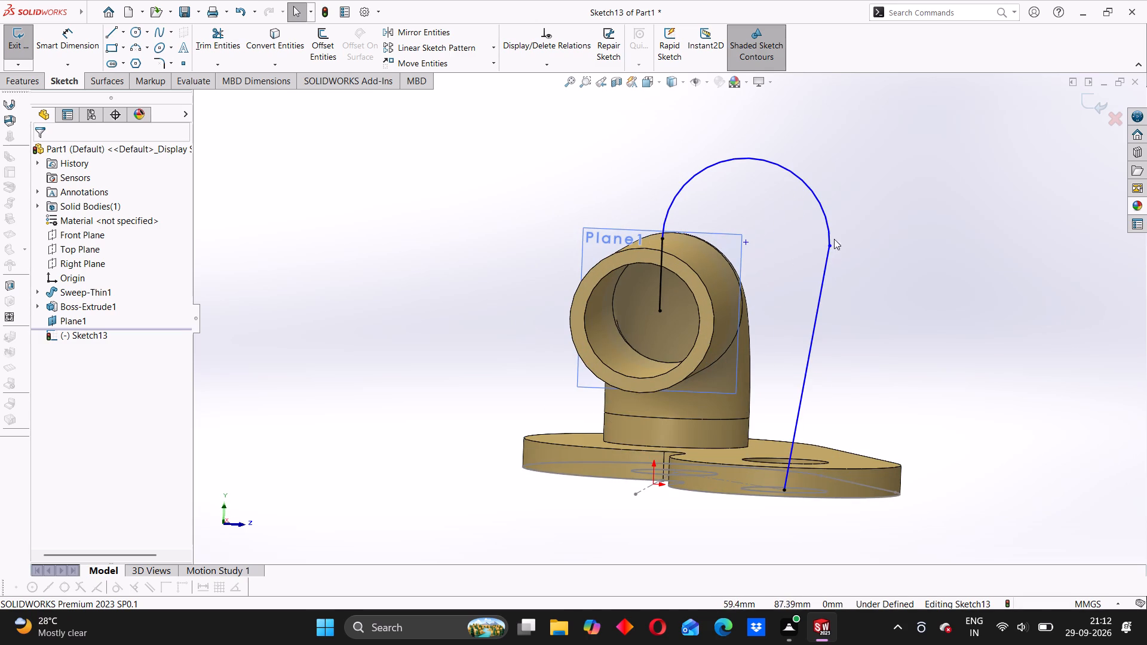
left_click(829, 247)
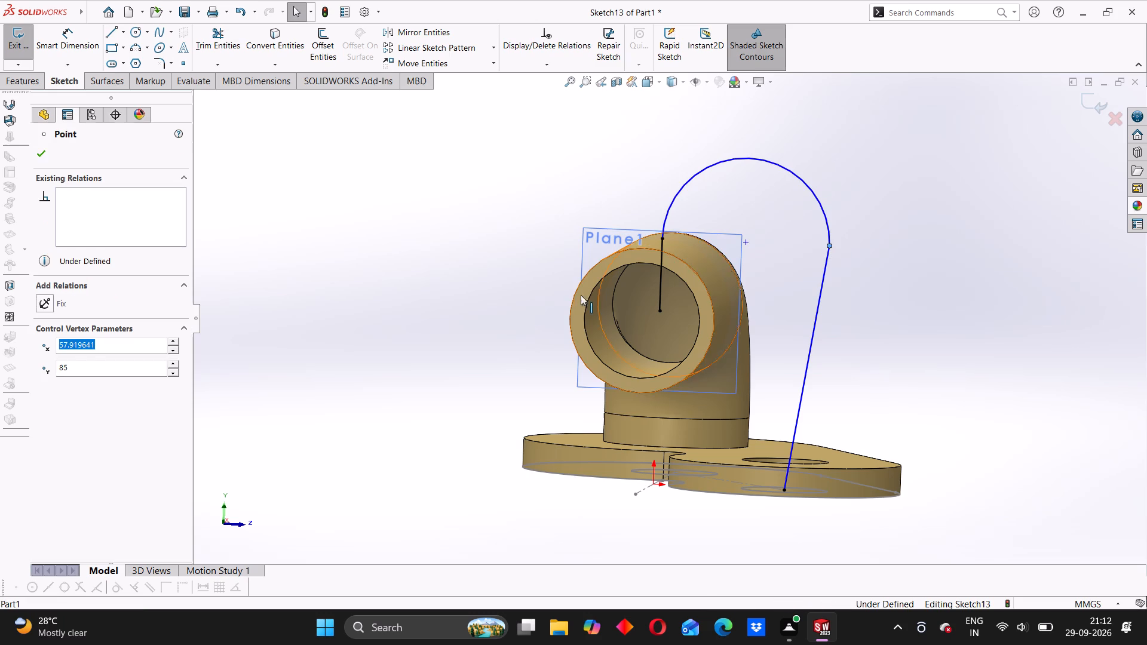
left_click(378, 291)
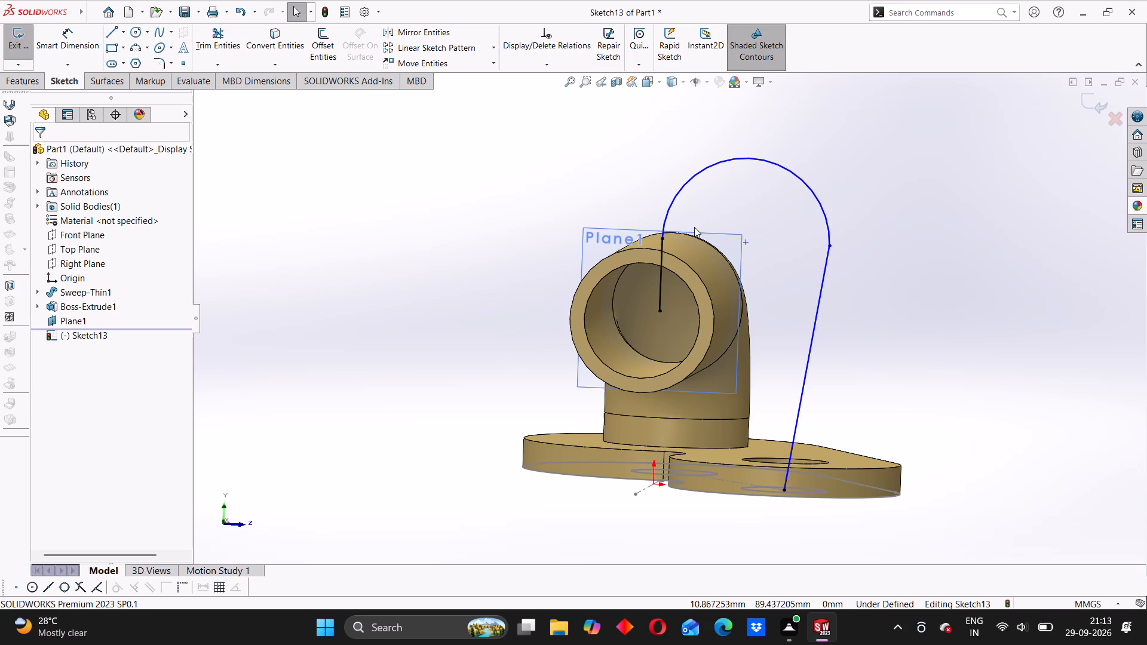
left_click(824, 280)
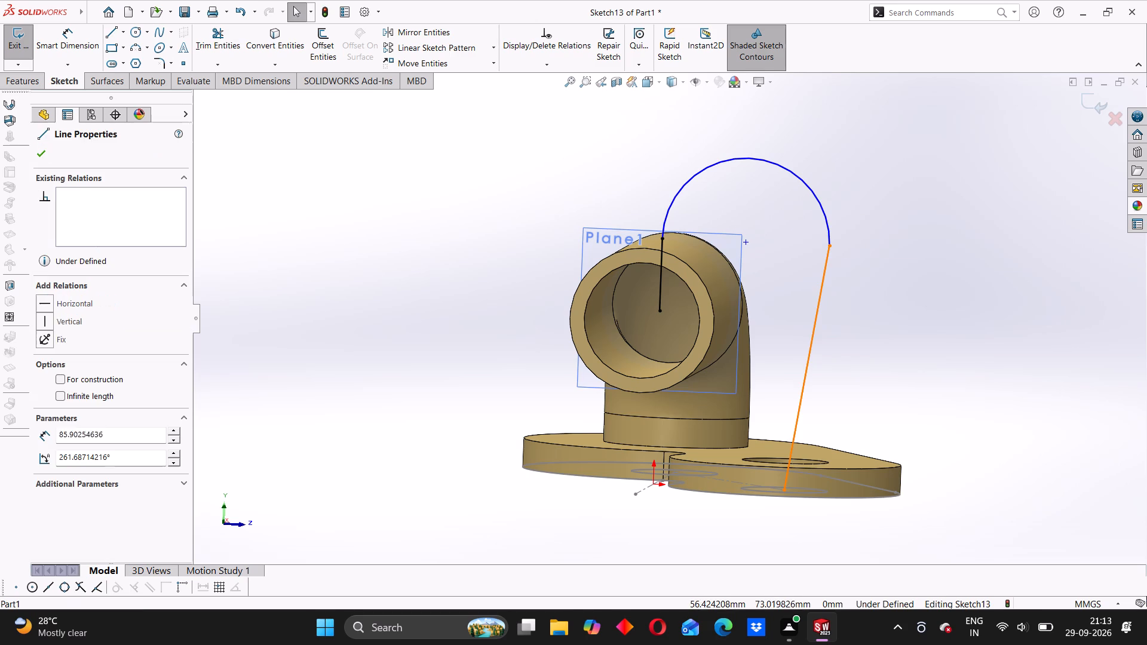
left_click(41, 324)
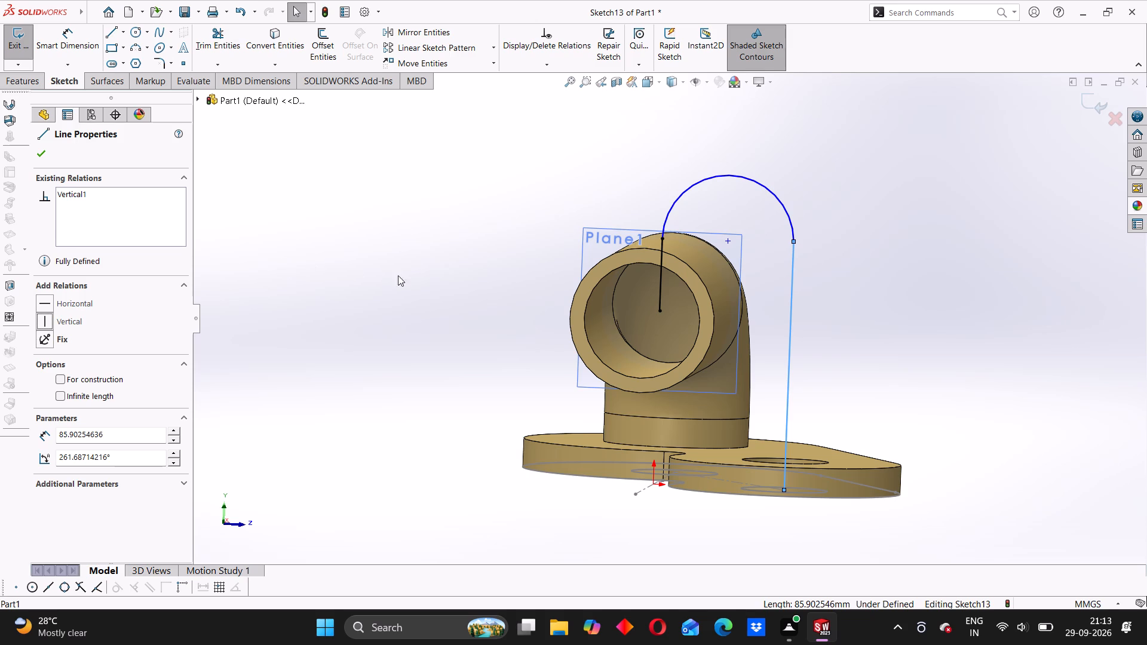
left_click(439, 257)
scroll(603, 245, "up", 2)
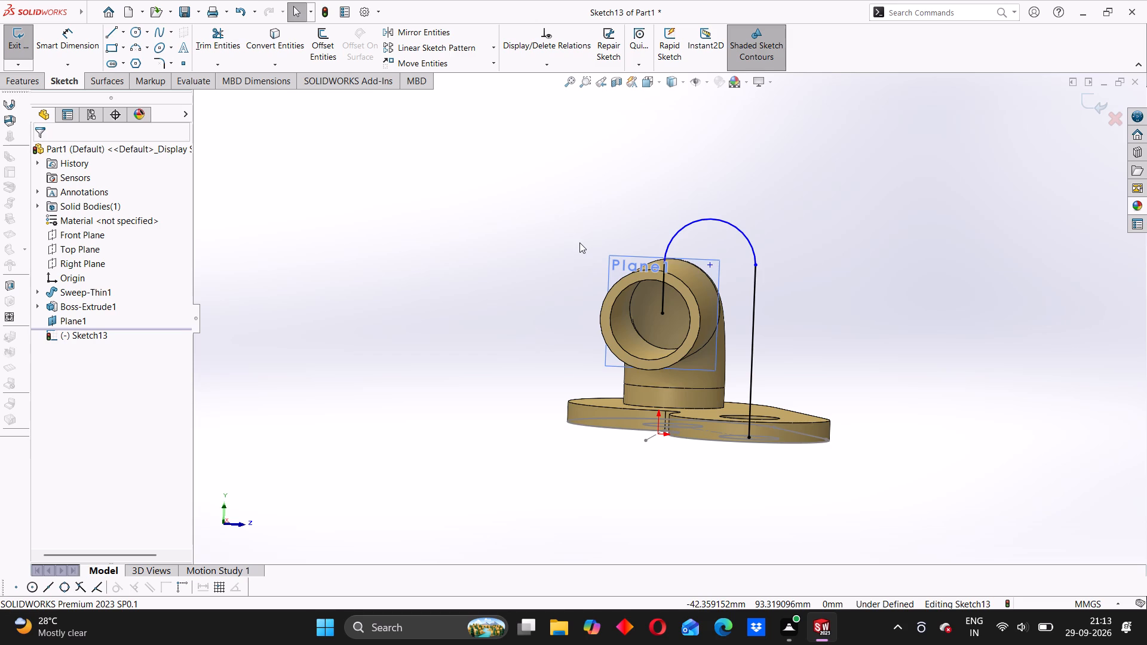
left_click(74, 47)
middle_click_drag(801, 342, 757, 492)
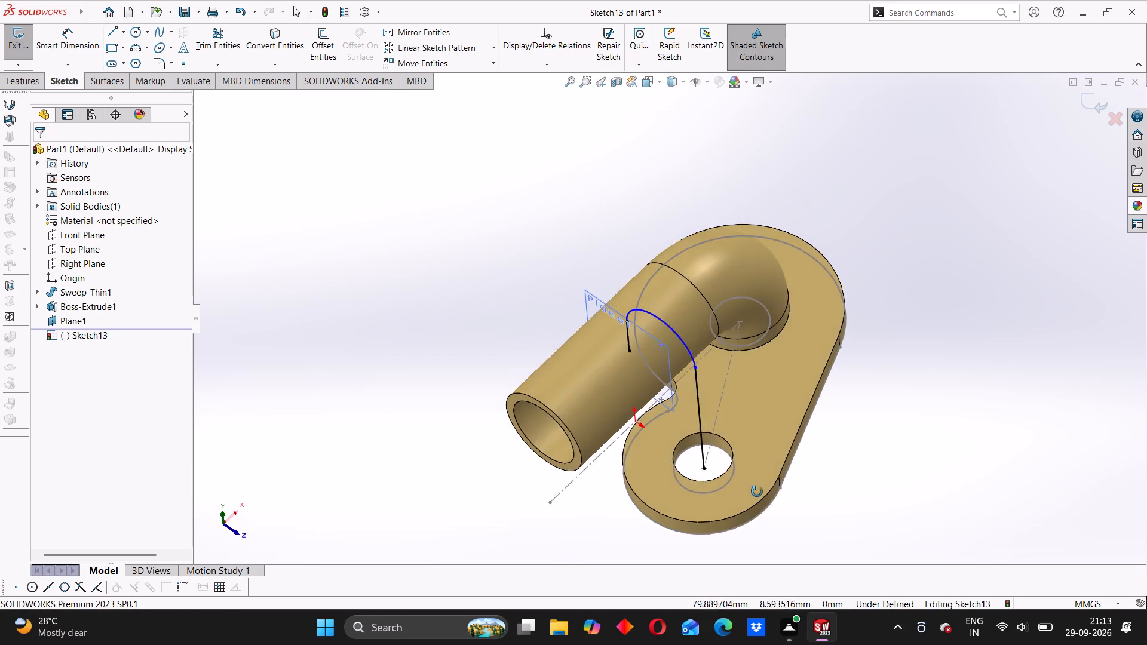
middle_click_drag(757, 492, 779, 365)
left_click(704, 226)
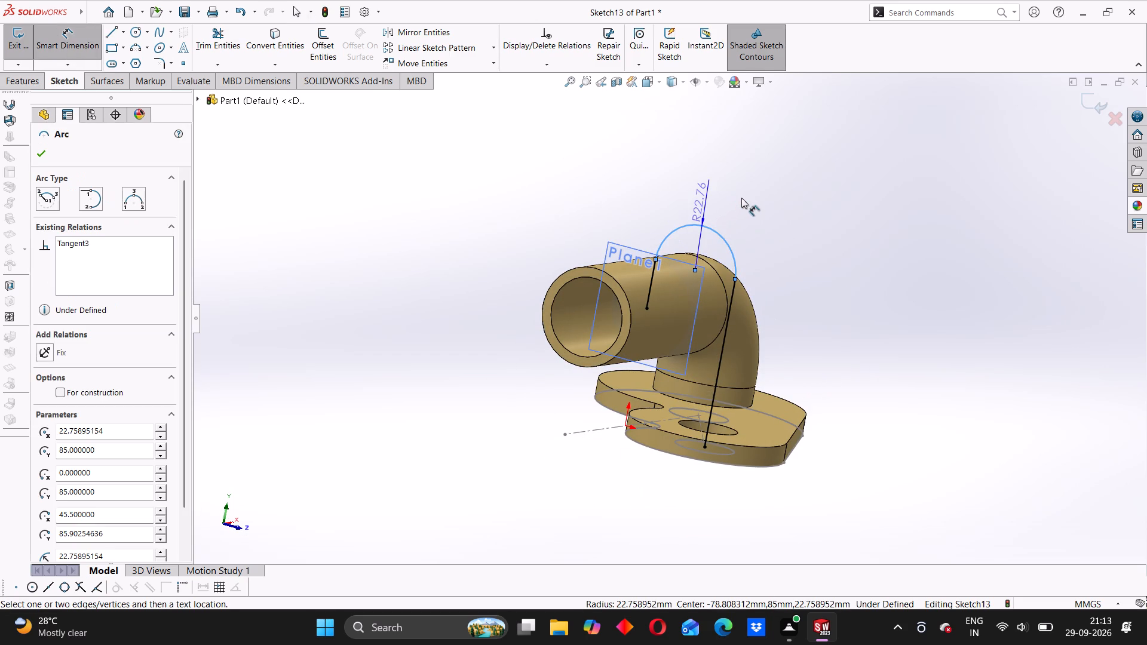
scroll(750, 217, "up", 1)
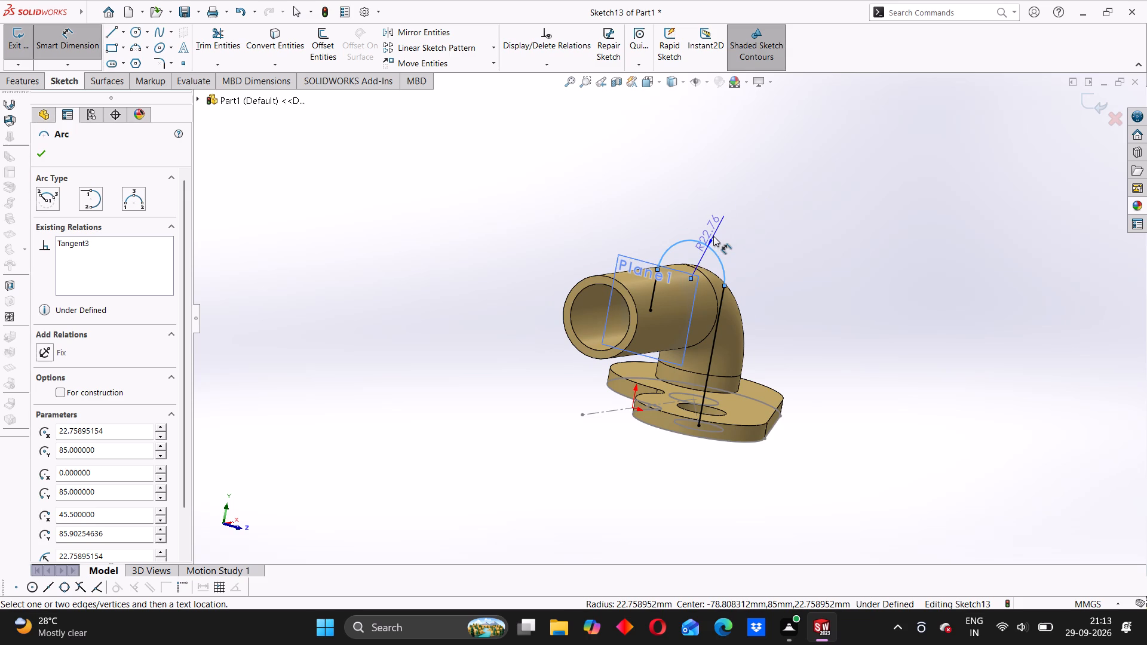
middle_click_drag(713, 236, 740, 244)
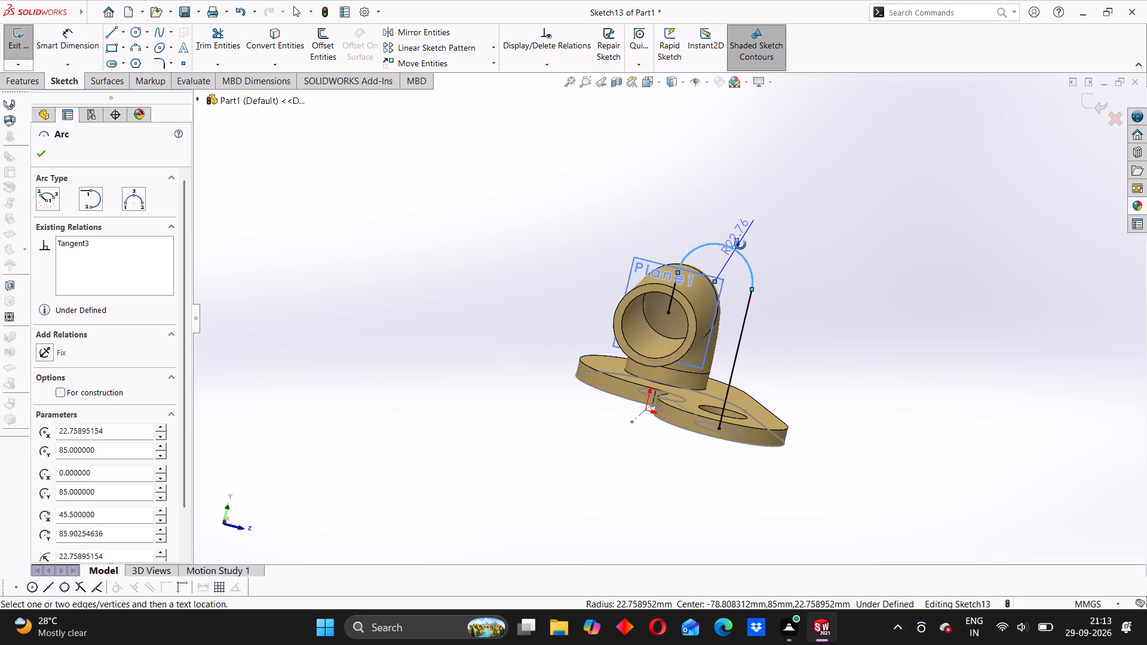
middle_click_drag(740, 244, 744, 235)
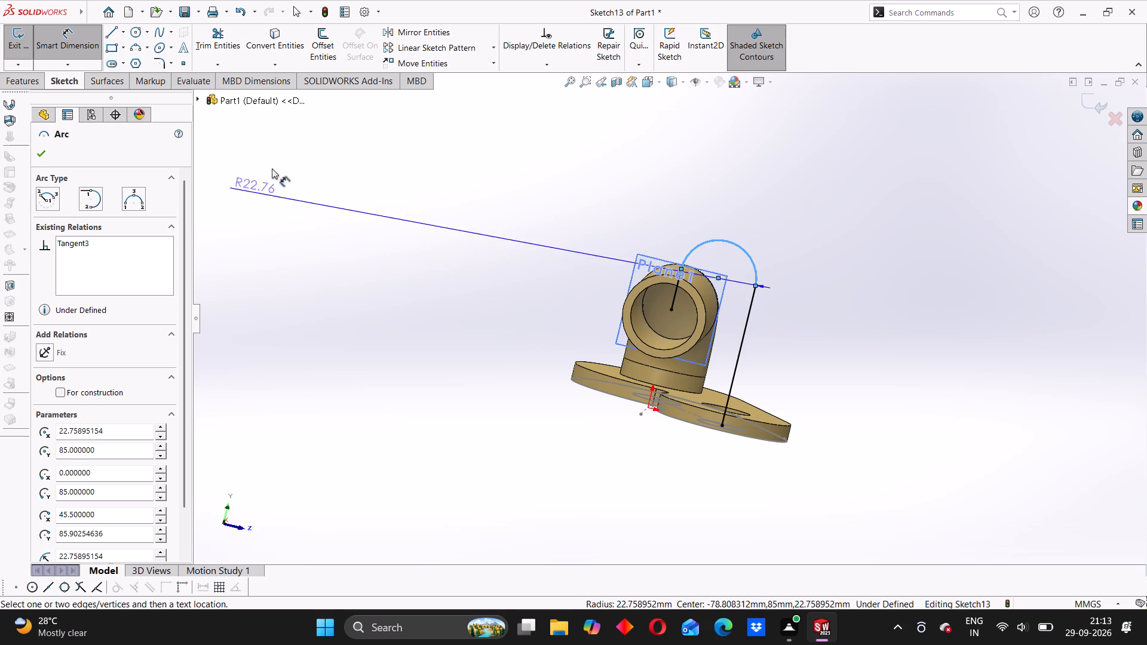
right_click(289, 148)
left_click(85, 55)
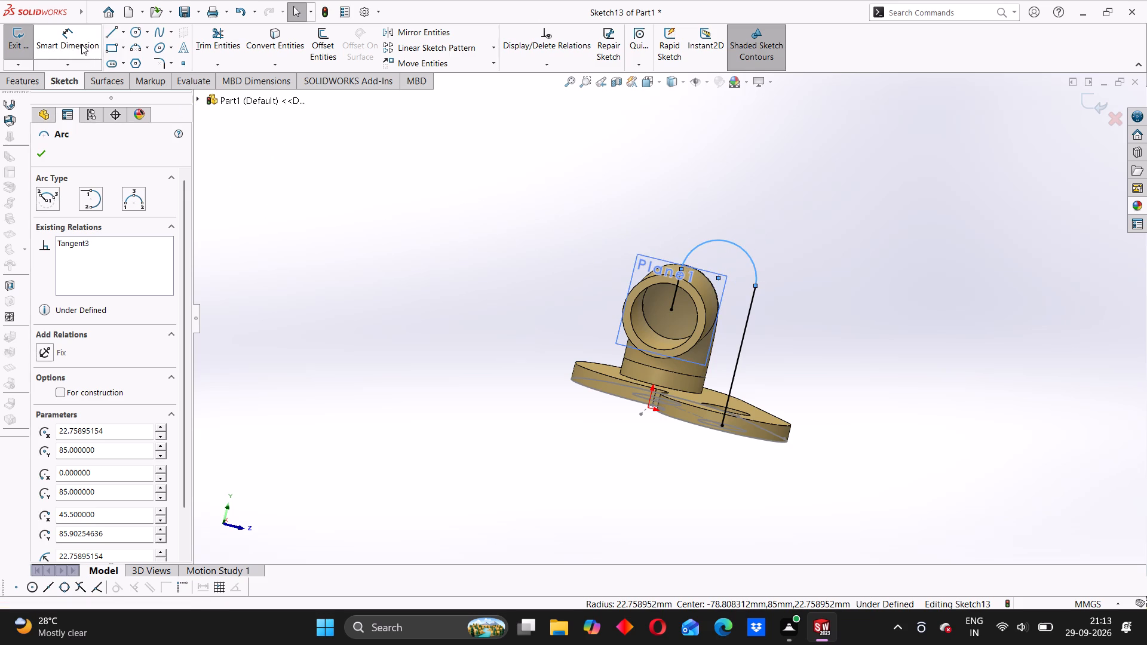
Dimension the vertical line above the flange's free hole to a length of 80 mm.
left_click(73, 43)
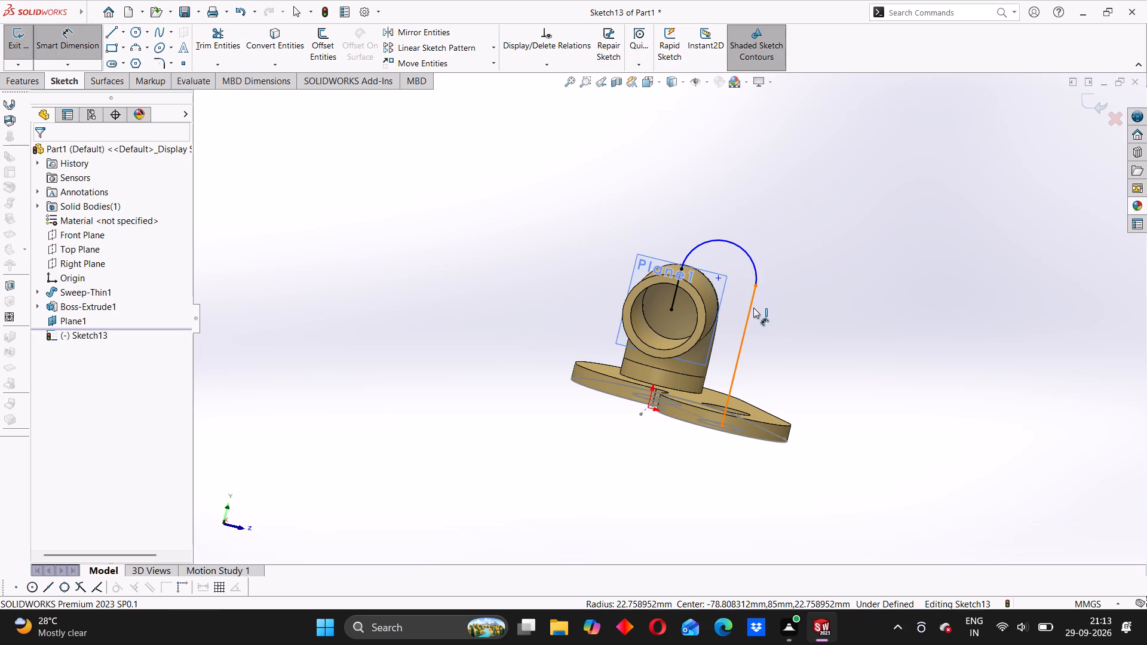
left_click(753, 308)
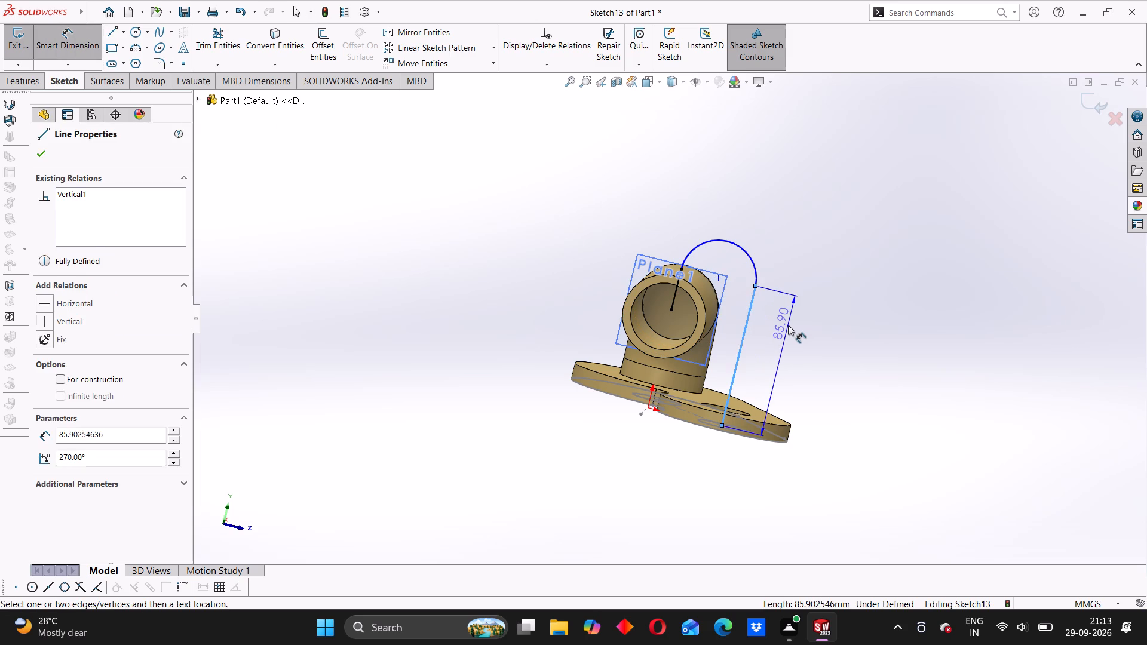
left_click(788, 325)
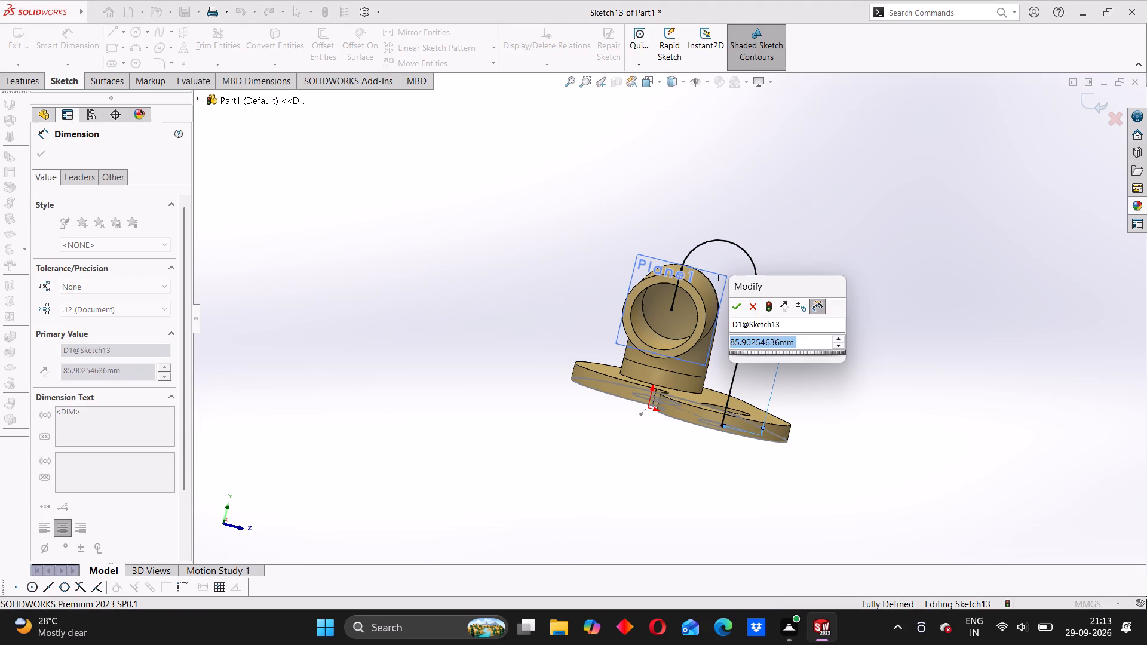
type("80")
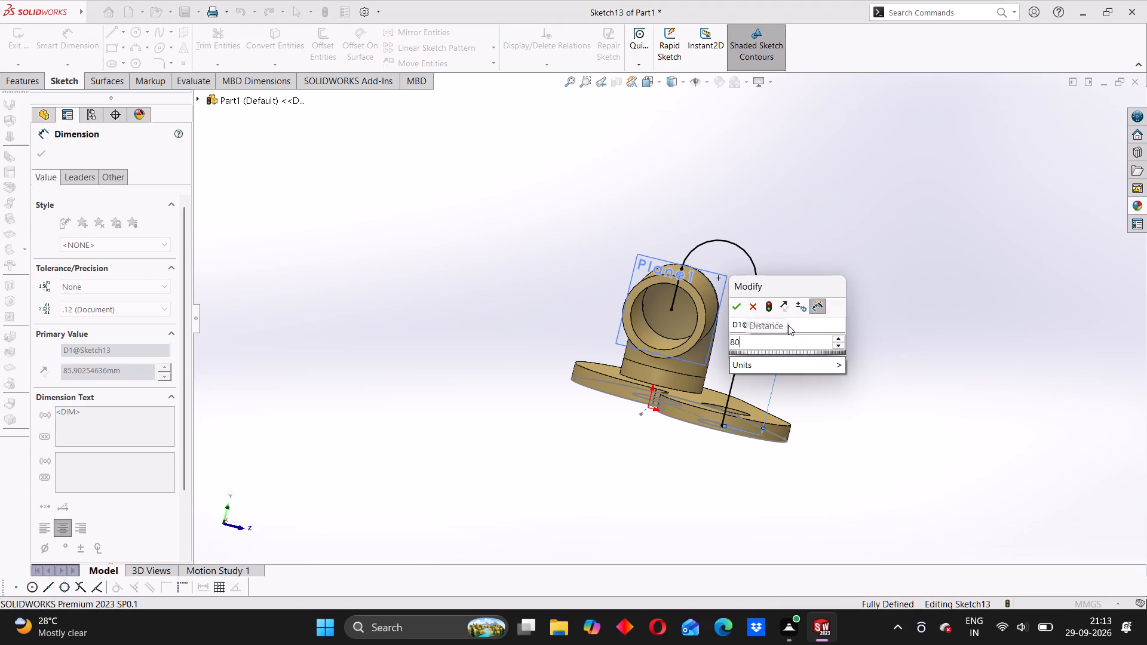
key("Return")
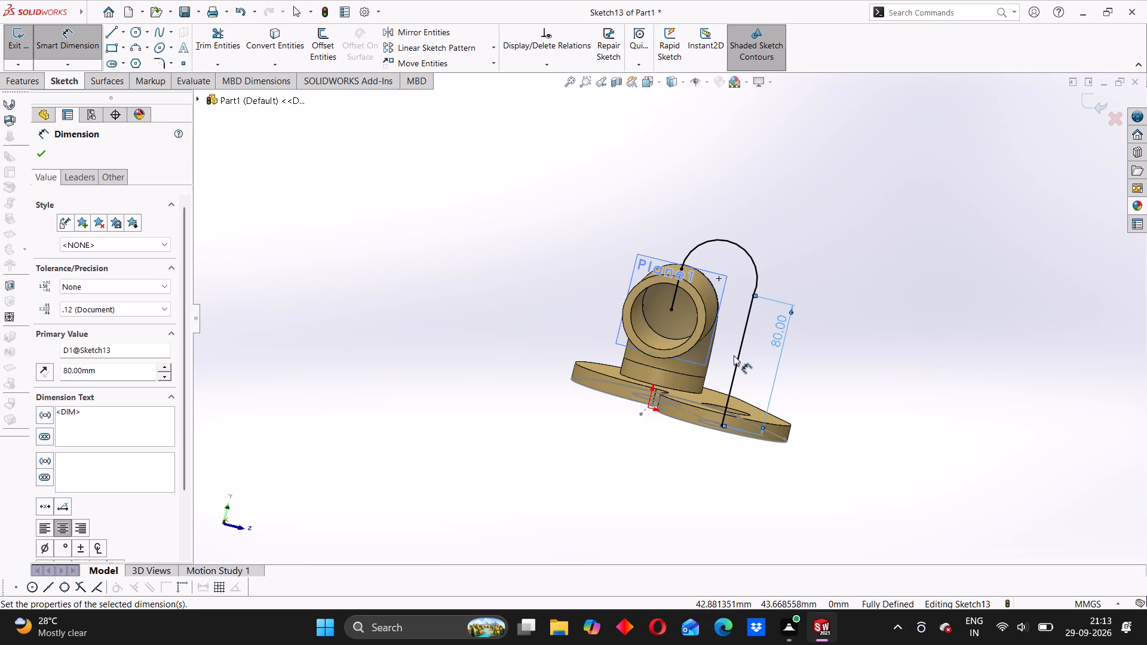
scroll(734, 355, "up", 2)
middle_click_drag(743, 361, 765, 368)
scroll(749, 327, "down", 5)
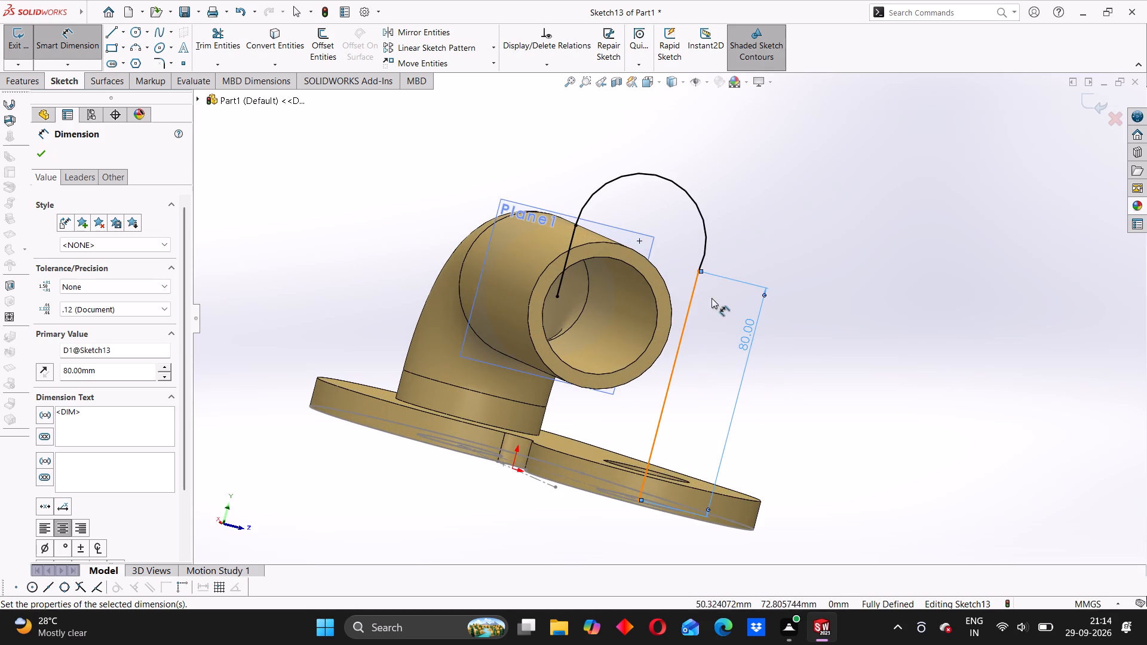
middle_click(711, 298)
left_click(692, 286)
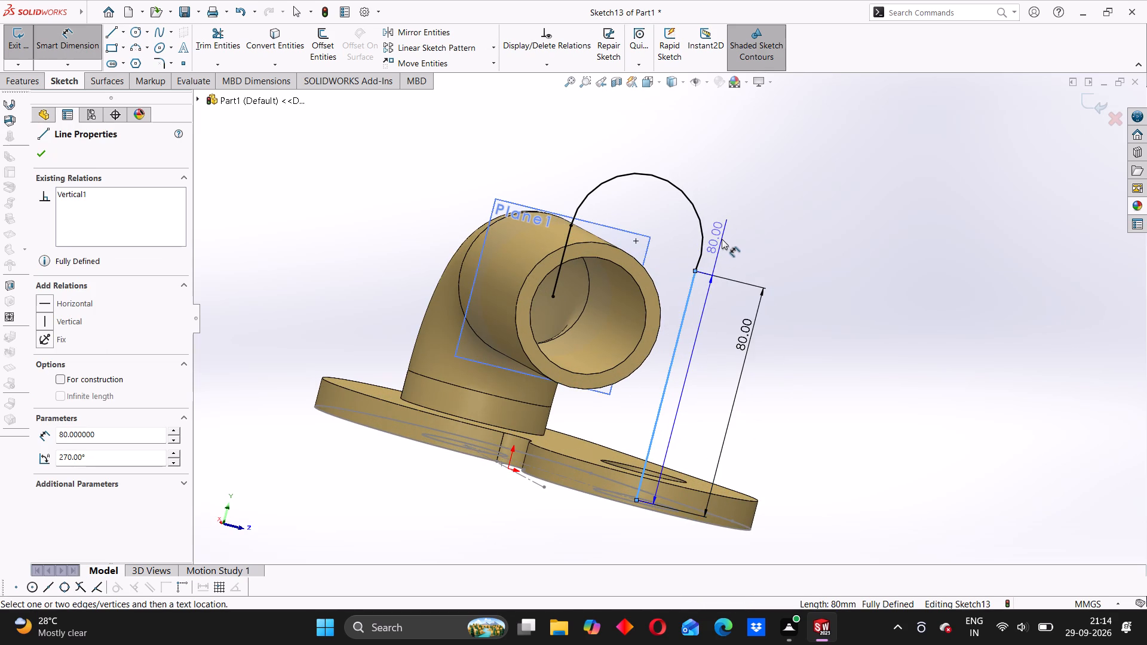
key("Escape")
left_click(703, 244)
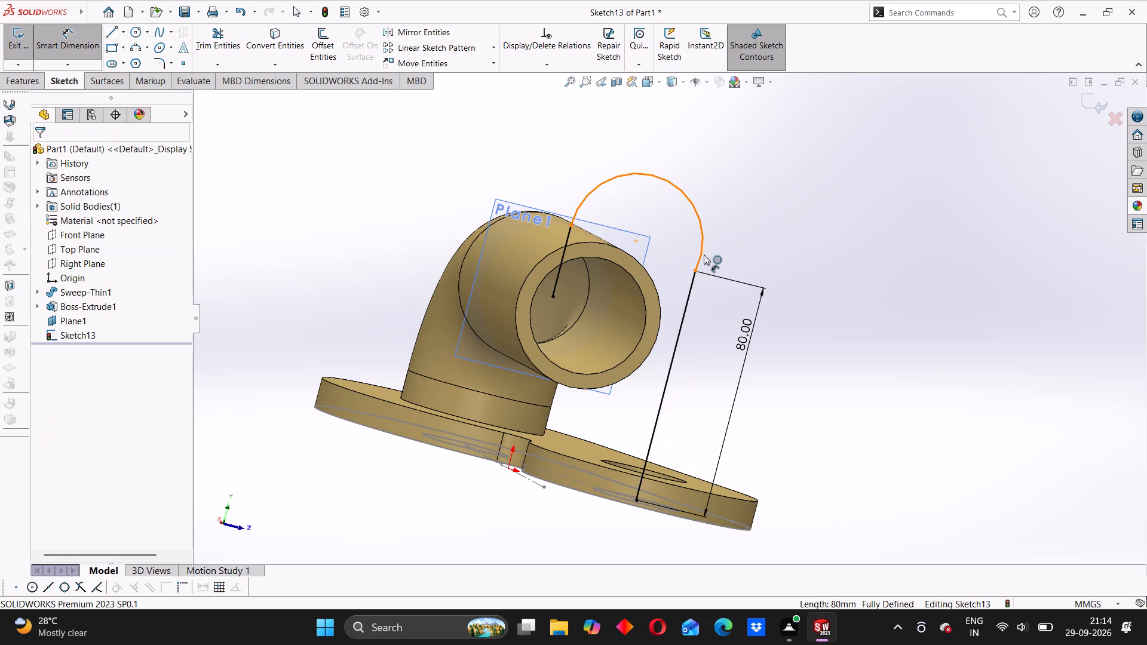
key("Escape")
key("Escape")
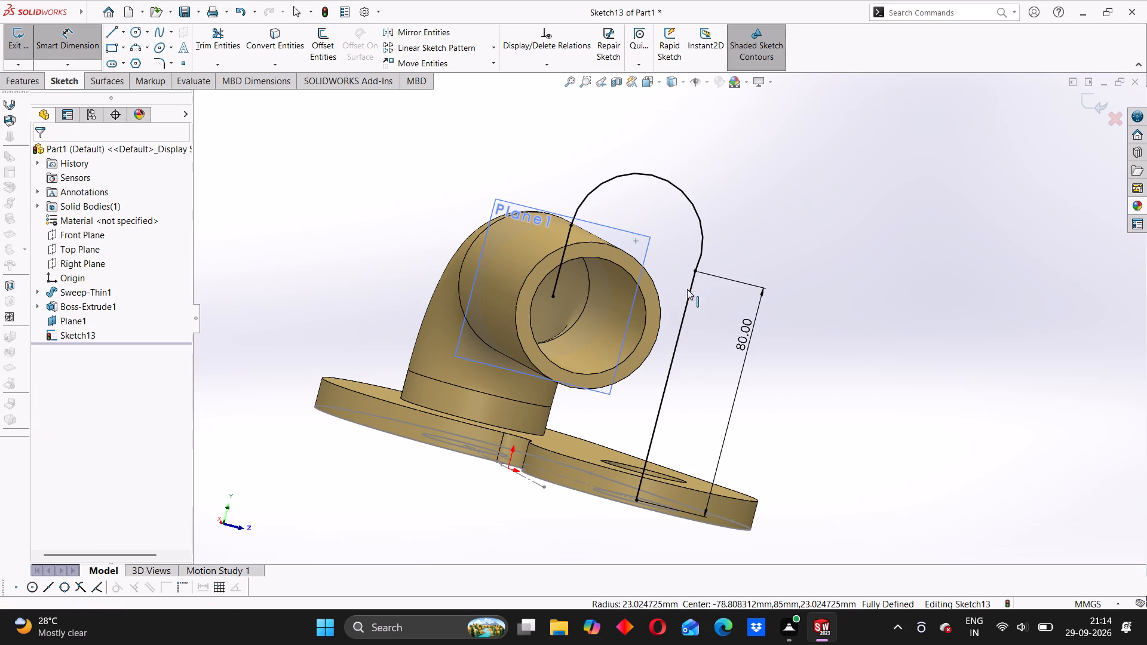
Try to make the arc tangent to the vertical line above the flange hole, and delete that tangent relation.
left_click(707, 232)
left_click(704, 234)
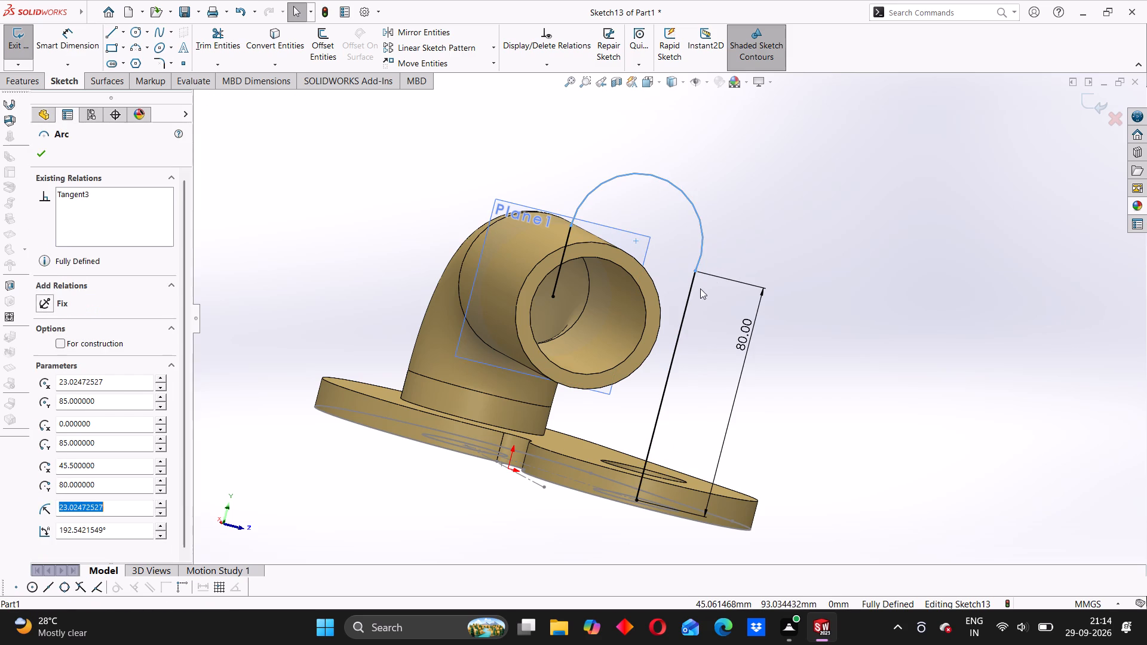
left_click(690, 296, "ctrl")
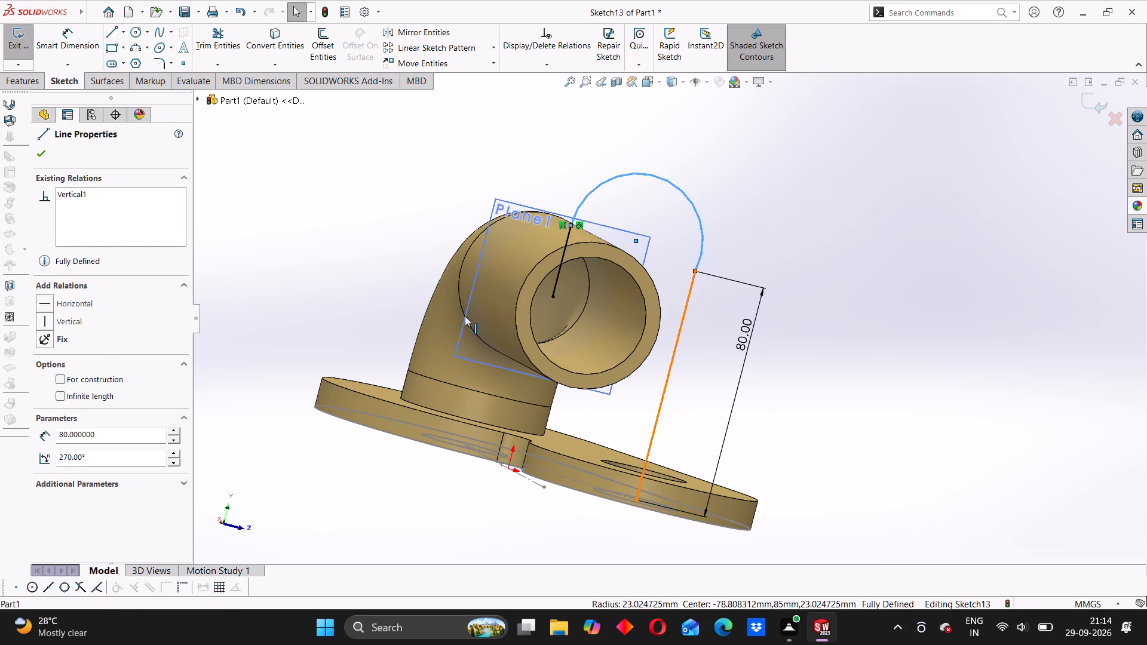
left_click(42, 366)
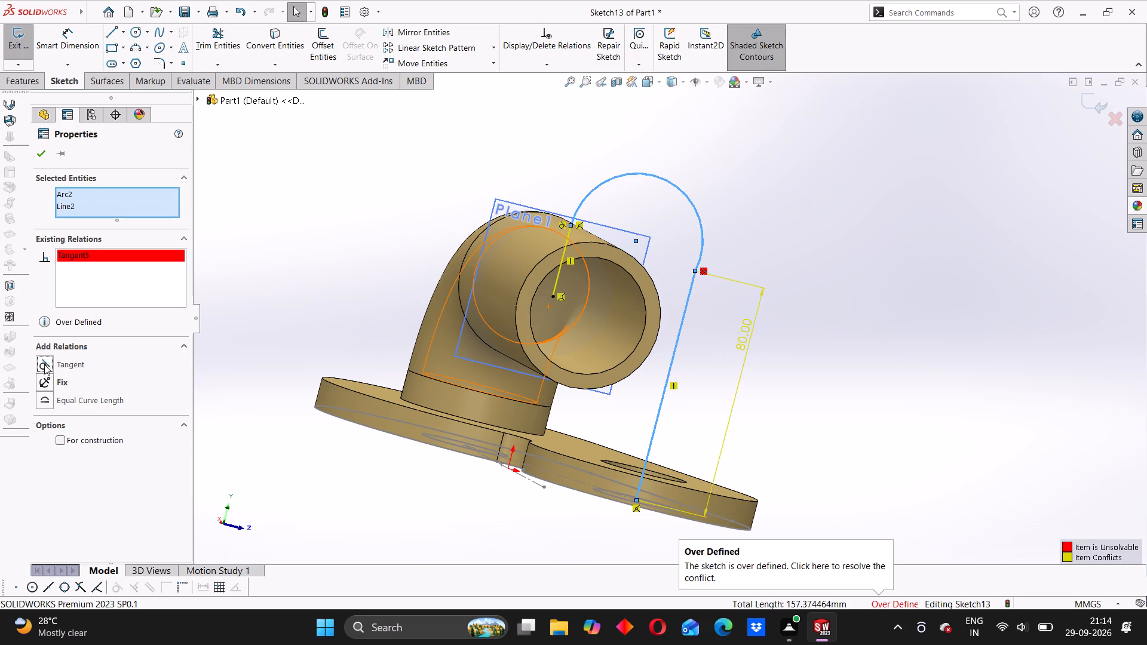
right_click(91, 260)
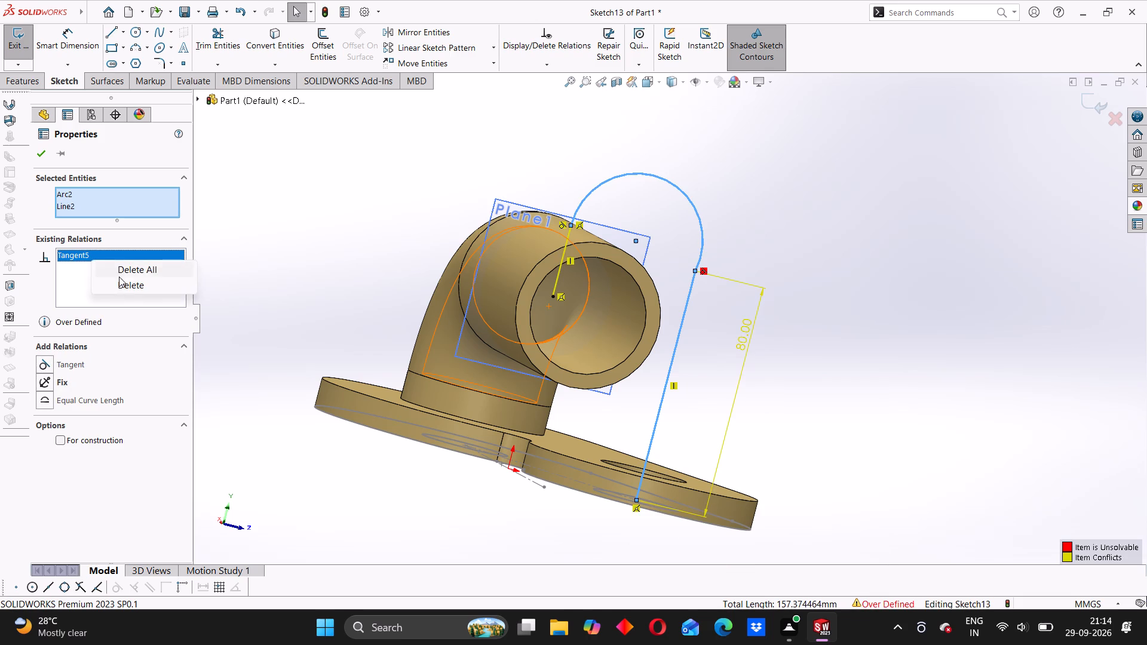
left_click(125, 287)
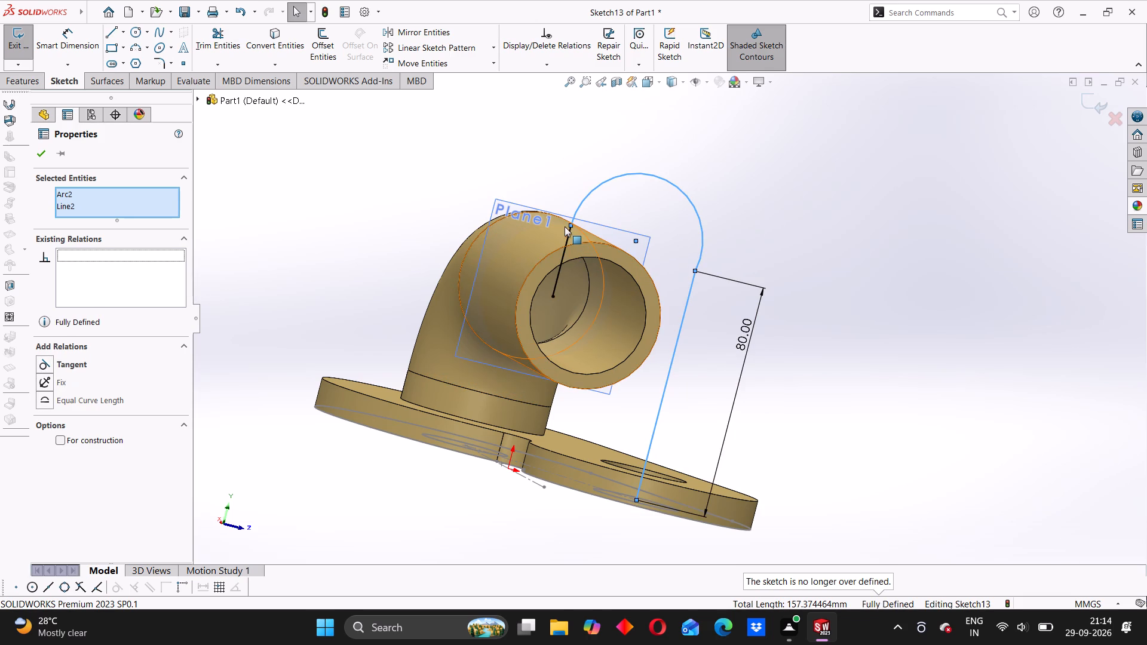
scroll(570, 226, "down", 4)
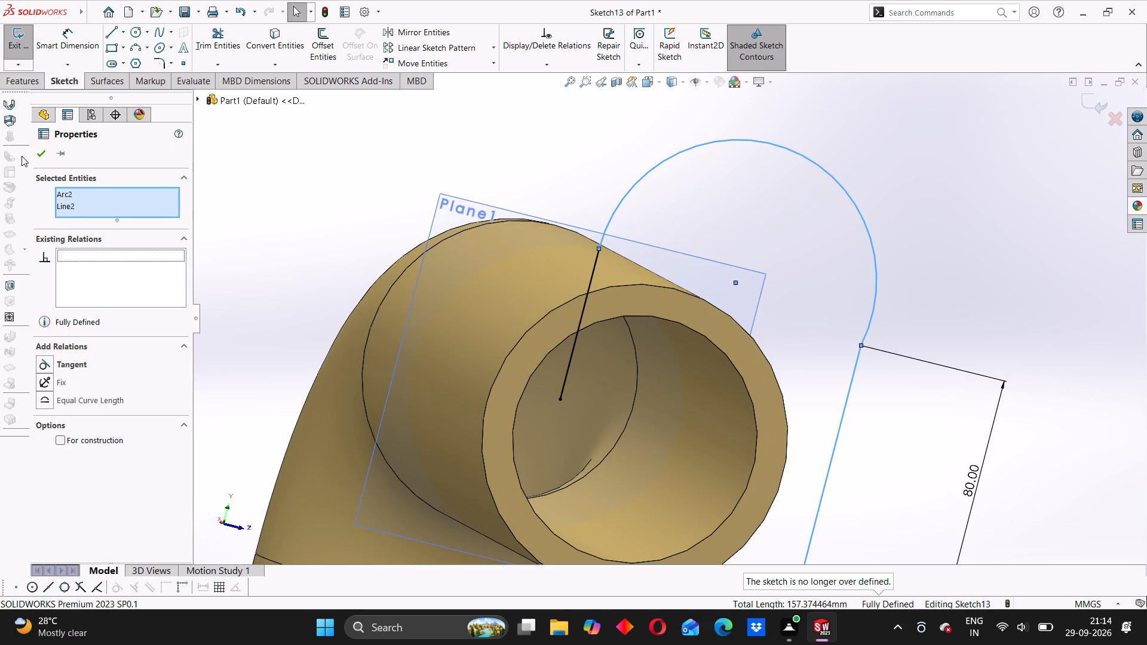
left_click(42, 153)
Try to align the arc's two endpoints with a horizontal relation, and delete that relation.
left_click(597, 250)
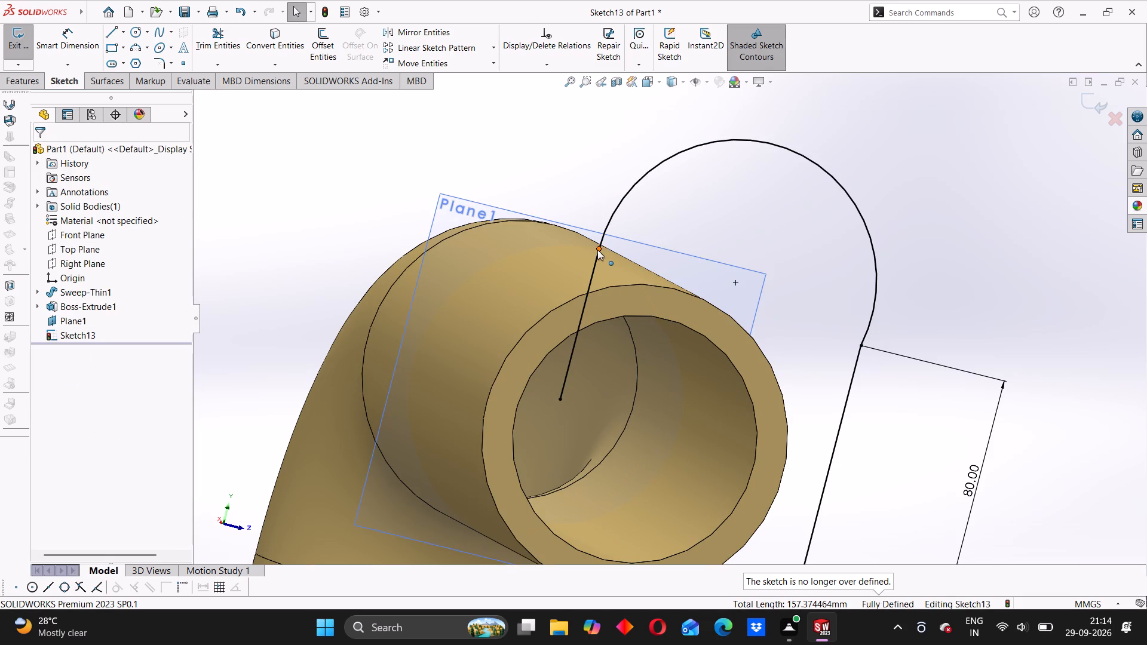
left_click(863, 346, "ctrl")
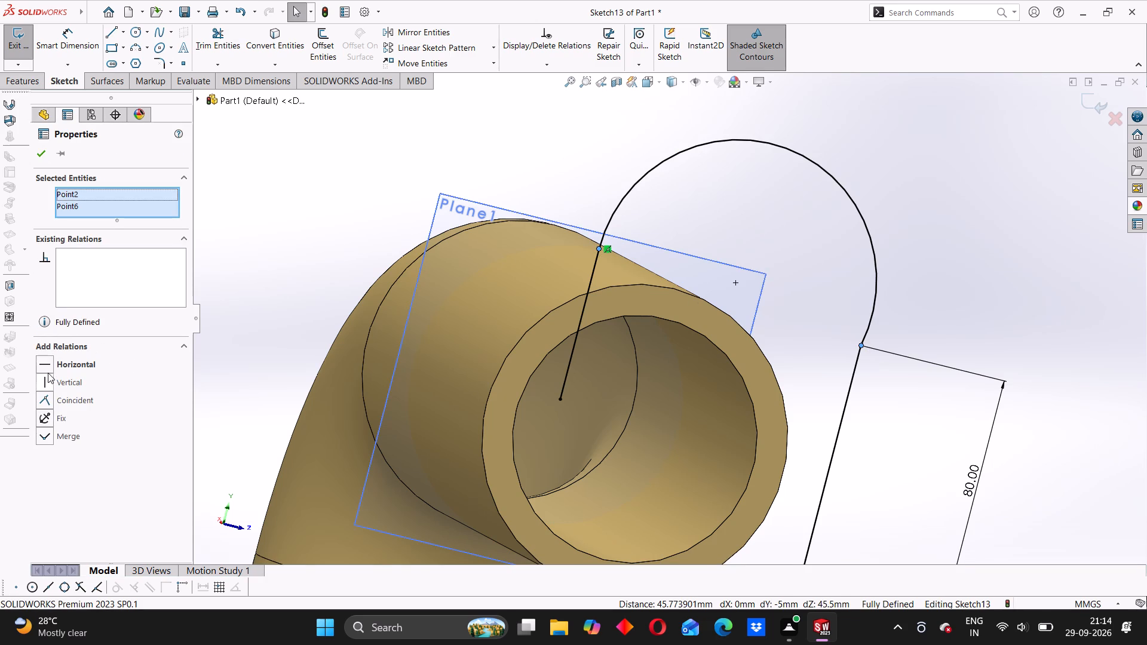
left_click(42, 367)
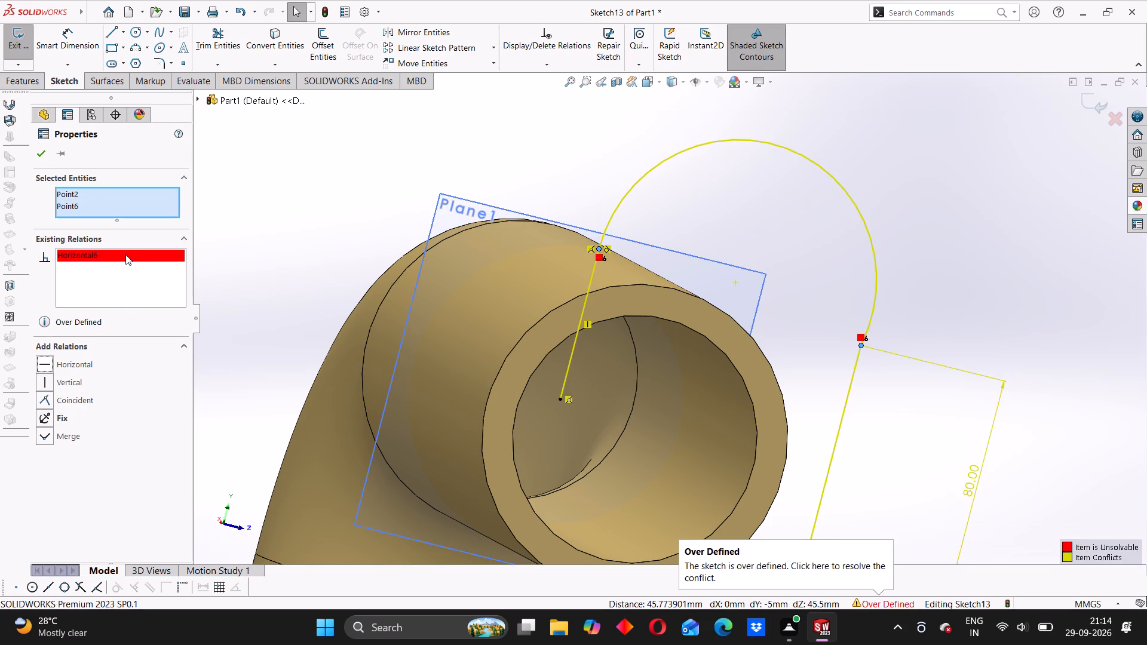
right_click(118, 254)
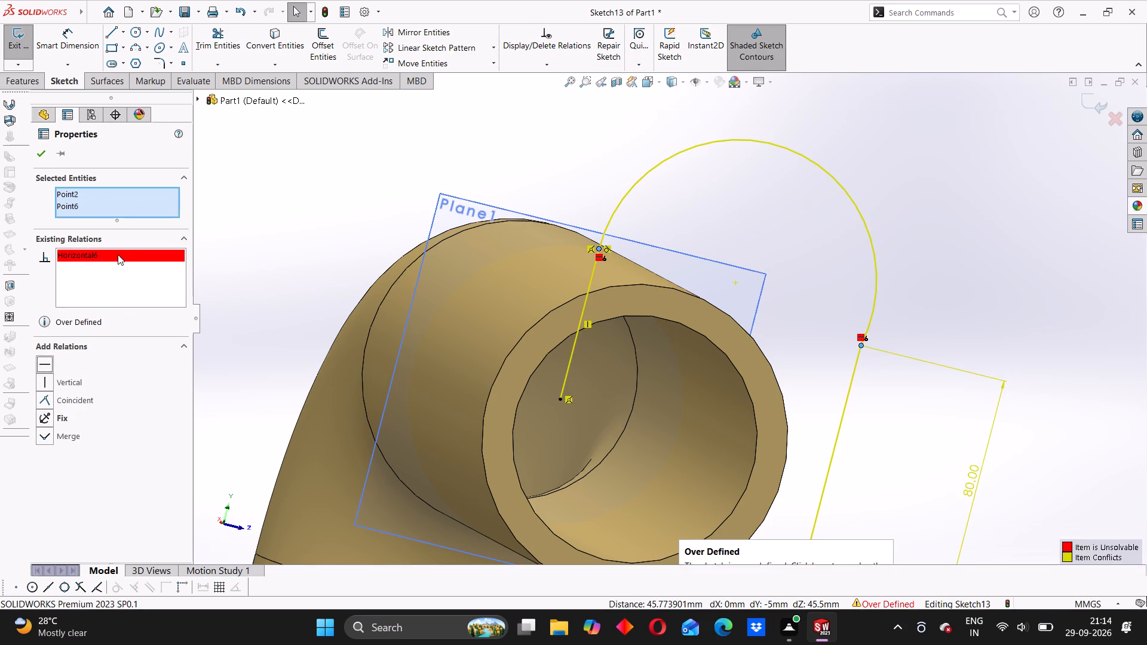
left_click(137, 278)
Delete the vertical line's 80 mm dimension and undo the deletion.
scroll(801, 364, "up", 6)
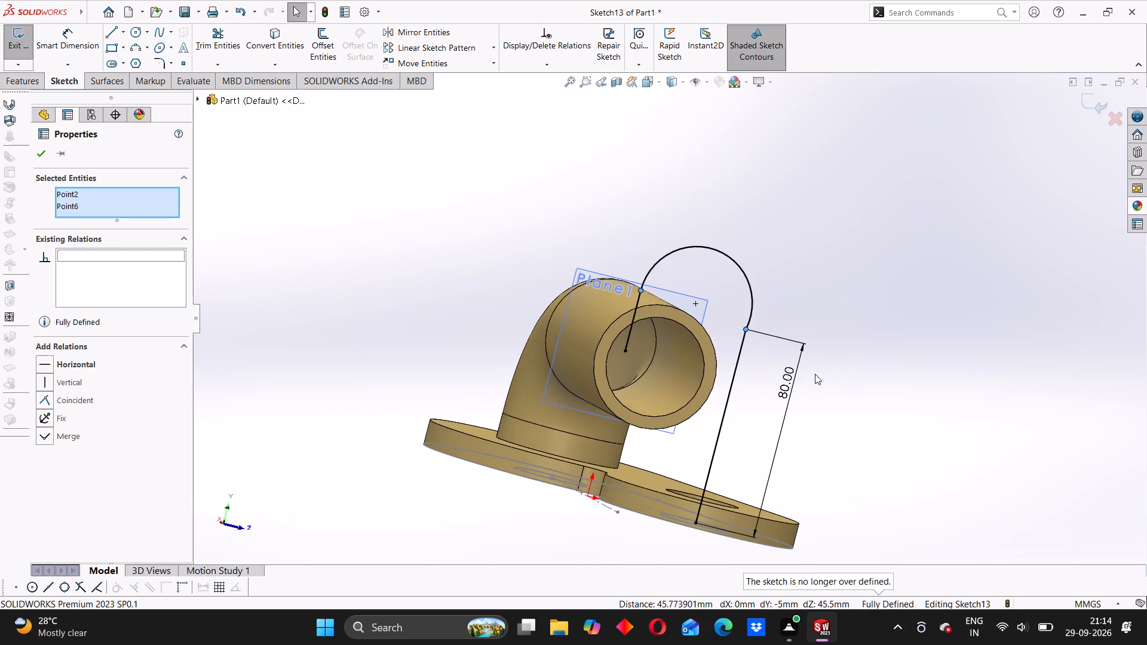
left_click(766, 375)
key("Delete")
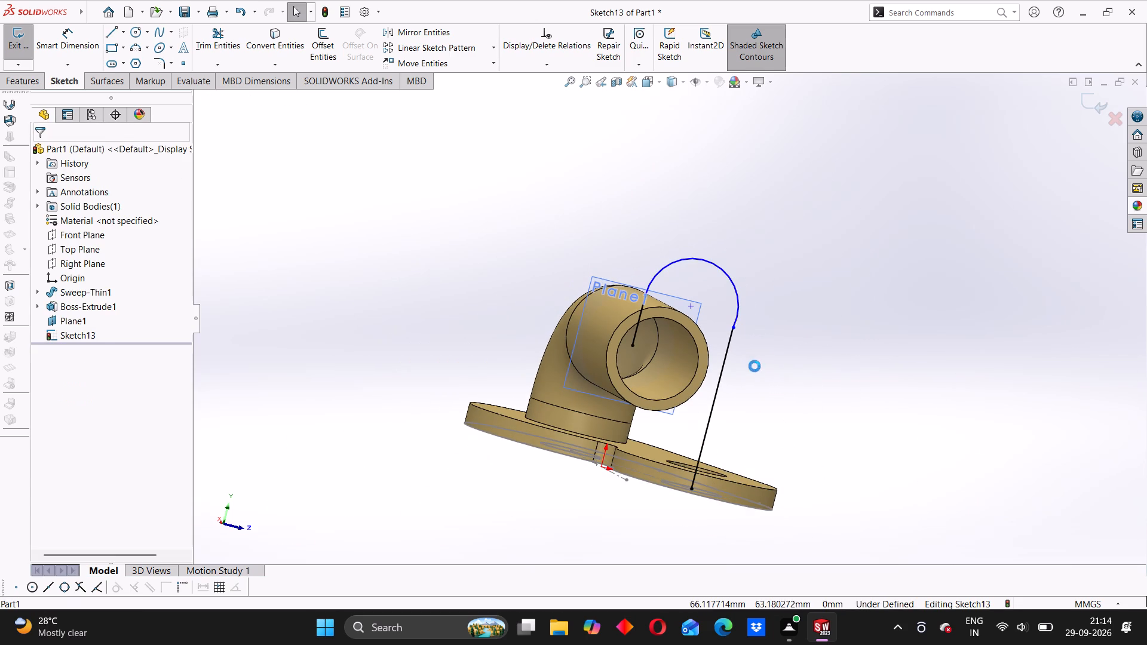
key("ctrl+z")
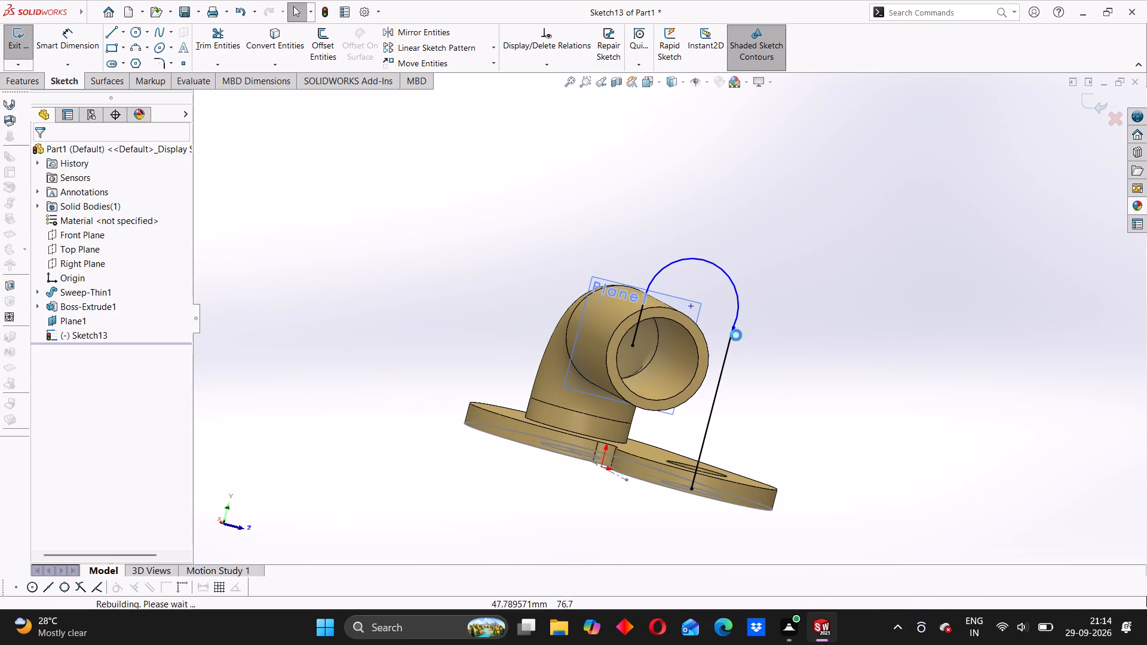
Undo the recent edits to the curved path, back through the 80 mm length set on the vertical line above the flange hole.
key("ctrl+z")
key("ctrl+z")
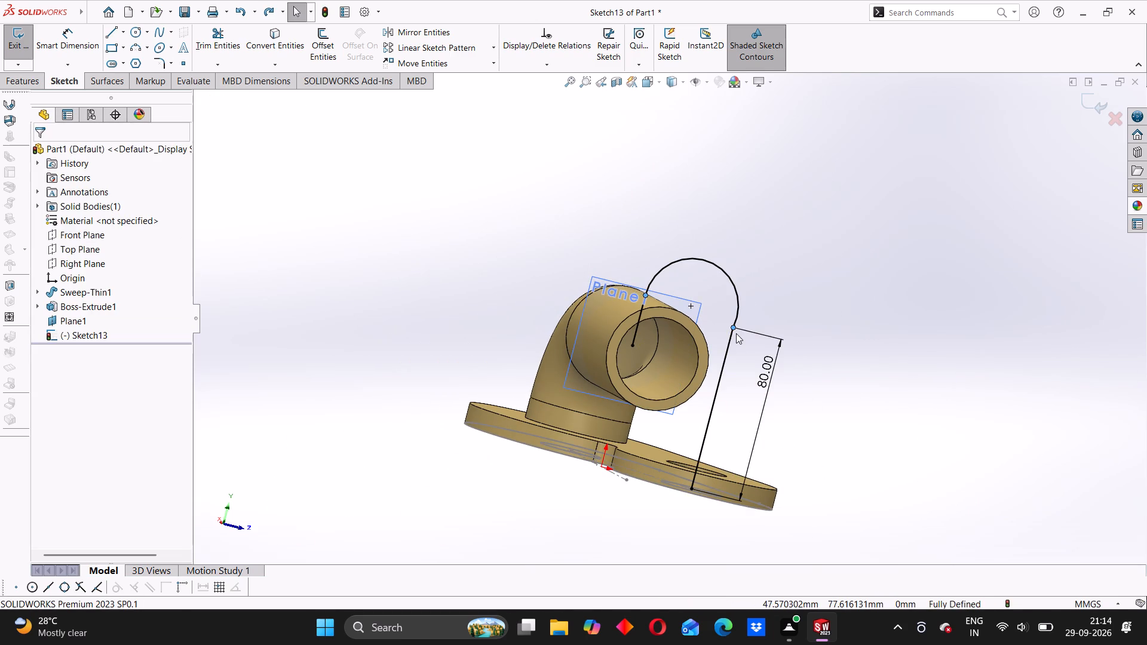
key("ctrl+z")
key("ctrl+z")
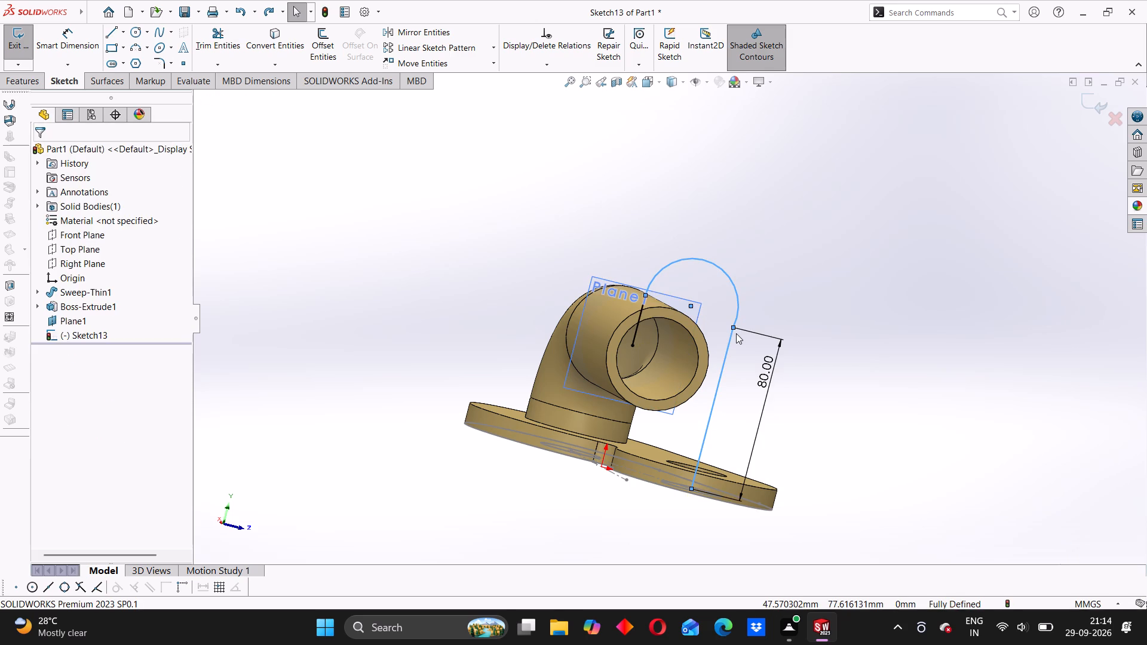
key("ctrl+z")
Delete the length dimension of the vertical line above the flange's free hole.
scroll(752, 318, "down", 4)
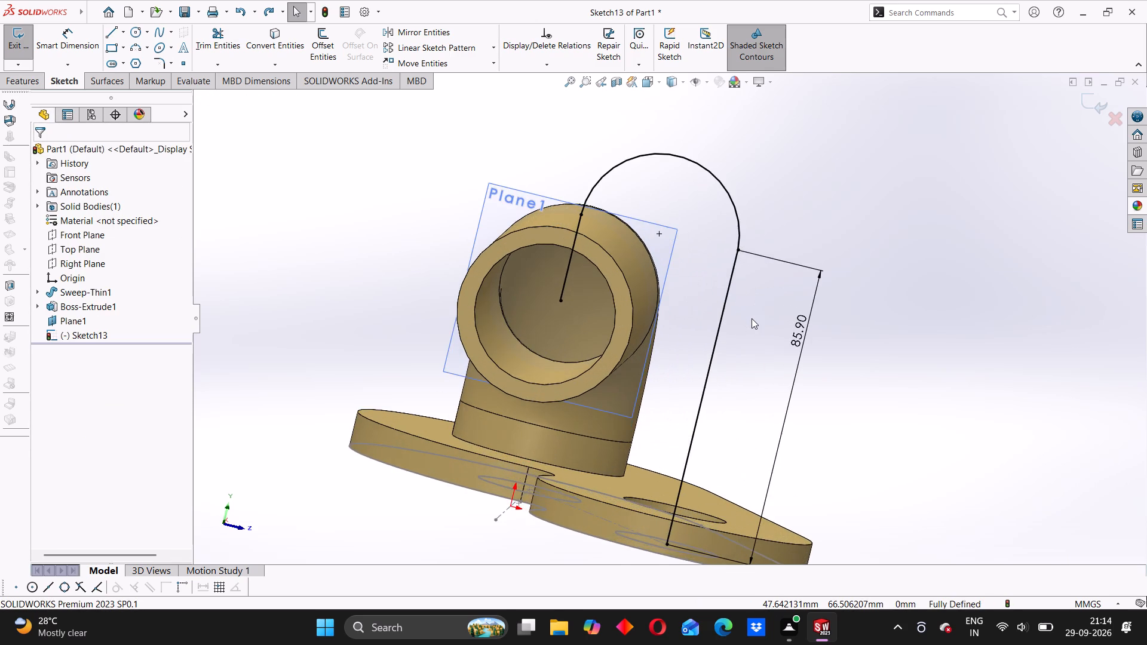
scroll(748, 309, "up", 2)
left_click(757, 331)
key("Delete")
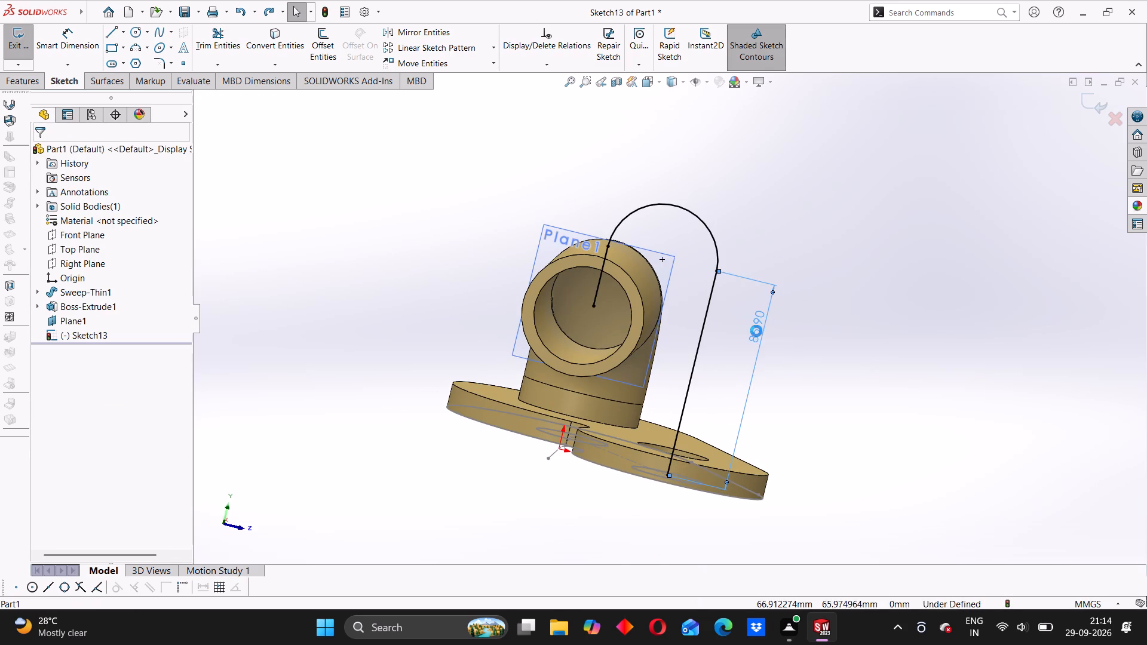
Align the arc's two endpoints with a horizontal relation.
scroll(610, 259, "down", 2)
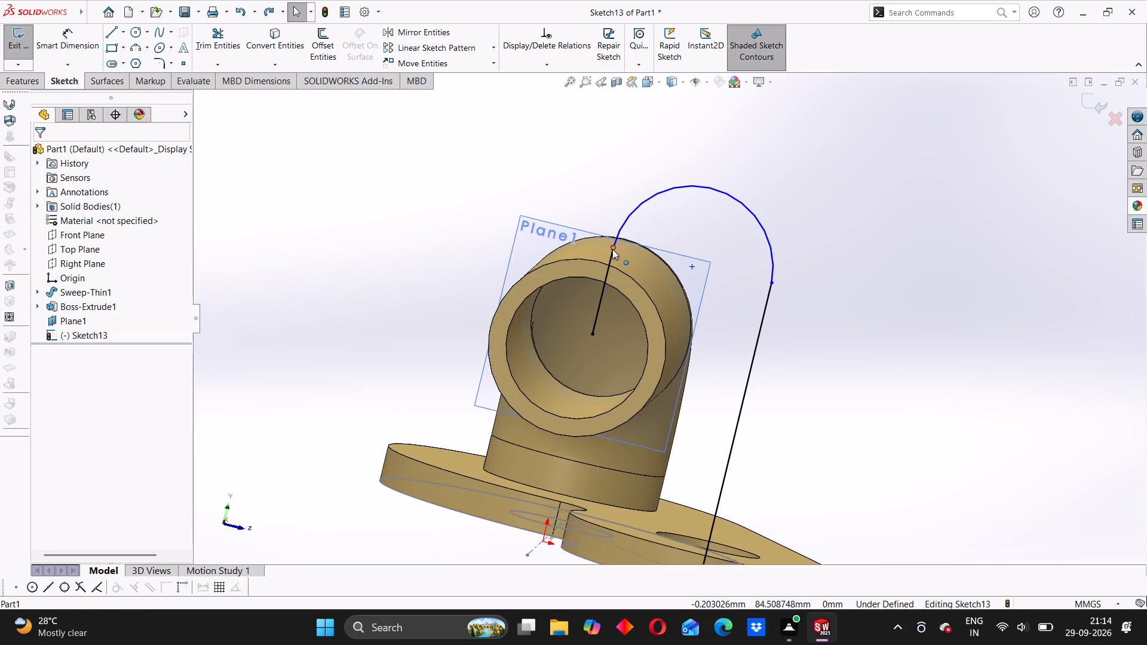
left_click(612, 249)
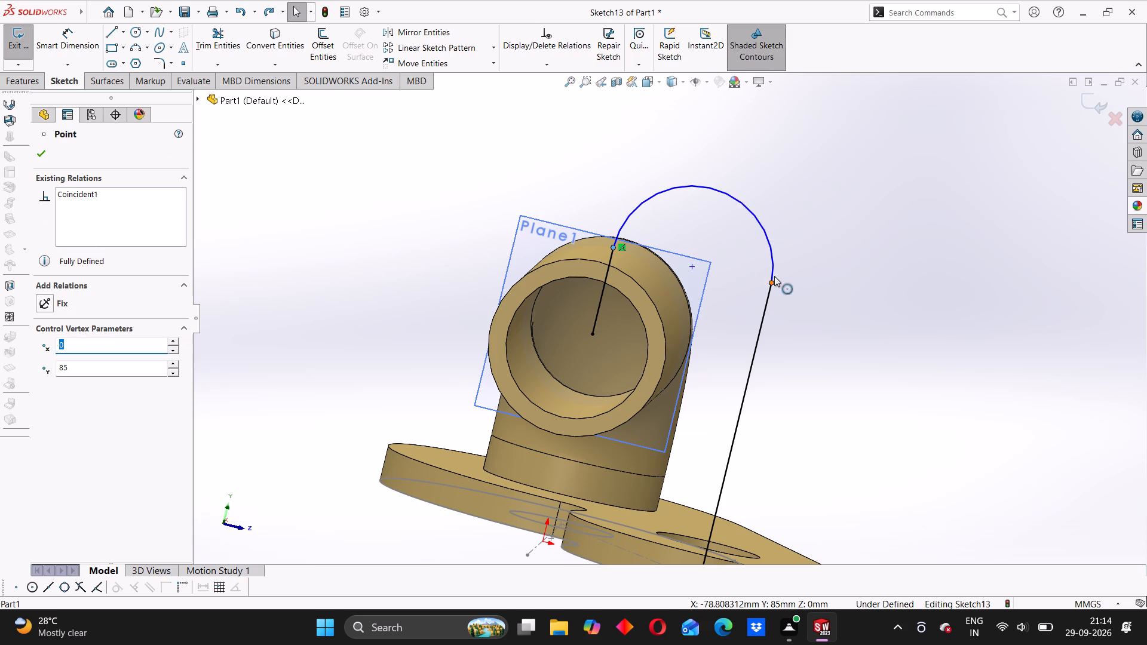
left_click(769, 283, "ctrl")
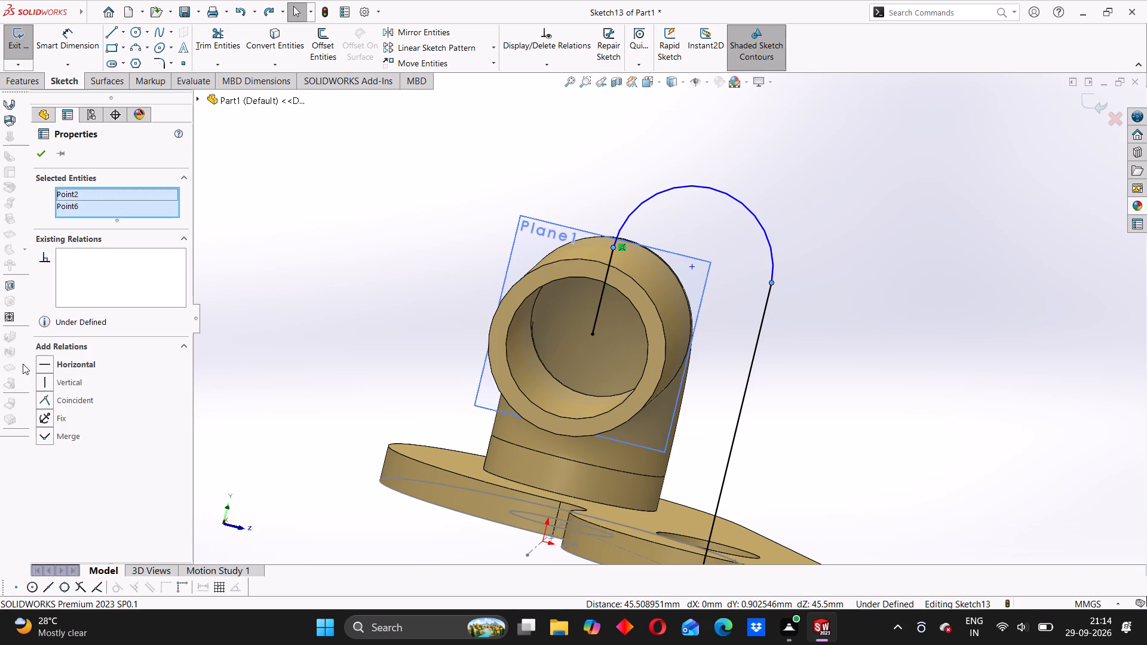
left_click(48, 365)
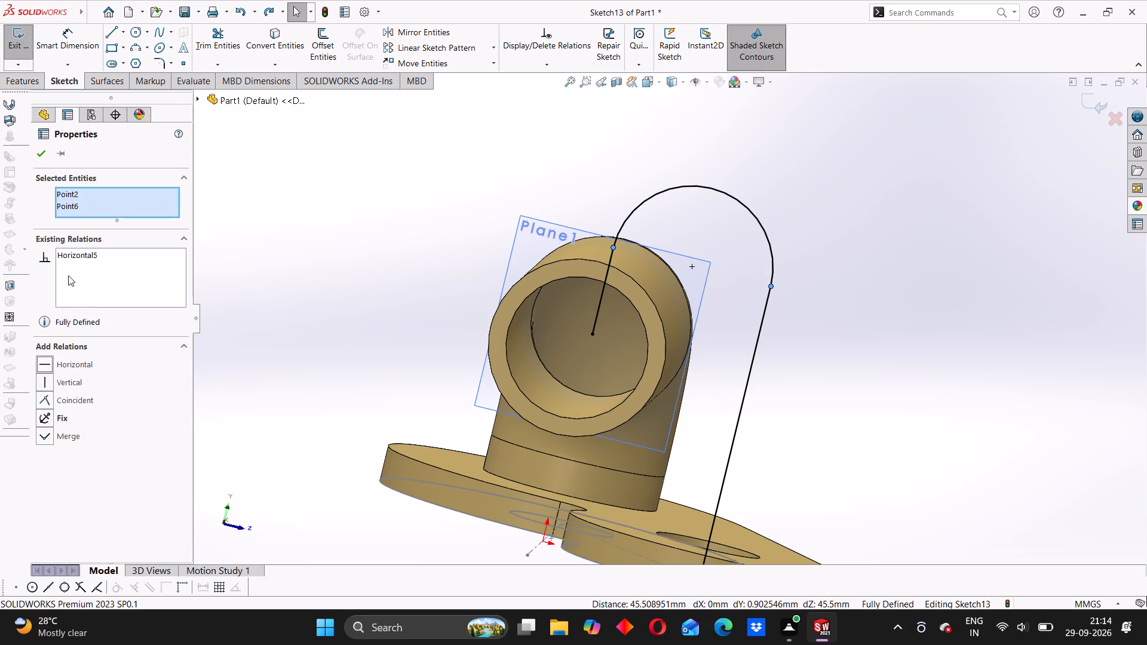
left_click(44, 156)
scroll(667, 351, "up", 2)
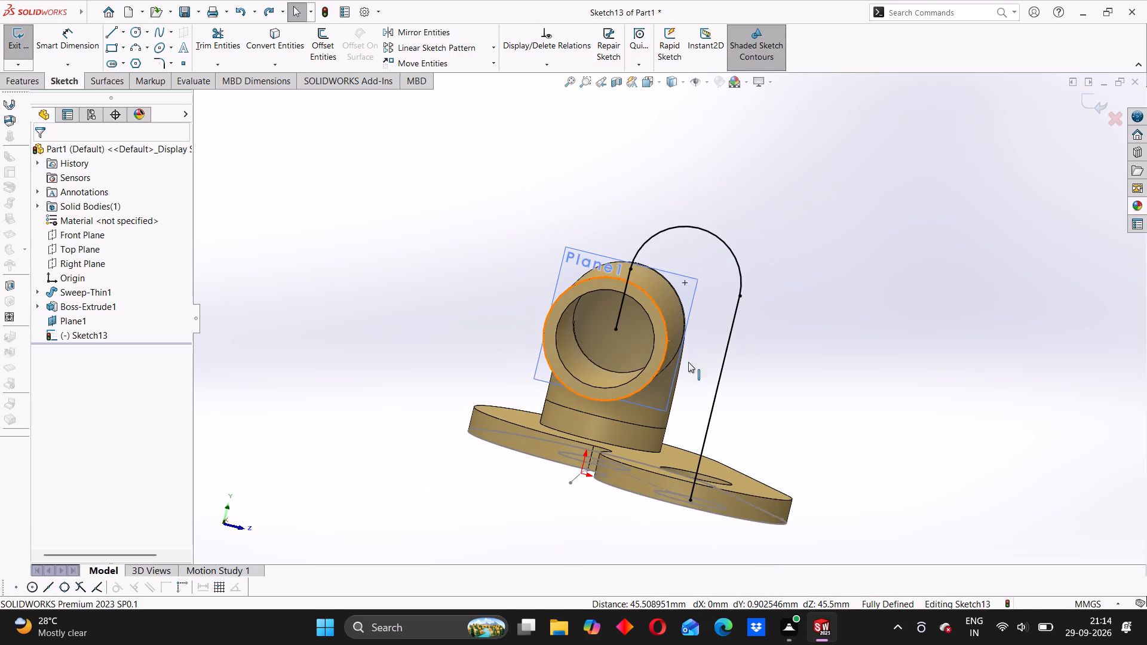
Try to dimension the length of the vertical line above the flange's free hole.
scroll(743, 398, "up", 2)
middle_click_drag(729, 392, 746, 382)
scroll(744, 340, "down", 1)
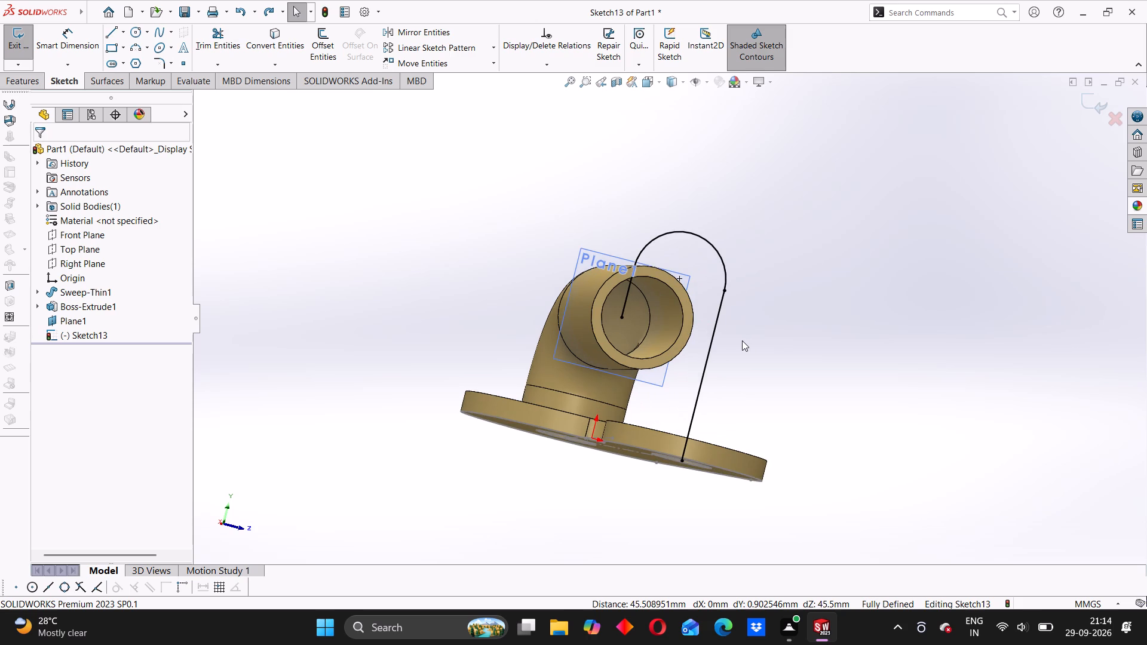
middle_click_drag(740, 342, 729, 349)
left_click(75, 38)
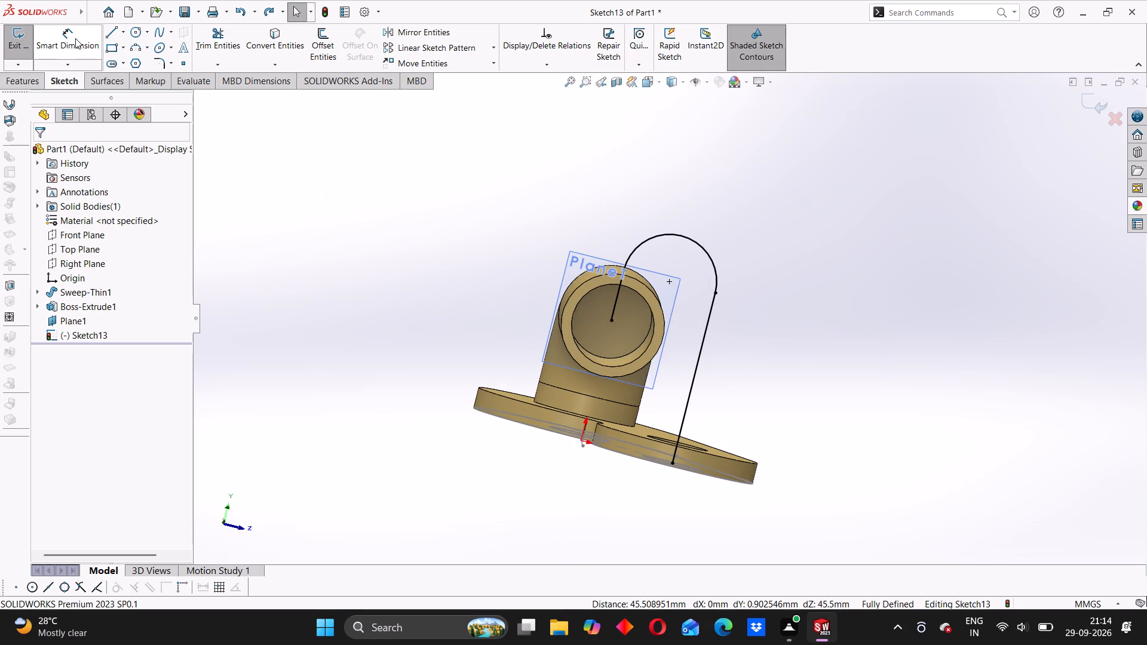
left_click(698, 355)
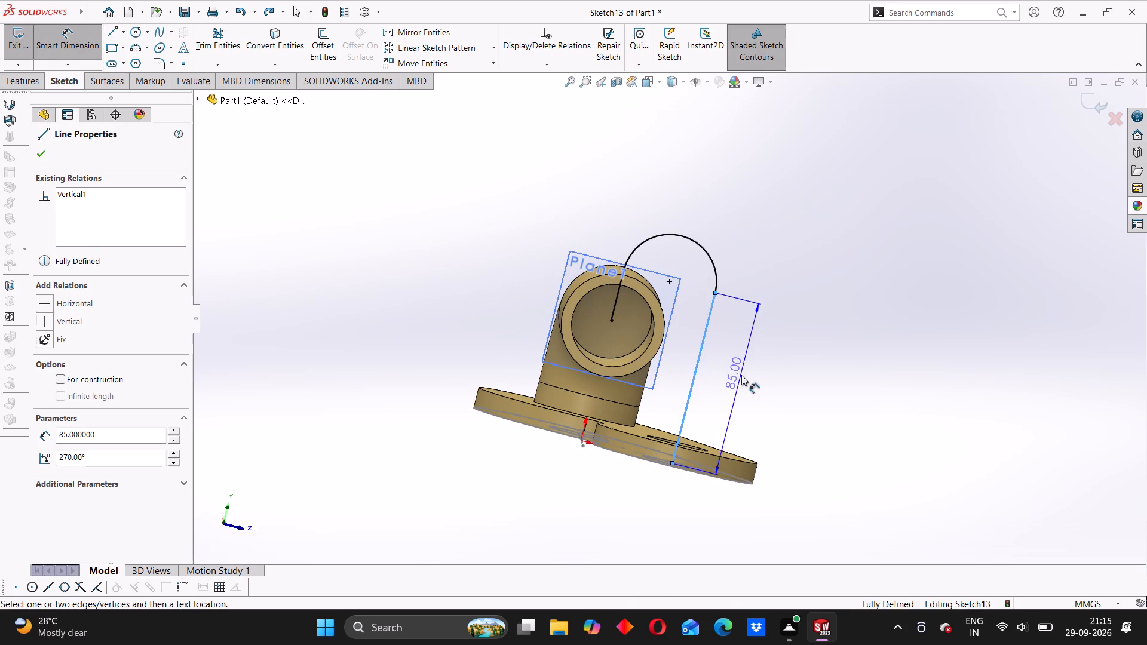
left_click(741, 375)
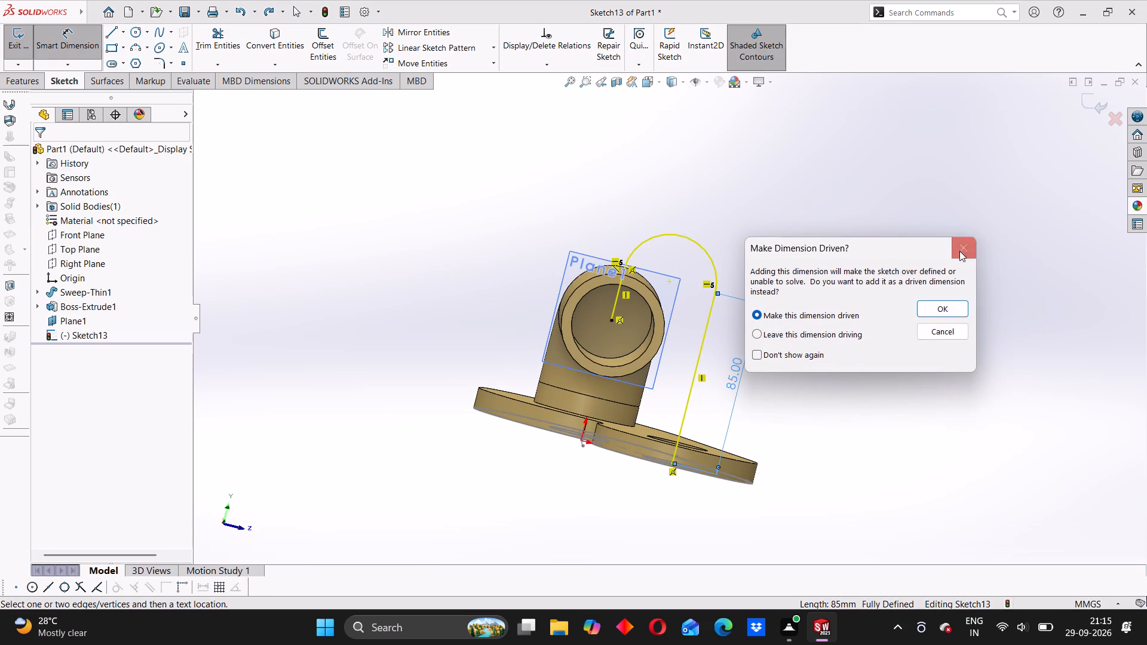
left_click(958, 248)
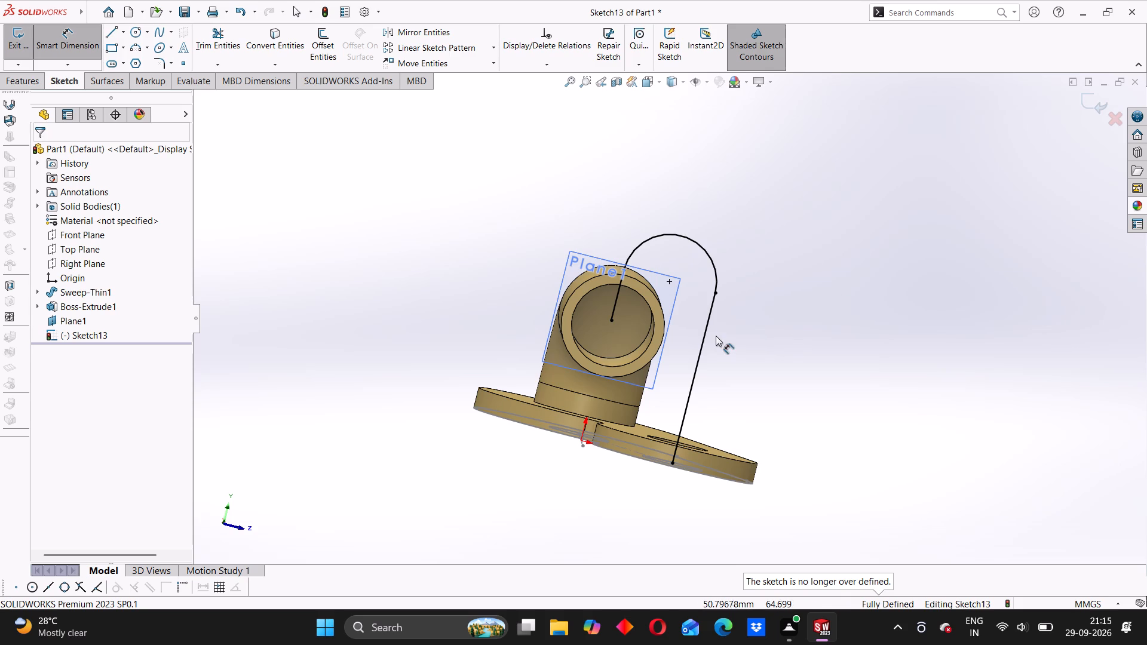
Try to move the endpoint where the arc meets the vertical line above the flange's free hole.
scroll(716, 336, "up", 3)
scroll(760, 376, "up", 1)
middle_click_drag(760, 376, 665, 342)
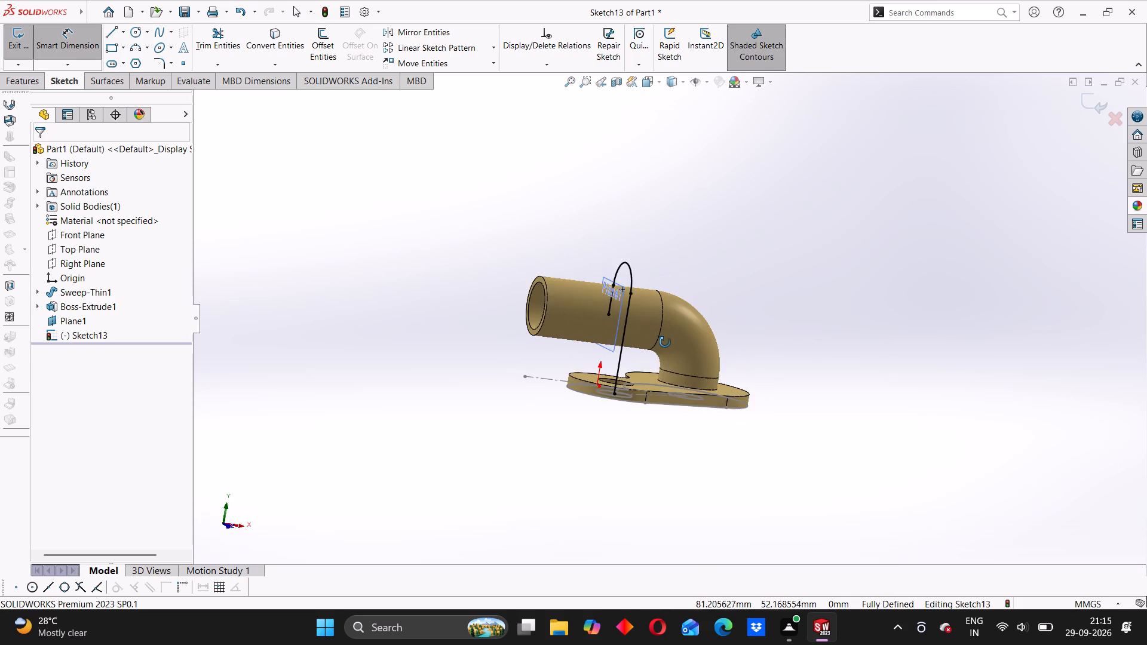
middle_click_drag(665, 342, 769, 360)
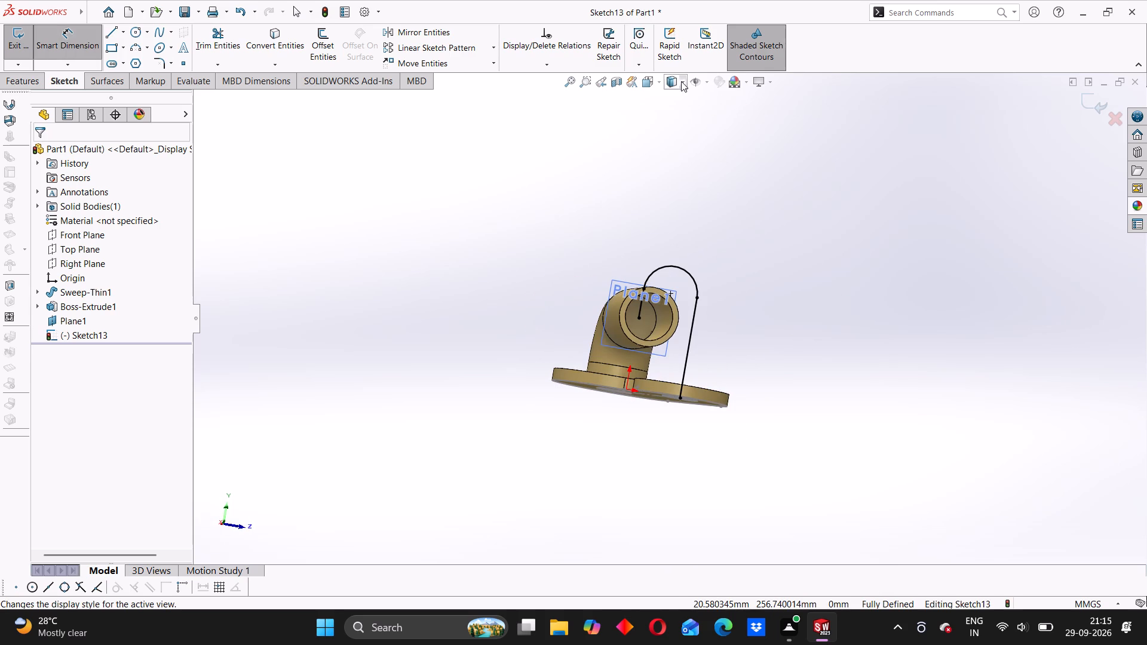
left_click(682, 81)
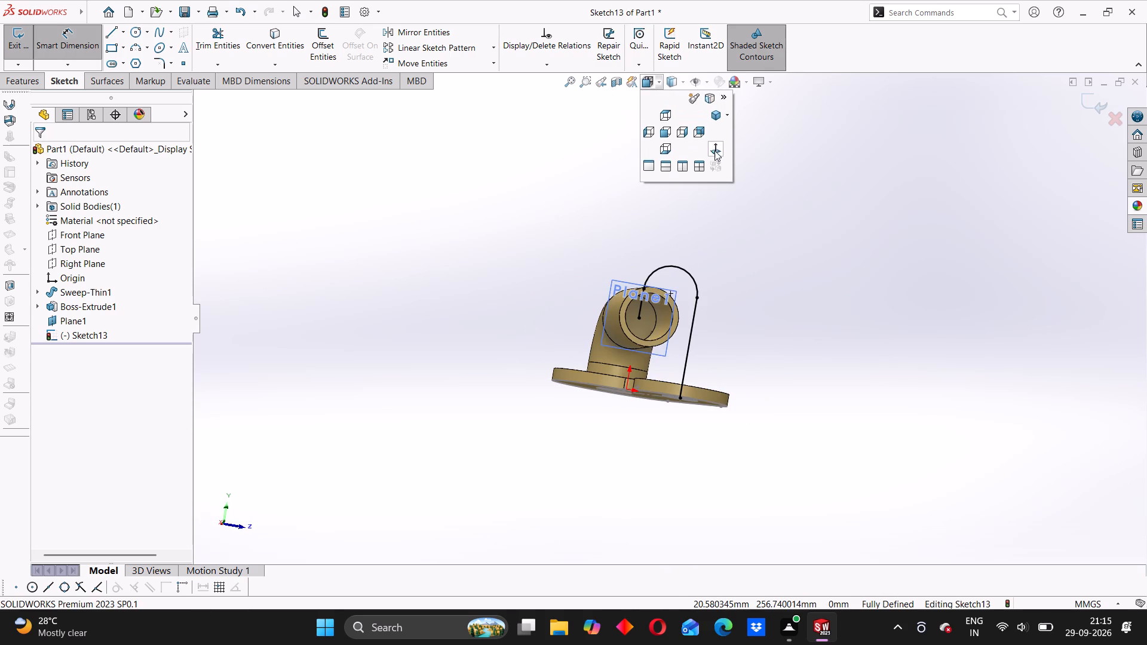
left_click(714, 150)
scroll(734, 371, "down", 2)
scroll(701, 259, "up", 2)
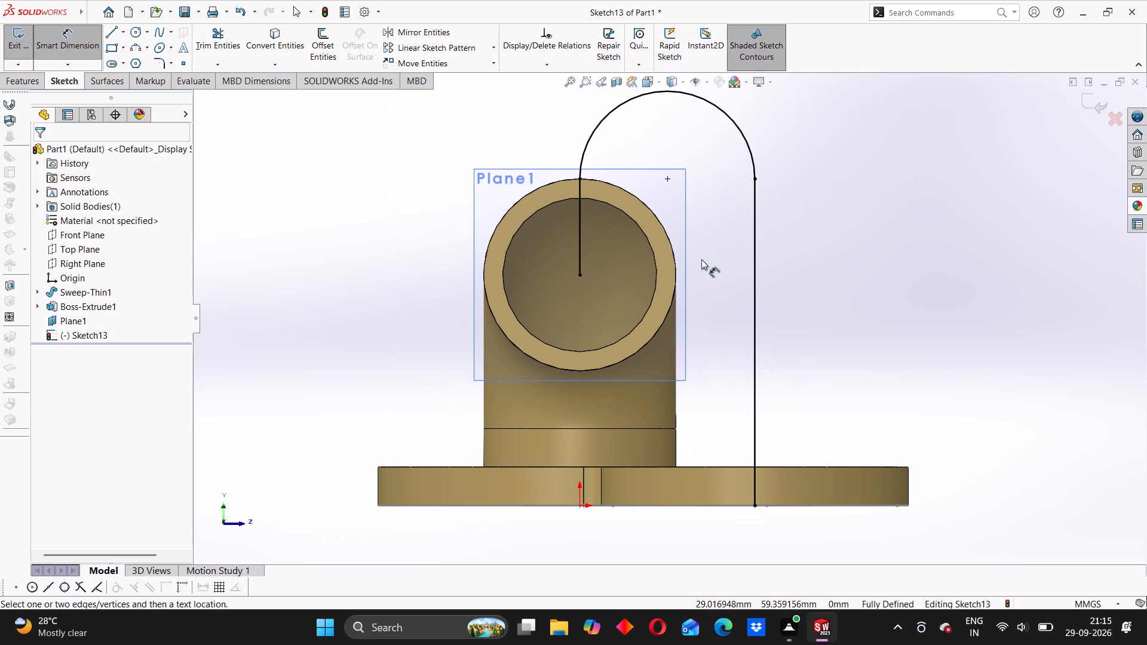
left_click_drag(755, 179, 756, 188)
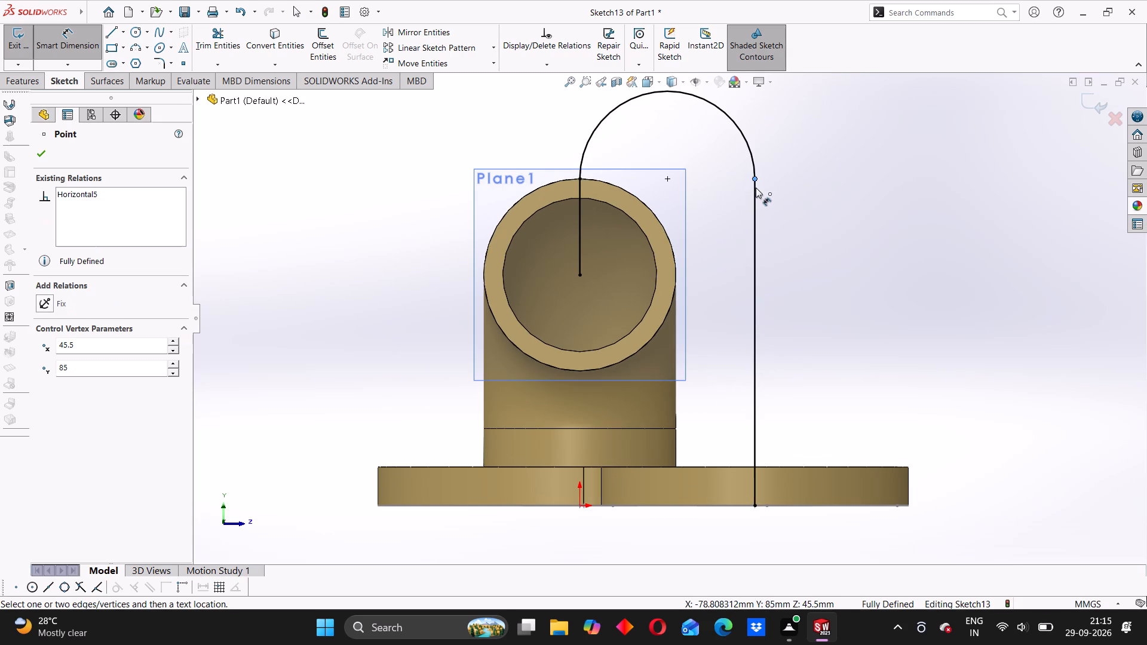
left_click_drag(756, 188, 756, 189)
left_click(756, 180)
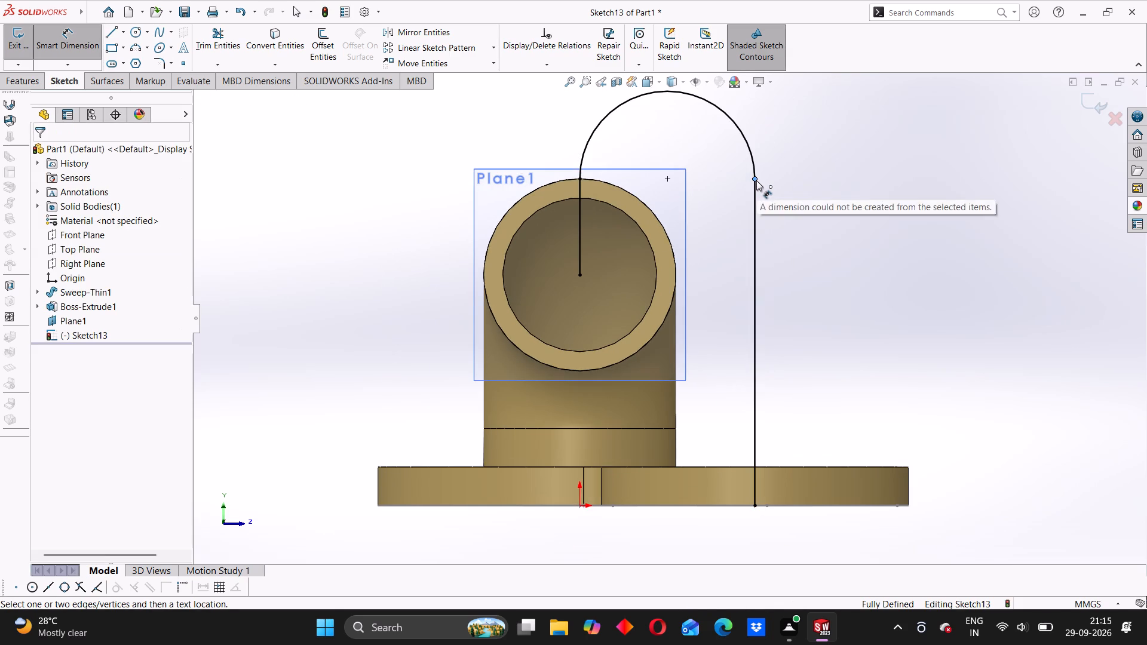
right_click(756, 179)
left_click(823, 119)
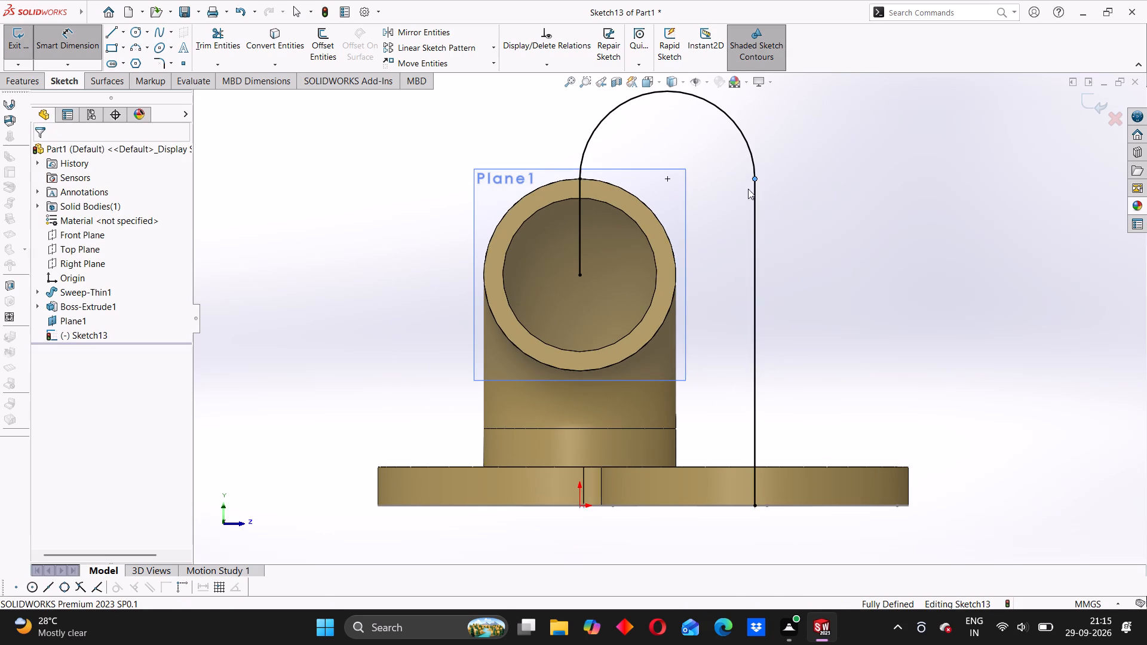
Delete the arc linking the pipe's short vertical line to the line above the flange's free hole.
left_click(737, 129)
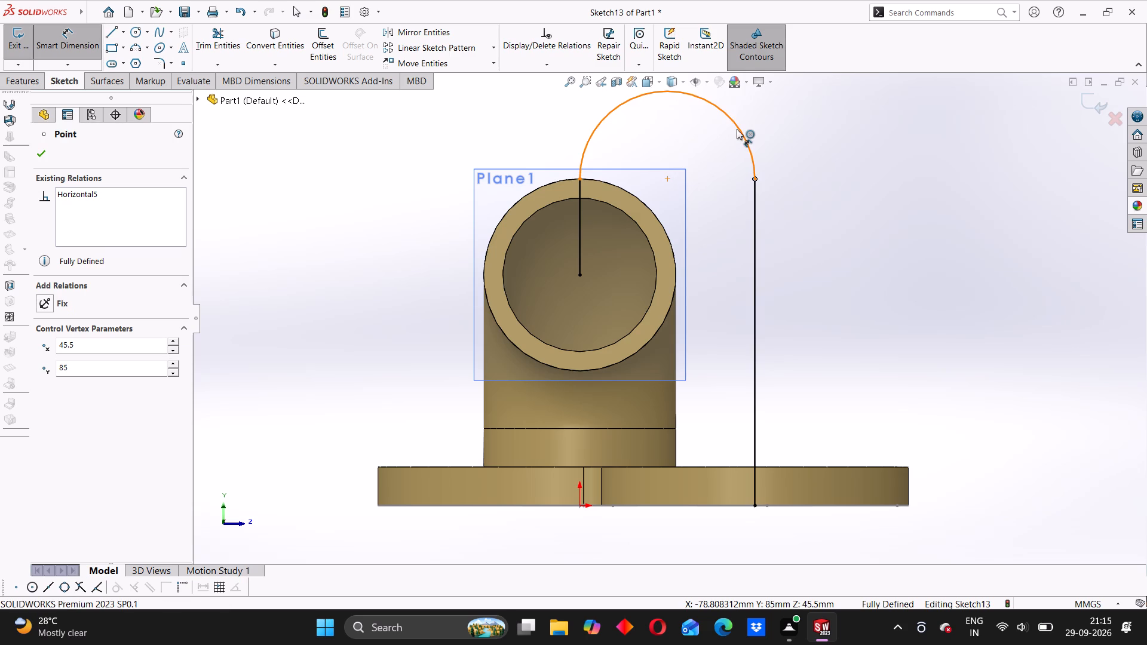
key("Delete")
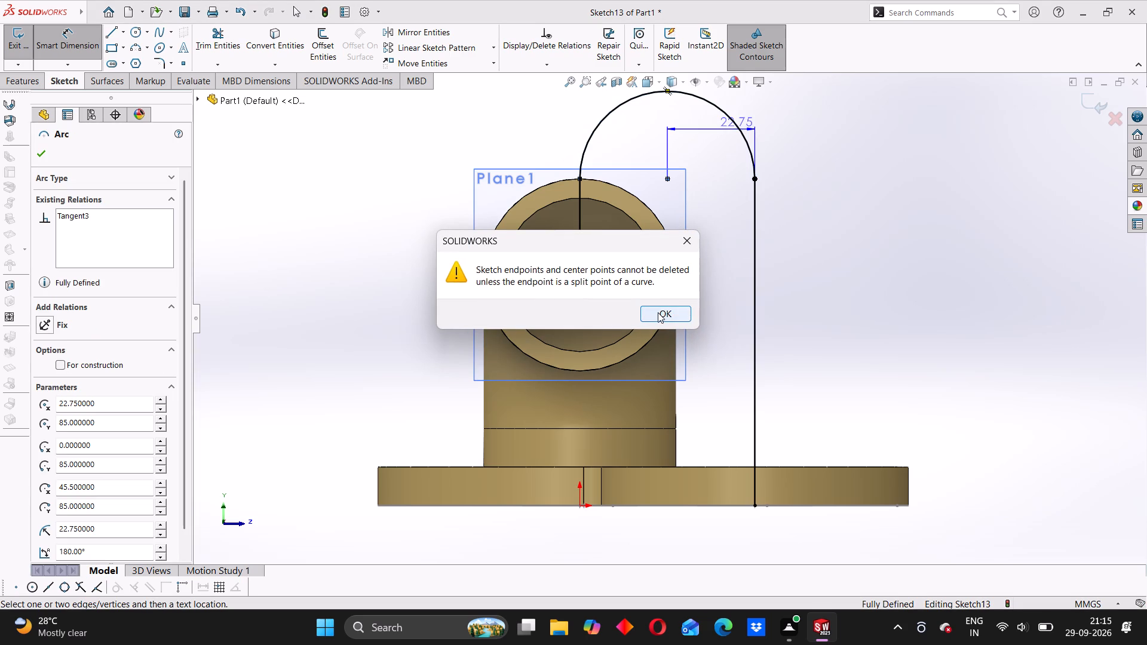
left_click(665, 308)
left_click(752, 206)
key("Delete")
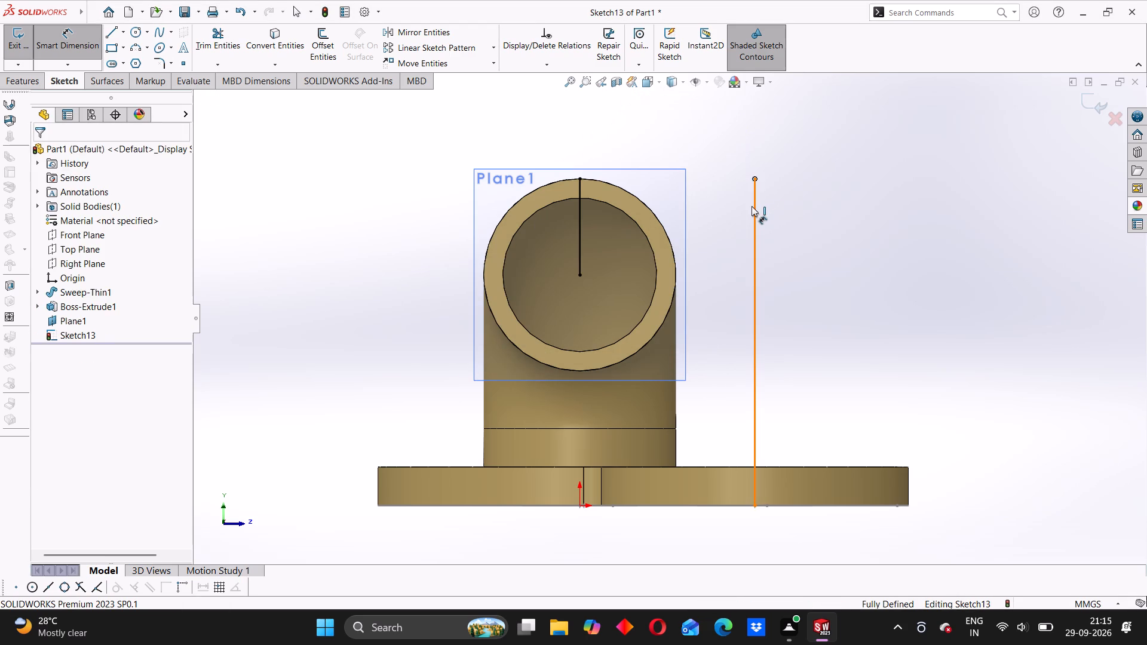
Delete the vertical line above the flange's free hole.
left_click(755, 206)
key("Delete")
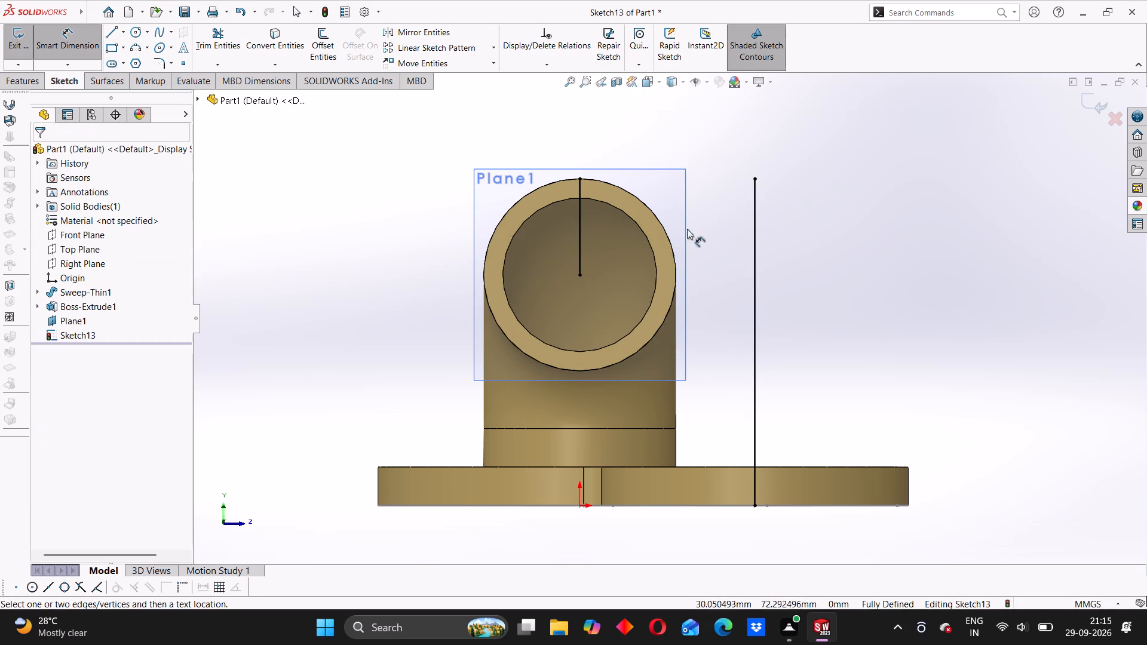
left_click(755, 219)
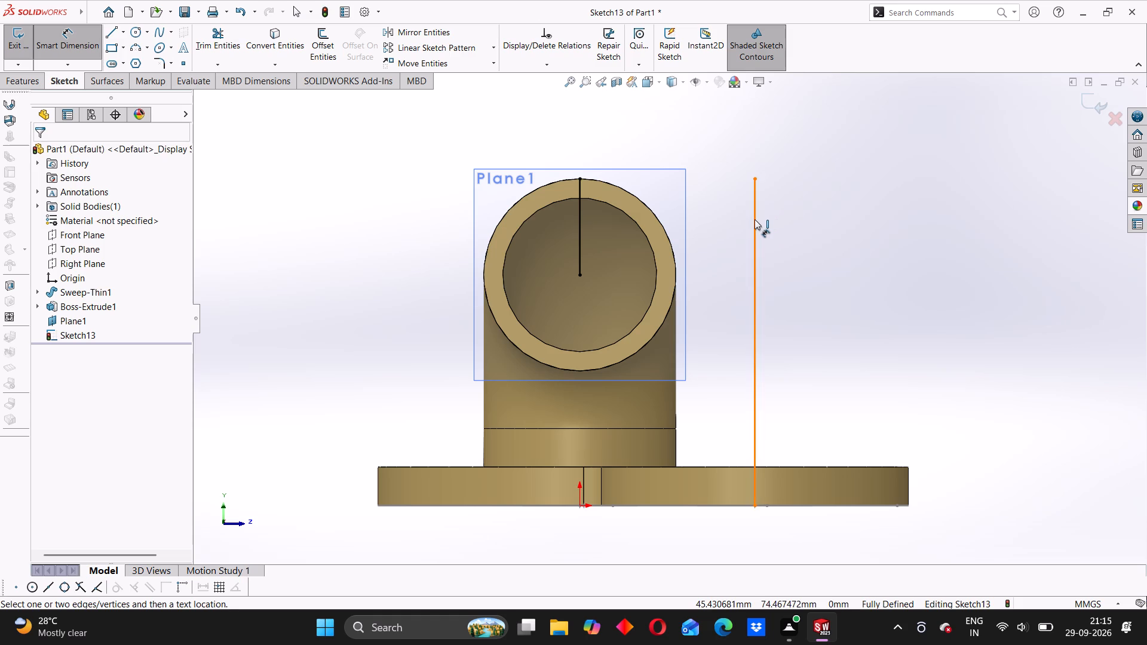
left_click(755, 210)
key("Delete")
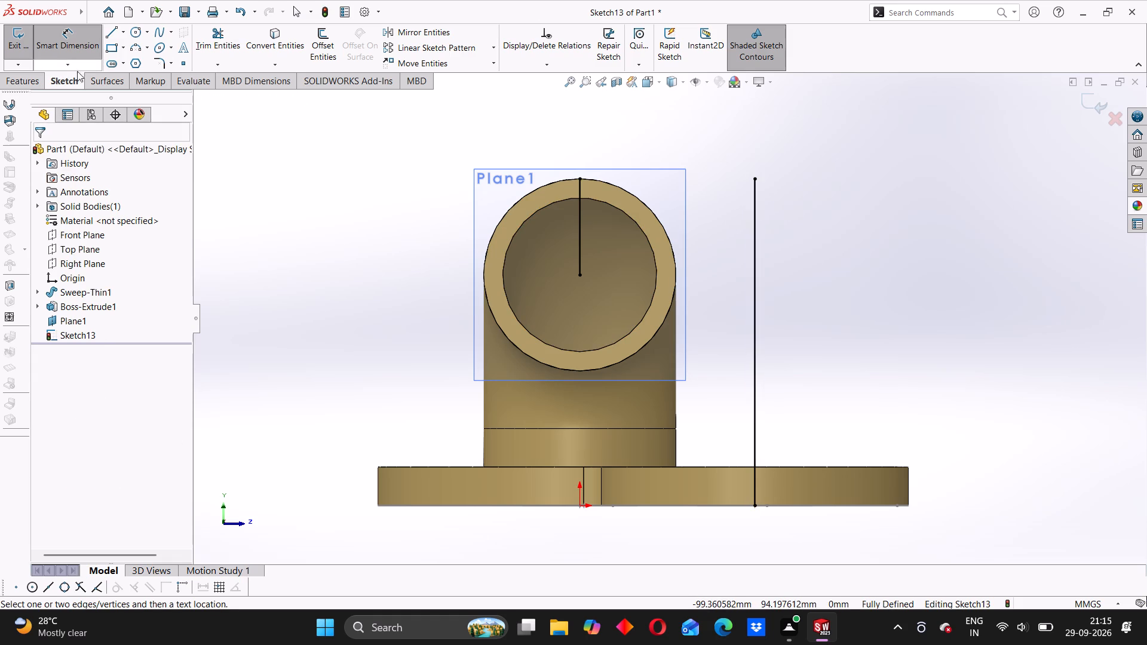
key("Escape")
key("Escape")
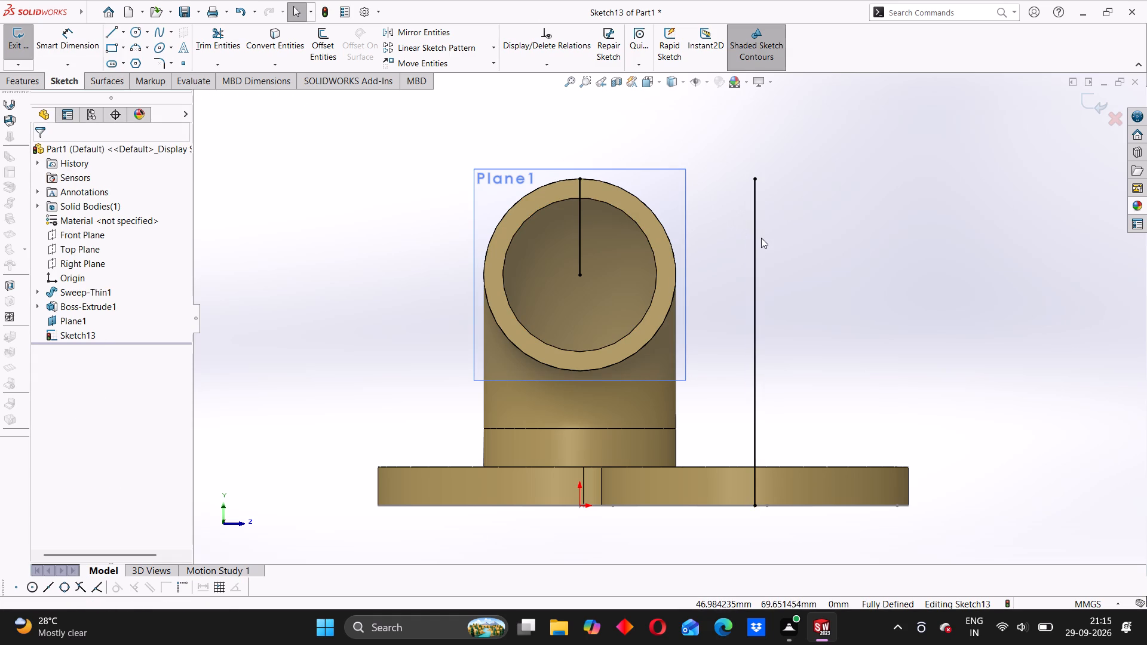
left_click(756, 245)
key("Delete")
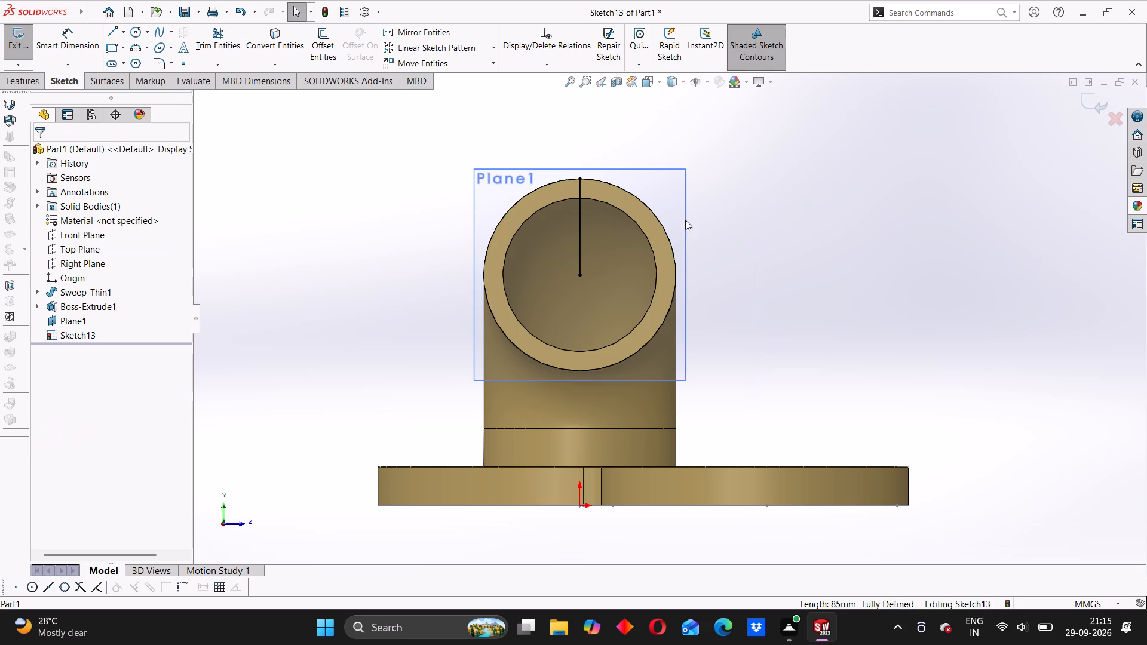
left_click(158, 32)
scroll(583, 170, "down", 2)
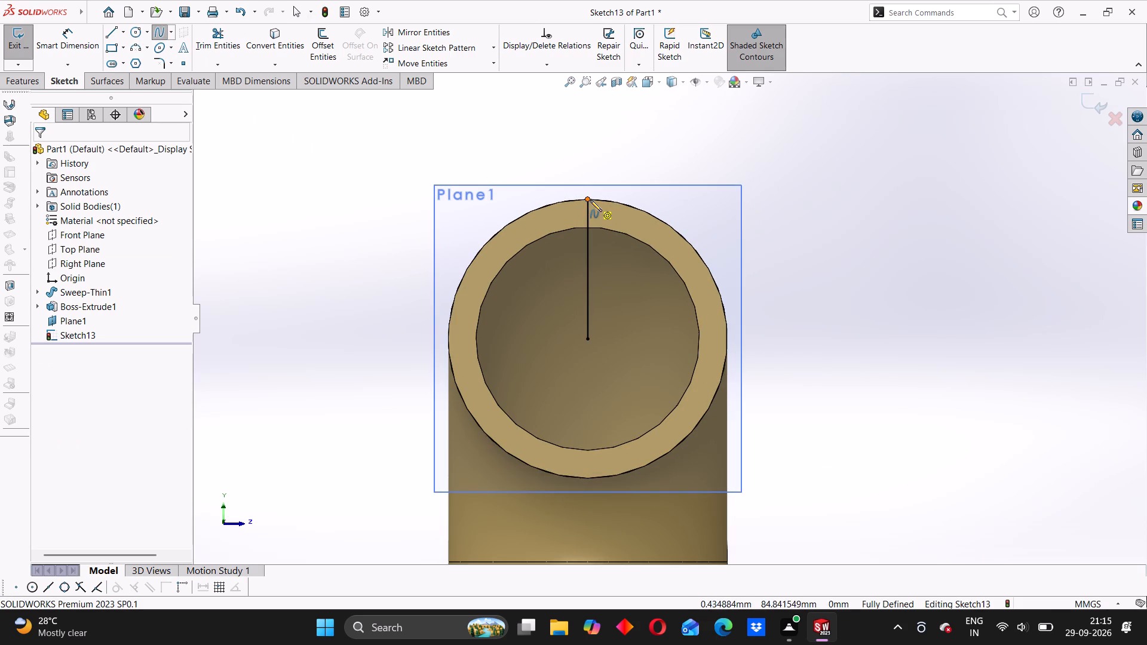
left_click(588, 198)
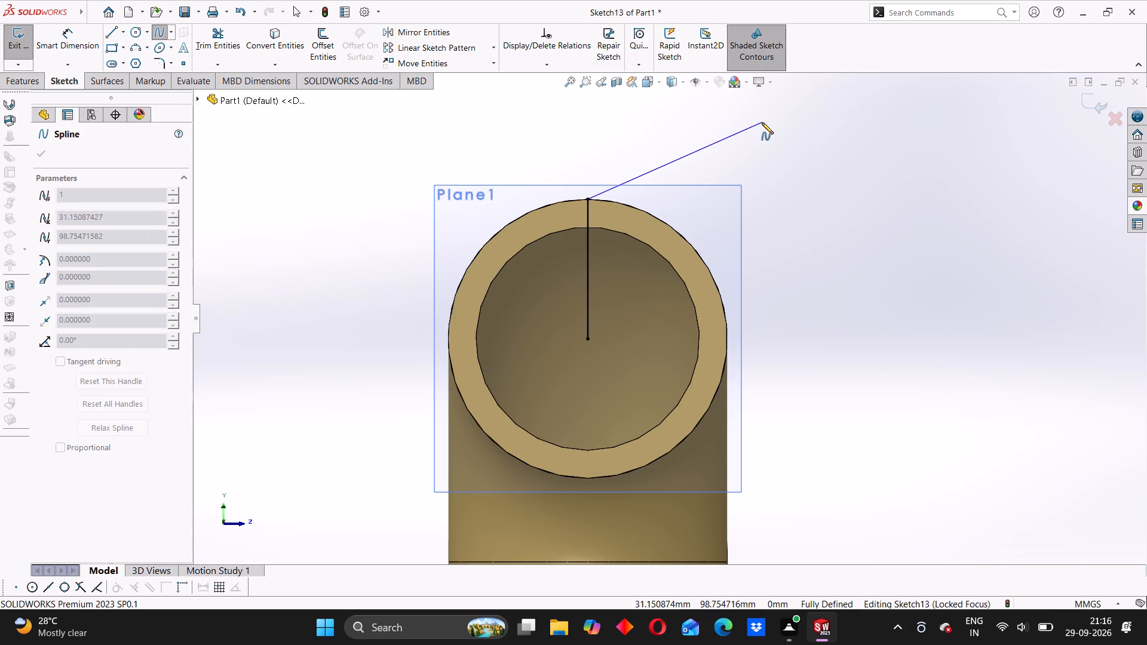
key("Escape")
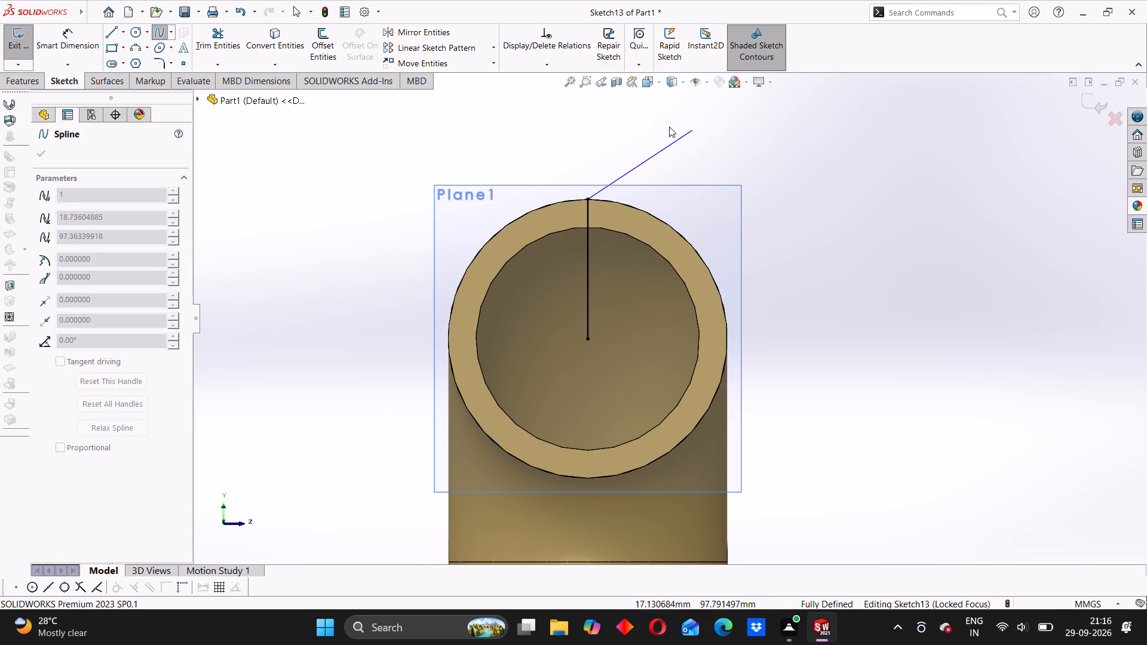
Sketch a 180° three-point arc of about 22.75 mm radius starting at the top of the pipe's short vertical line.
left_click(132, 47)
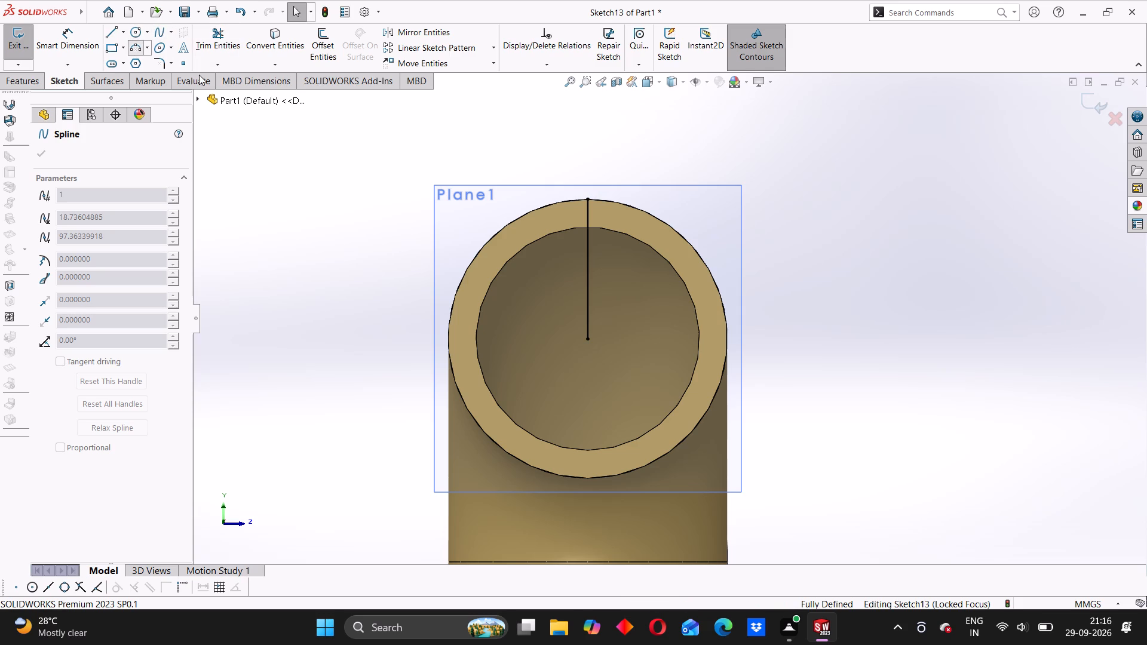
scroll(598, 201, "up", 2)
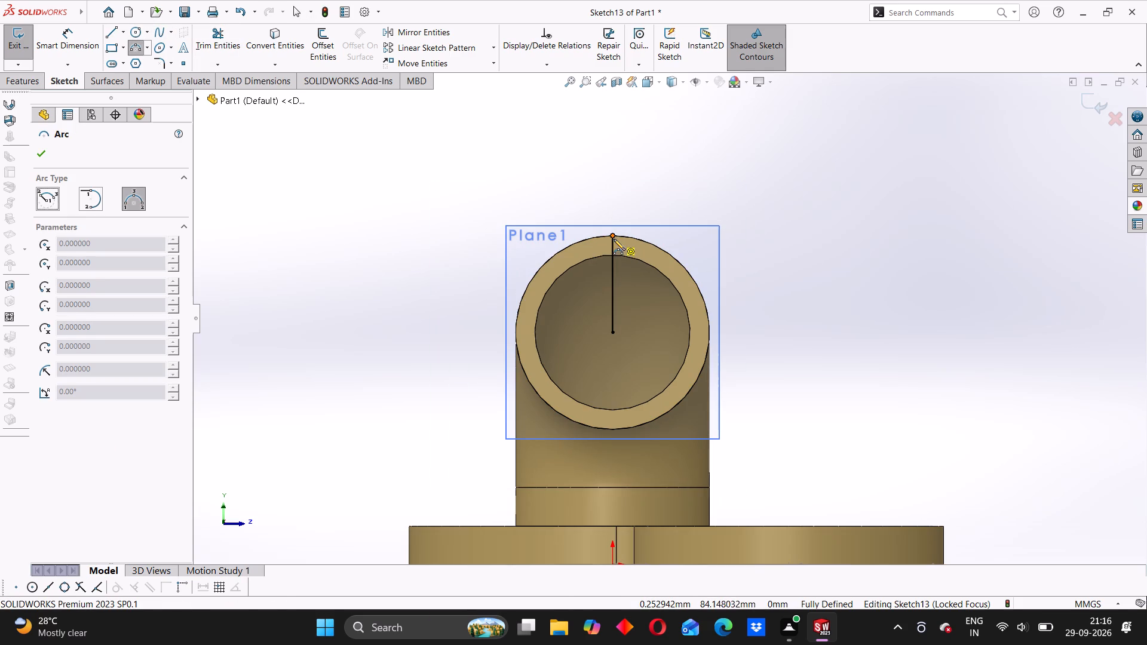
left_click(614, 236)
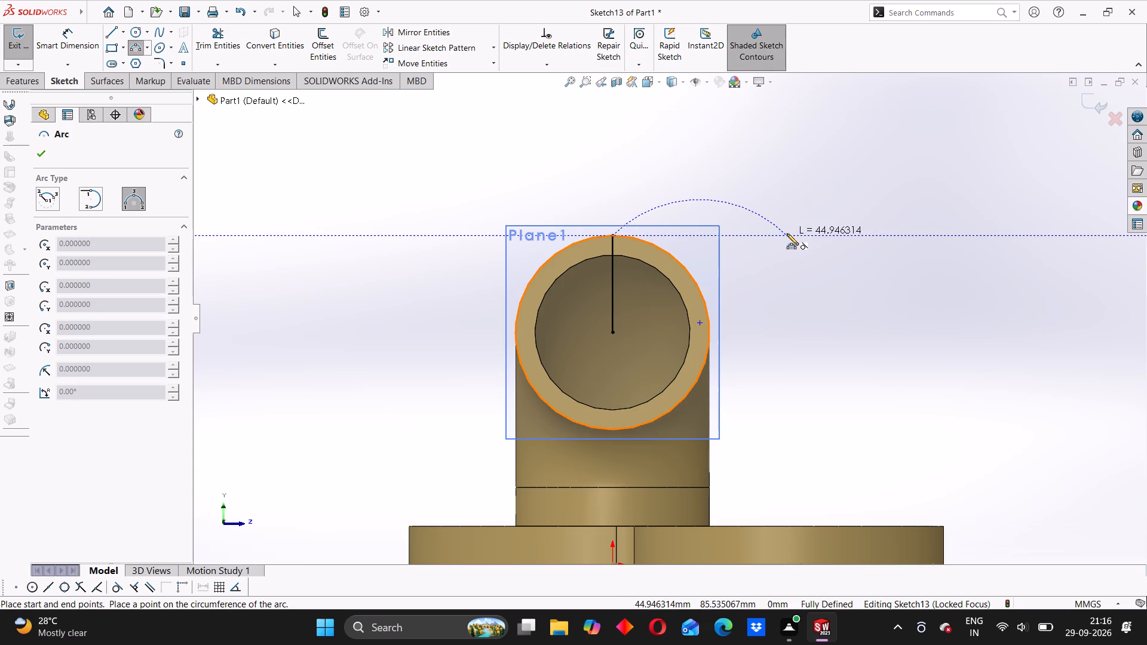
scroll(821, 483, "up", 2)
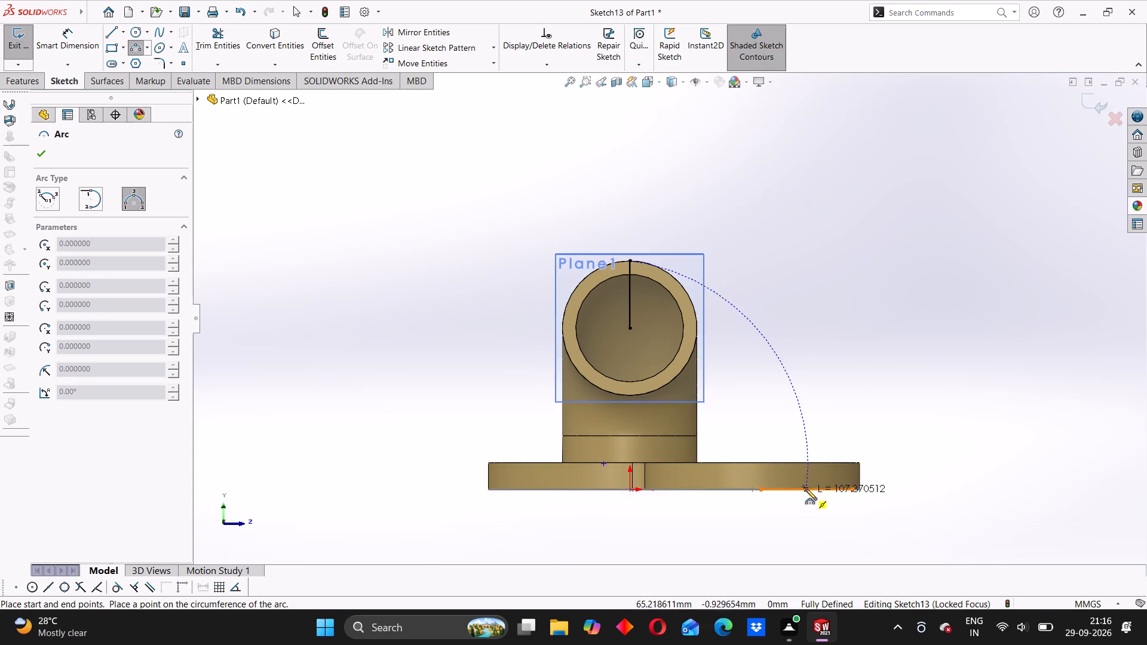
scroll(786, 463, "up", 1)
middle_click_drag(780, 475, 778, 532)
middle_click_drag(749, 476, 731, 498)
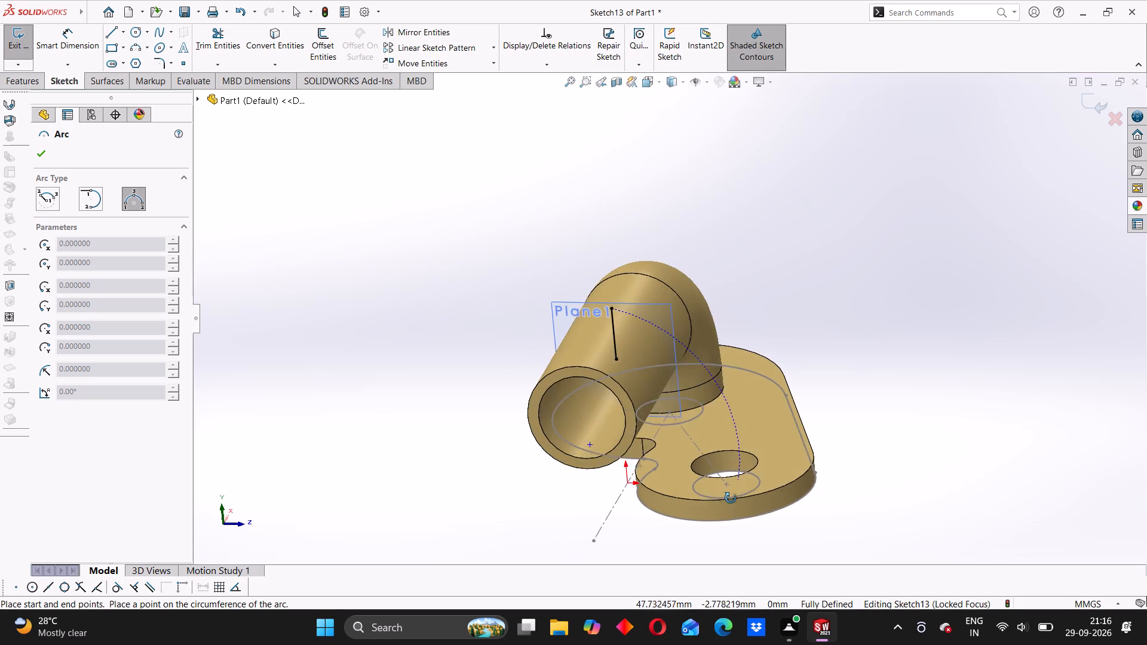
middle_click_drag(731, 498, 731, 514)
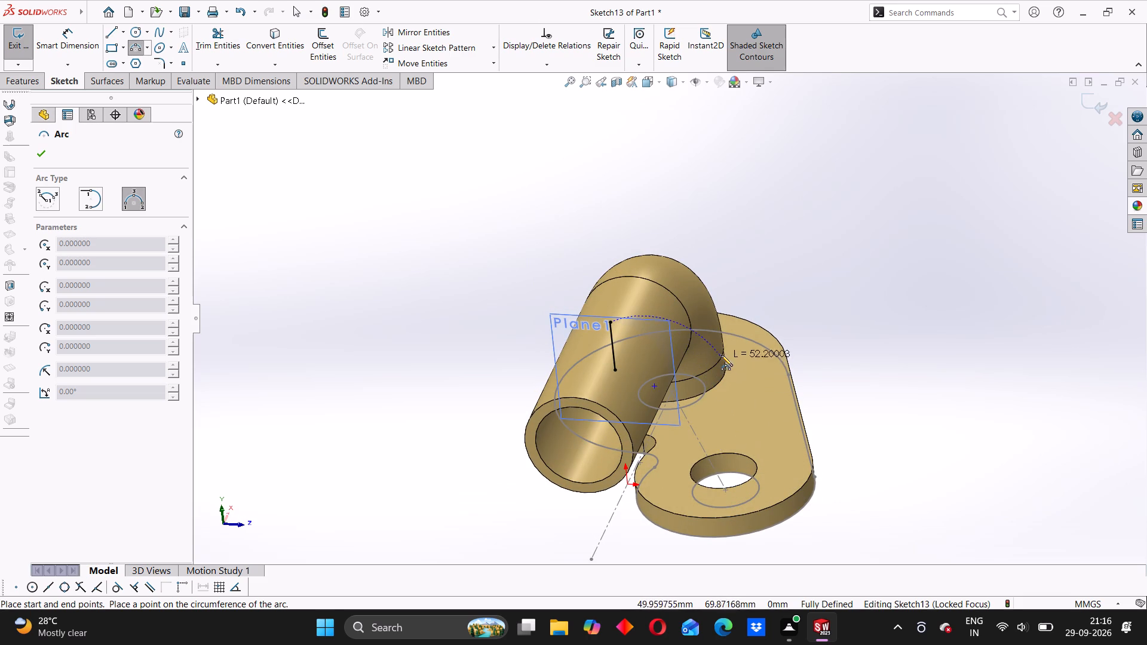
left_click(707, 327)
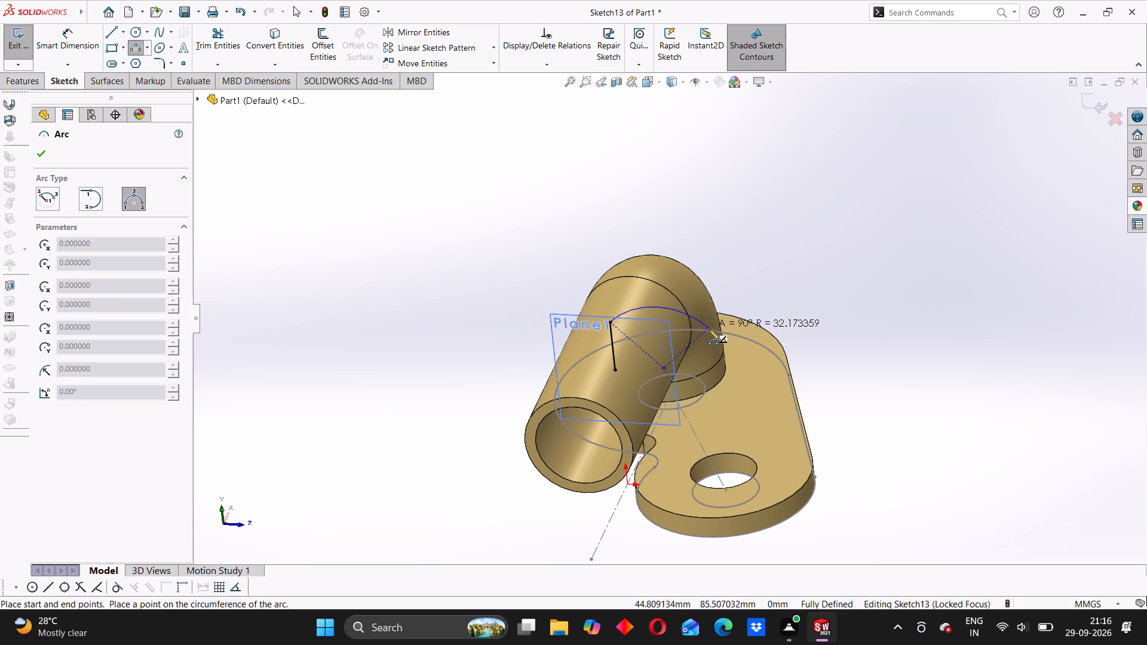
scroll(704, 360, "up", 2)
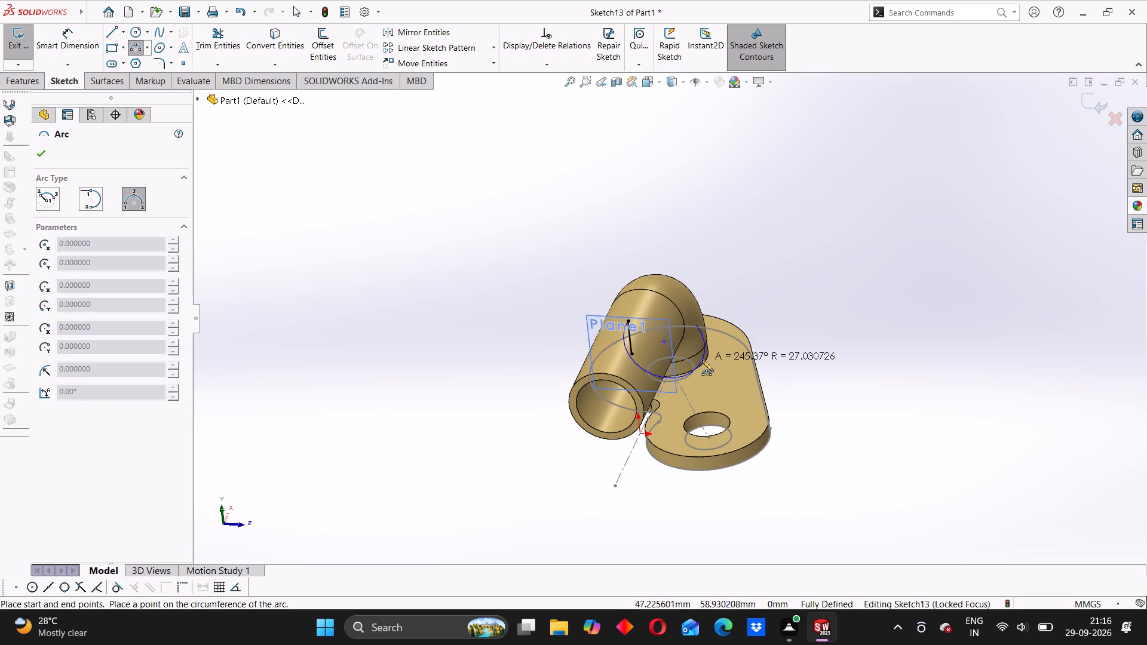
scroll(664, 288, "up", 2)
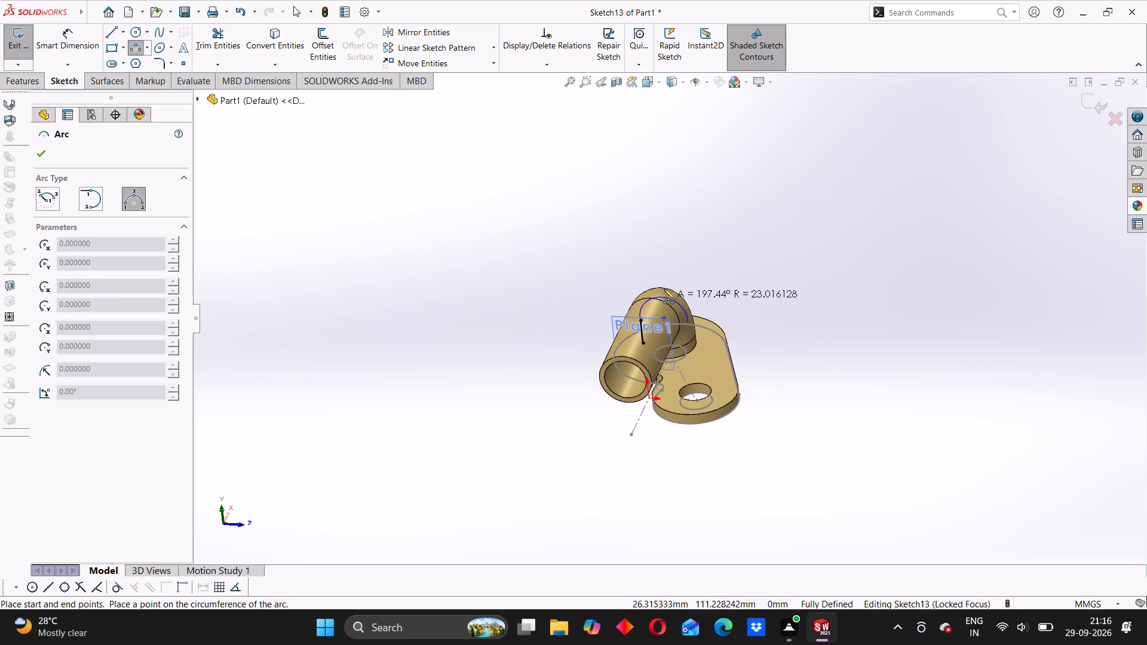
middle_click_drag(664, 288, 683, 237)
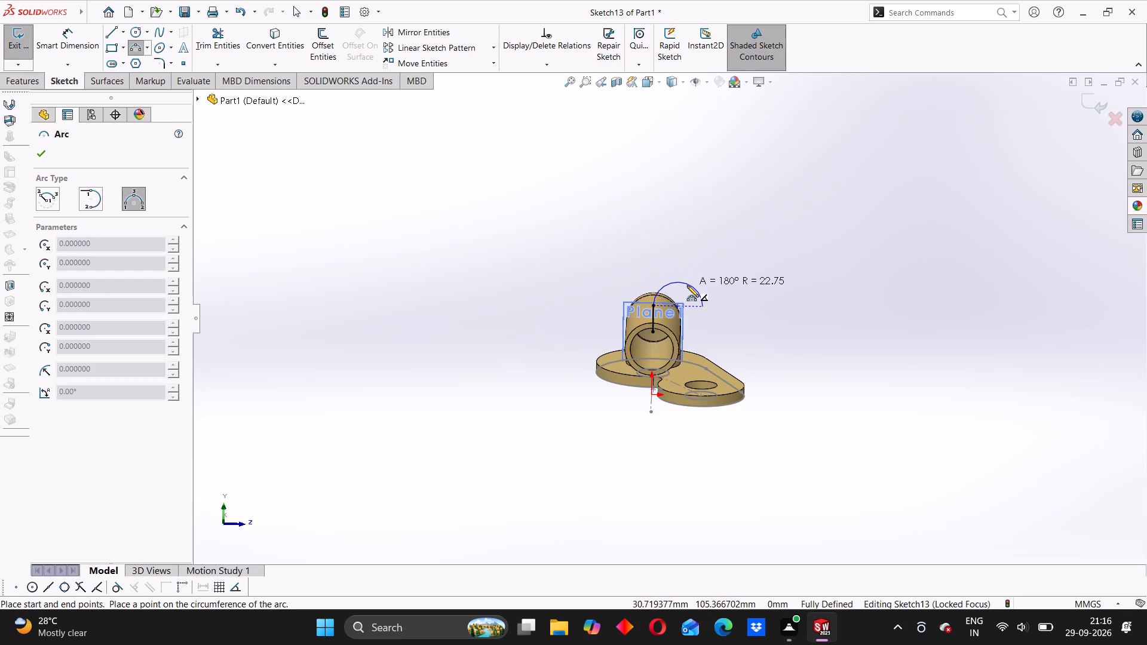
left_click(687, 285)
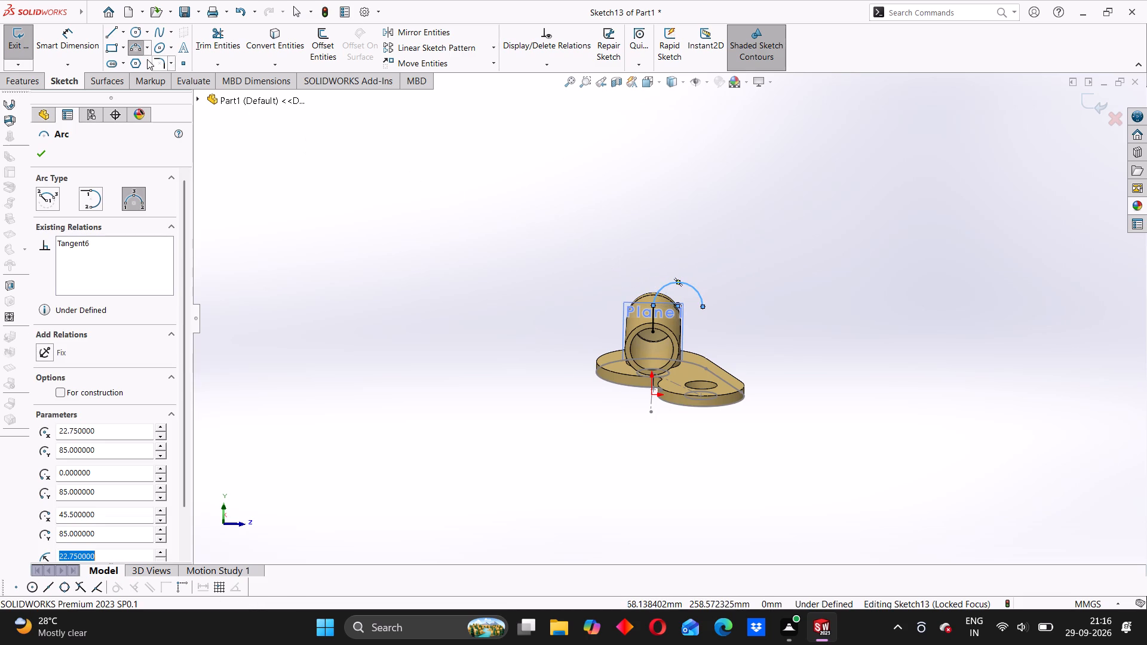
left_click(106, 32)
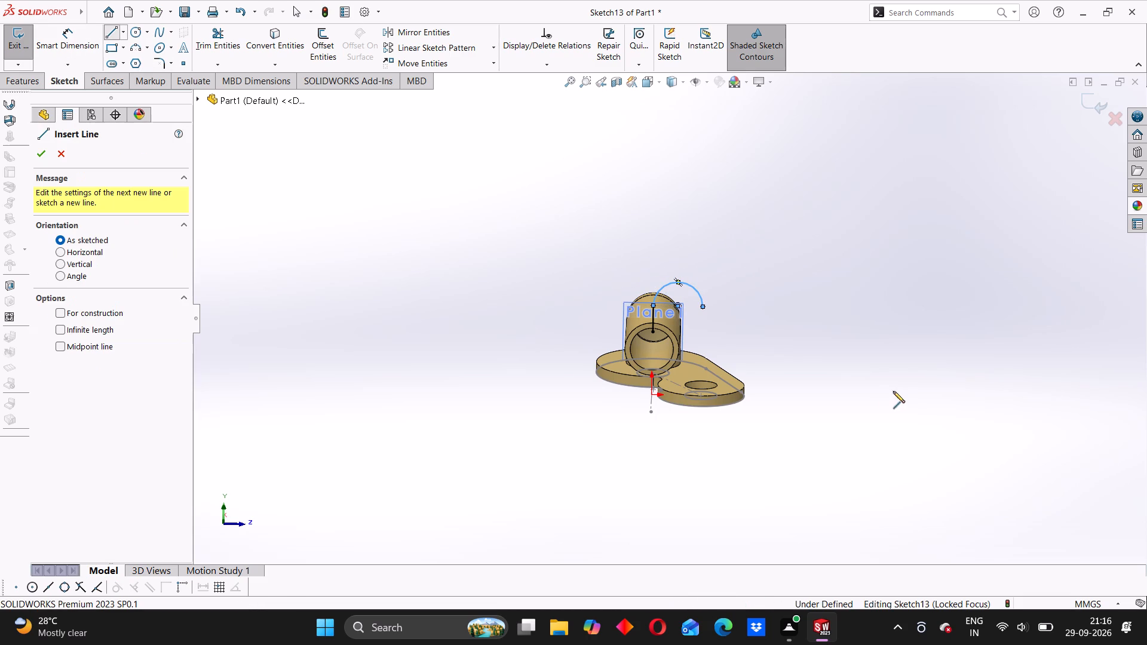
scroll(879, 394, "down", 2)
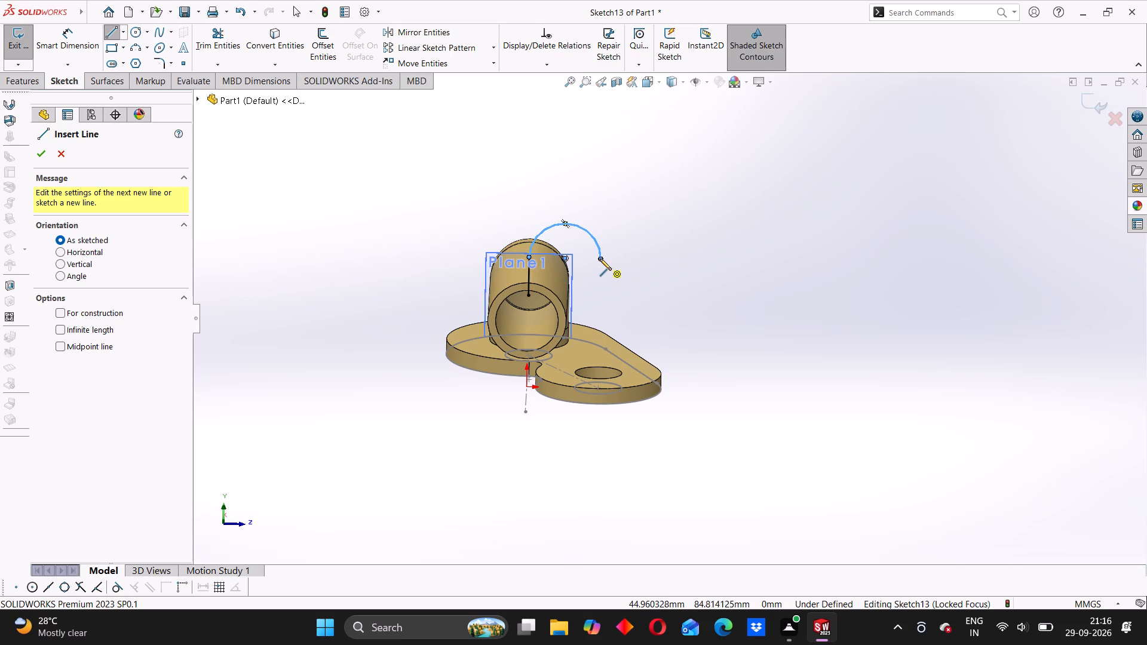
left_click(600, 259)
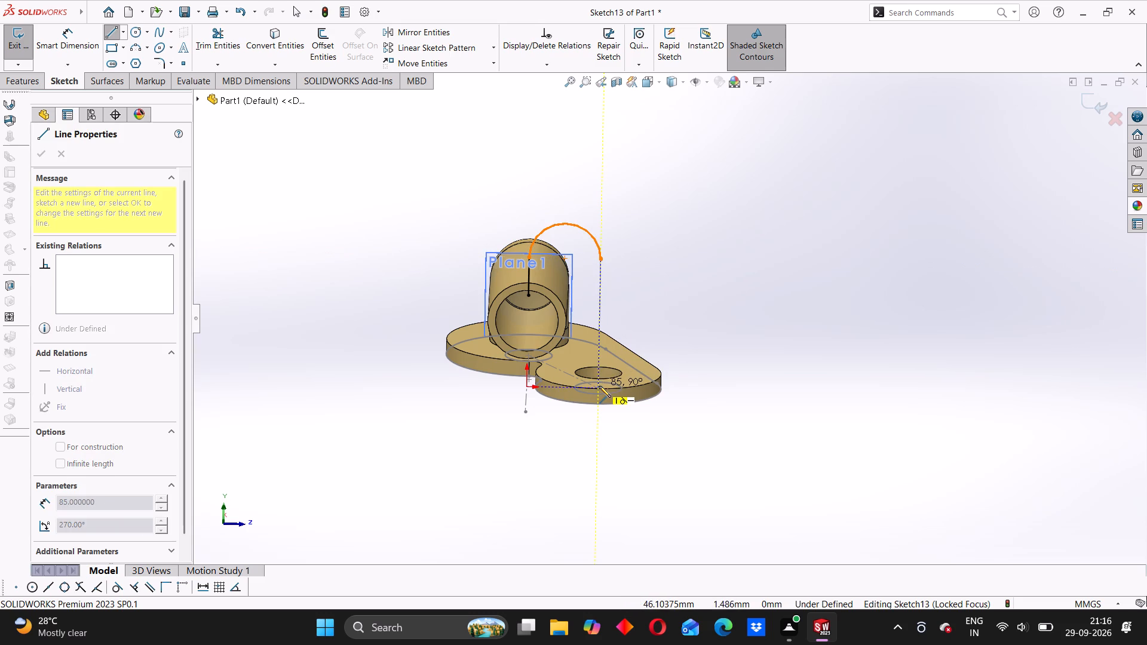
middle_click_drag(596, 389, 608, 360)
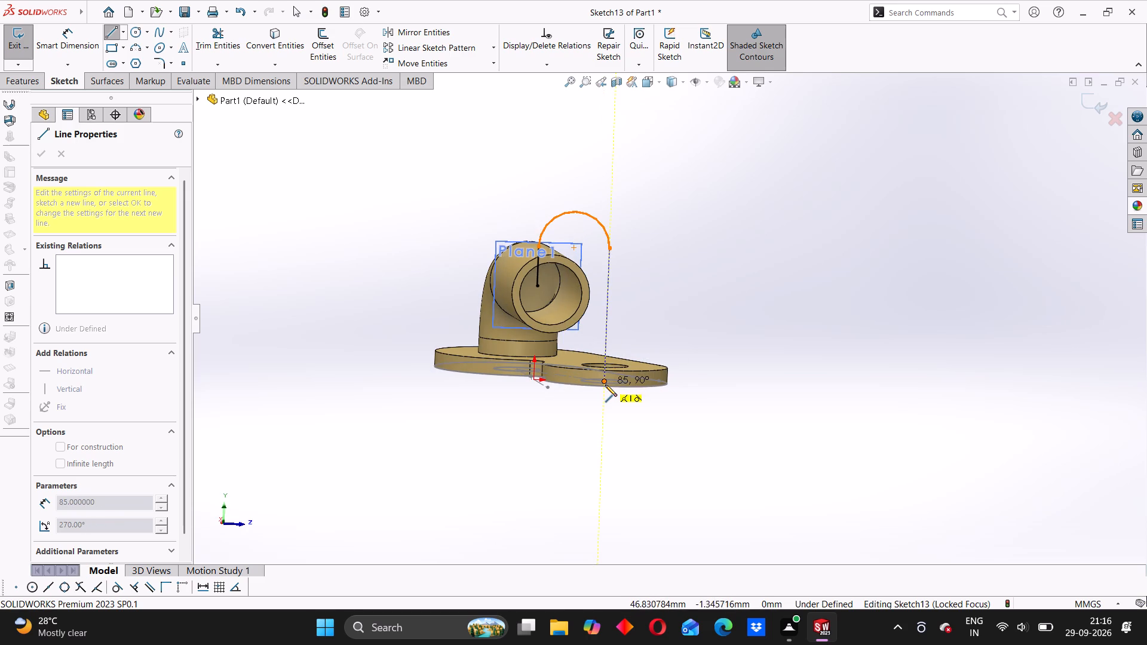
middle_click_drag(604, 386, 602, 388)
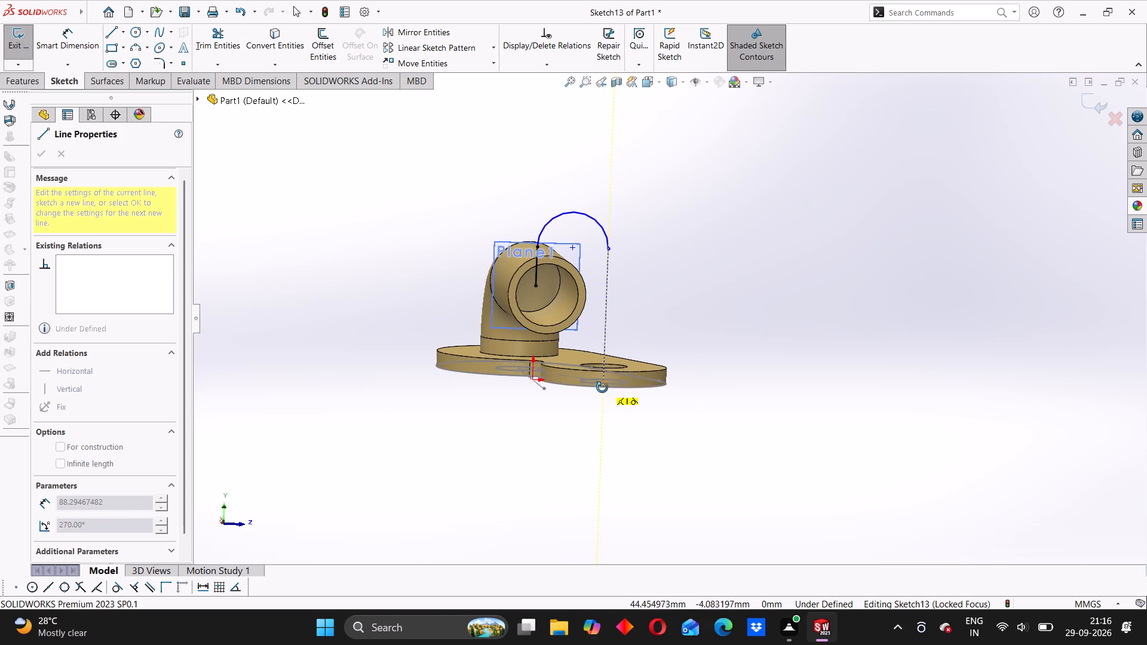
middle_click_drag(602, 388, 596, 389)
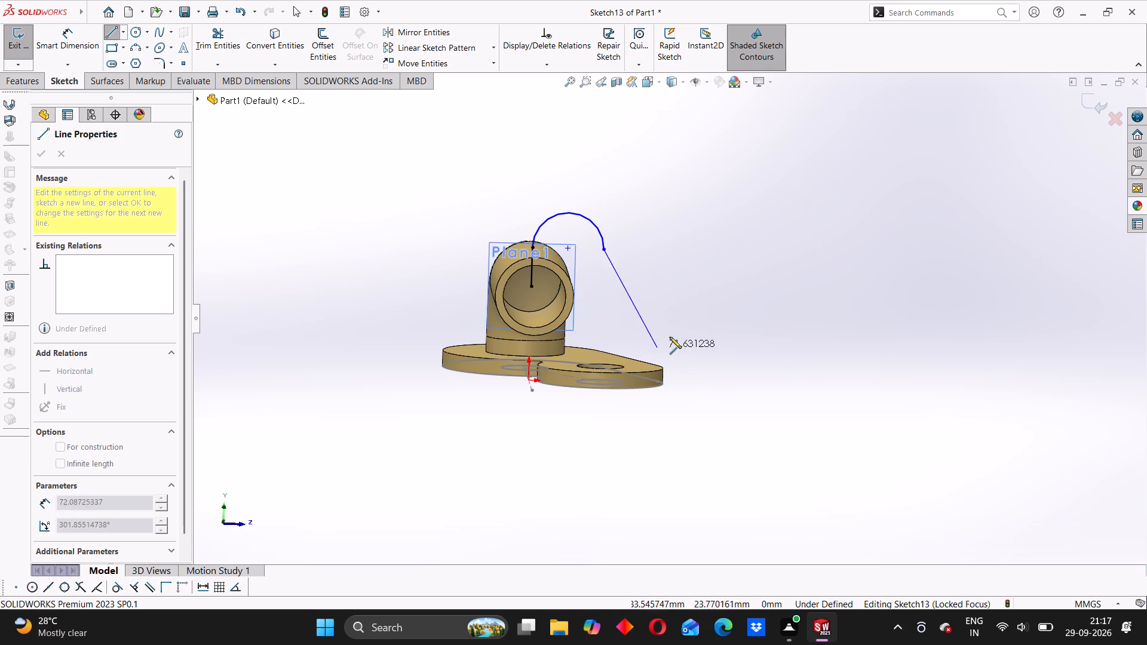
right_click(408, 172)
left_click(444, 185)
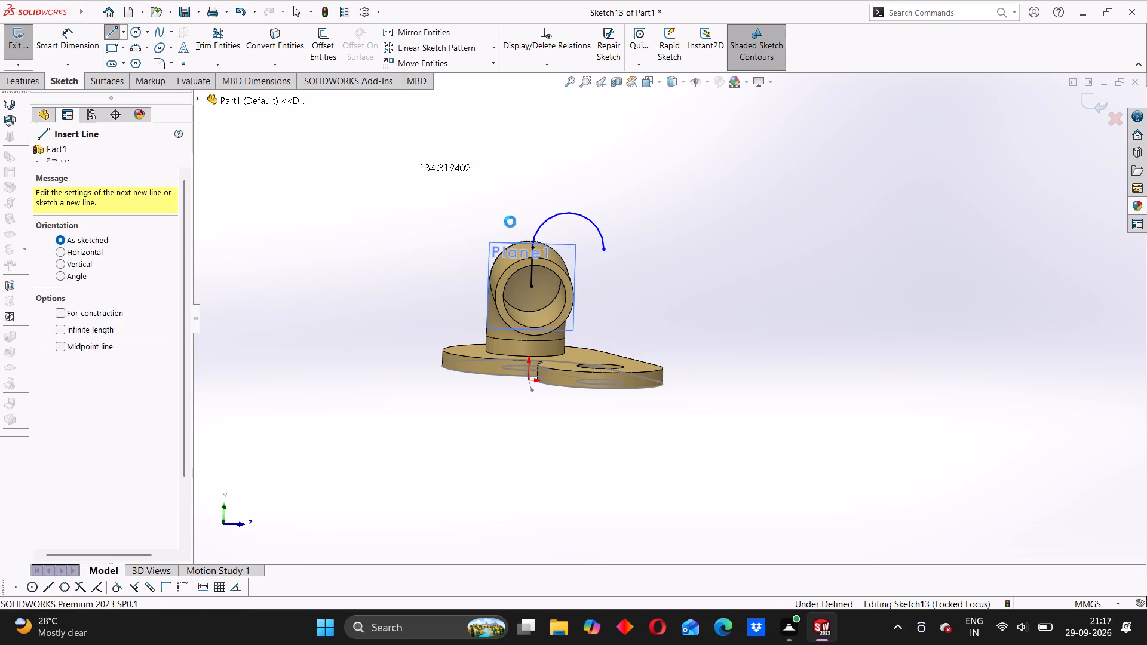
Delete the semicircular arc and the pipe's short vertical line from the sketch.
left_click(572, 214)
key("Delete")
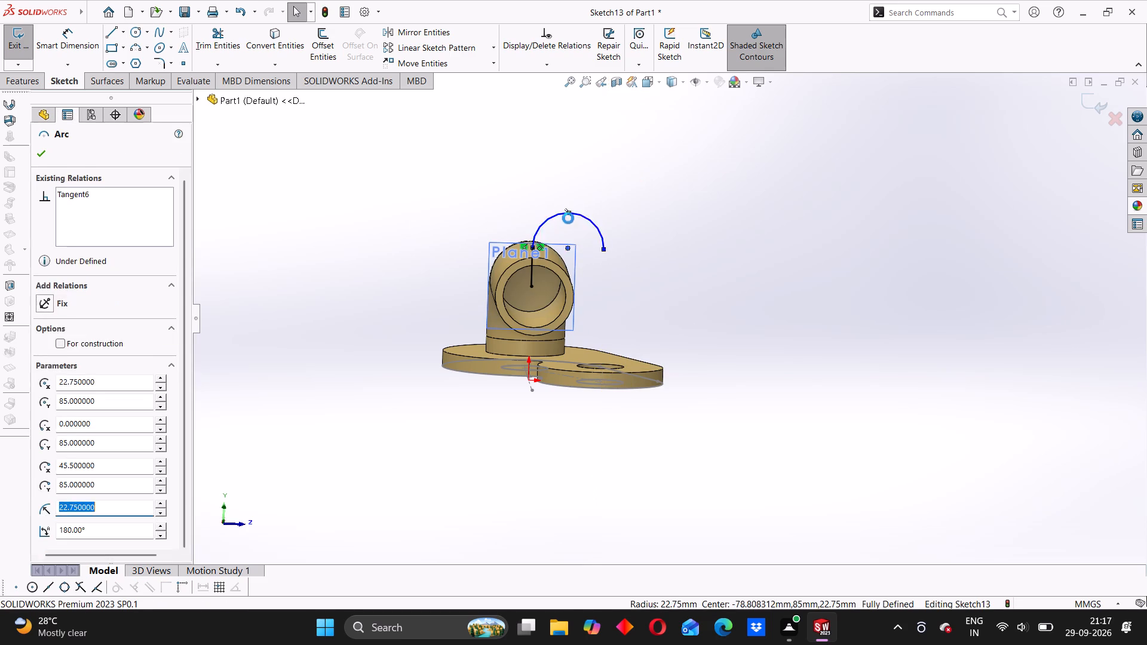
left_click(530, 273)
key("Delete")
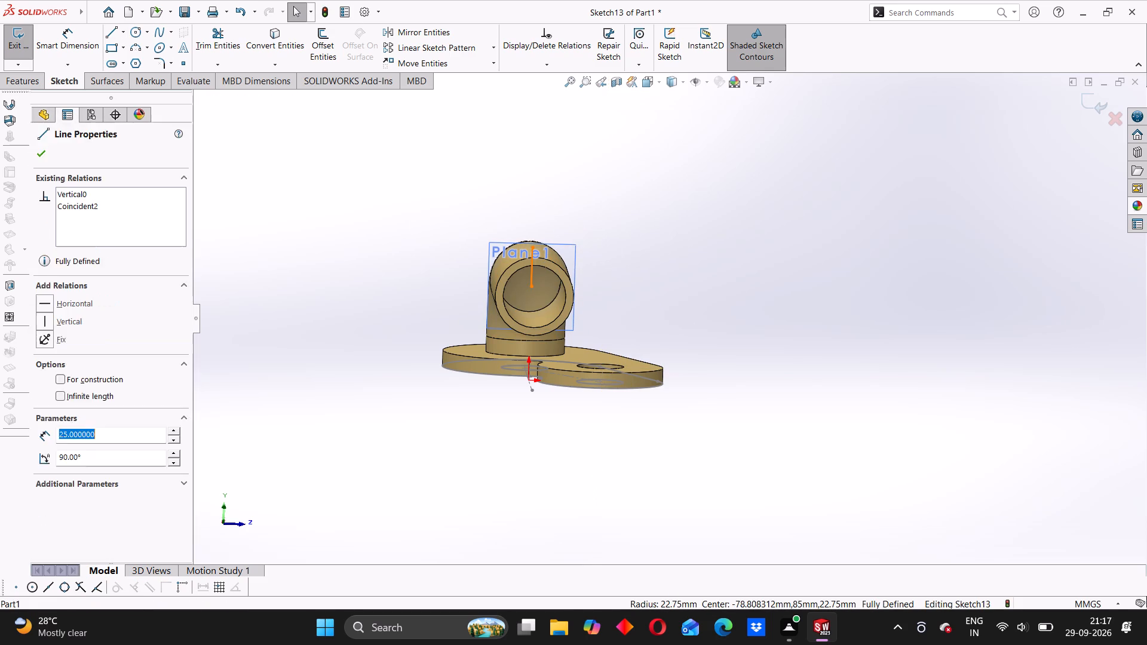
Exit the sketch on Plane1.
scroll(648, 300, "up", 1)
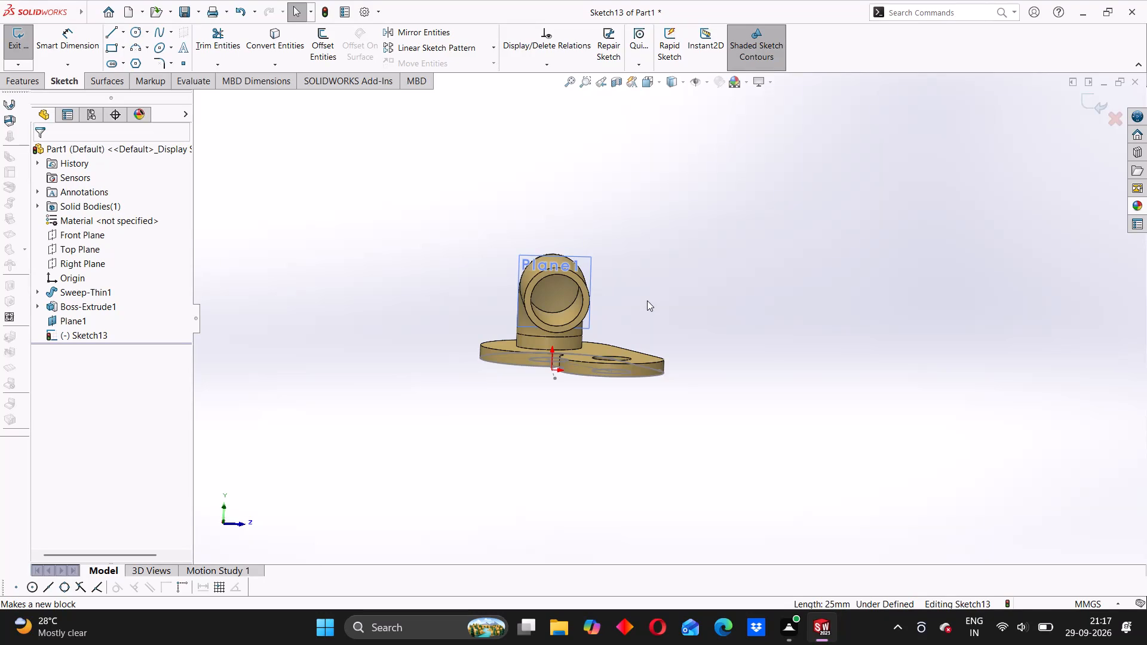
scroll(560, 399, "up", 2)
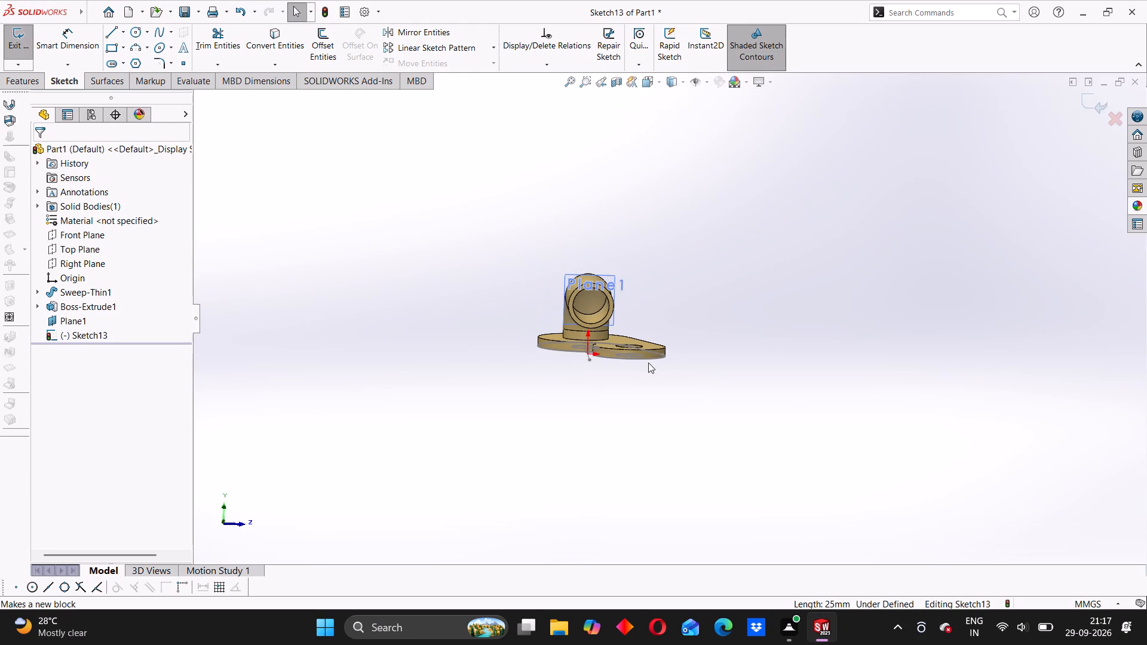
middle_click_drag(647, 363, 613, 383)
middle_click_drag(584, 391, 606, 391)
scroll(603, 357, "down", 3)
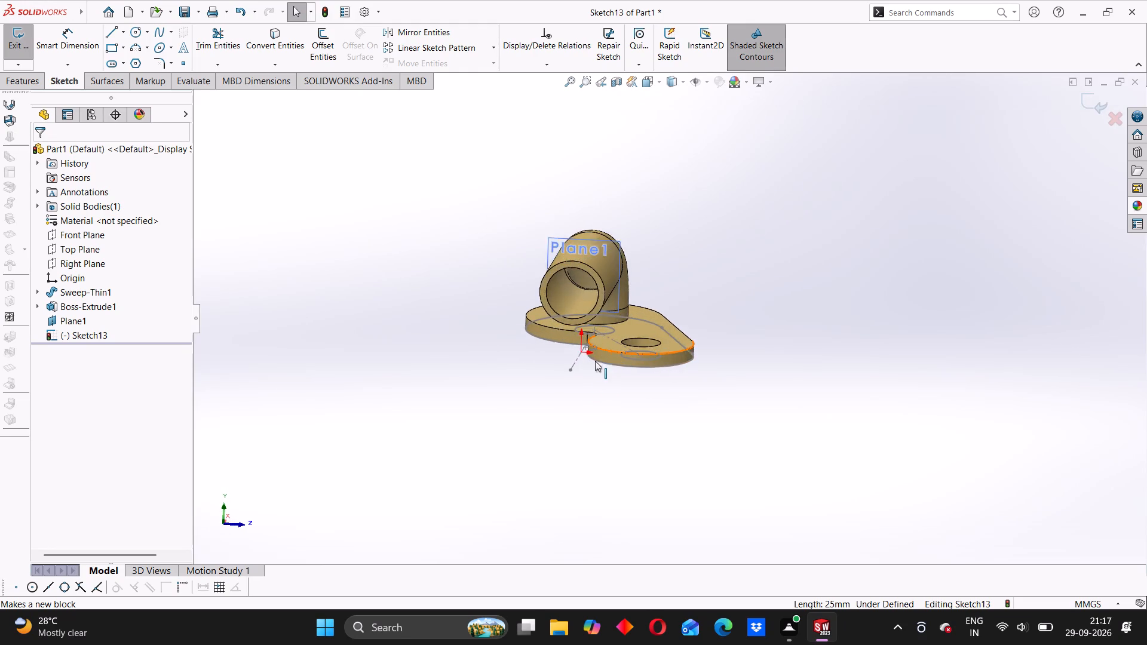
scroll(595, 361, "down", 2)
middle_click_drag(575, 396, 593, 358)
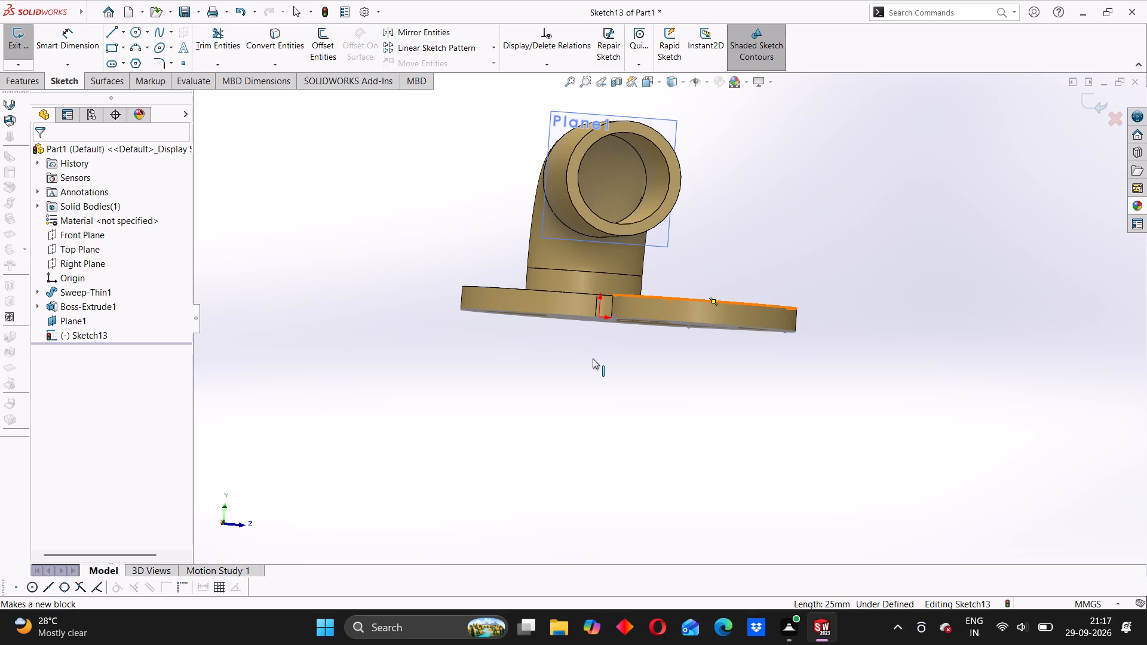
scroll(664, 365, "up", 4)
middle_click_drag(632, 351, 578, 424)
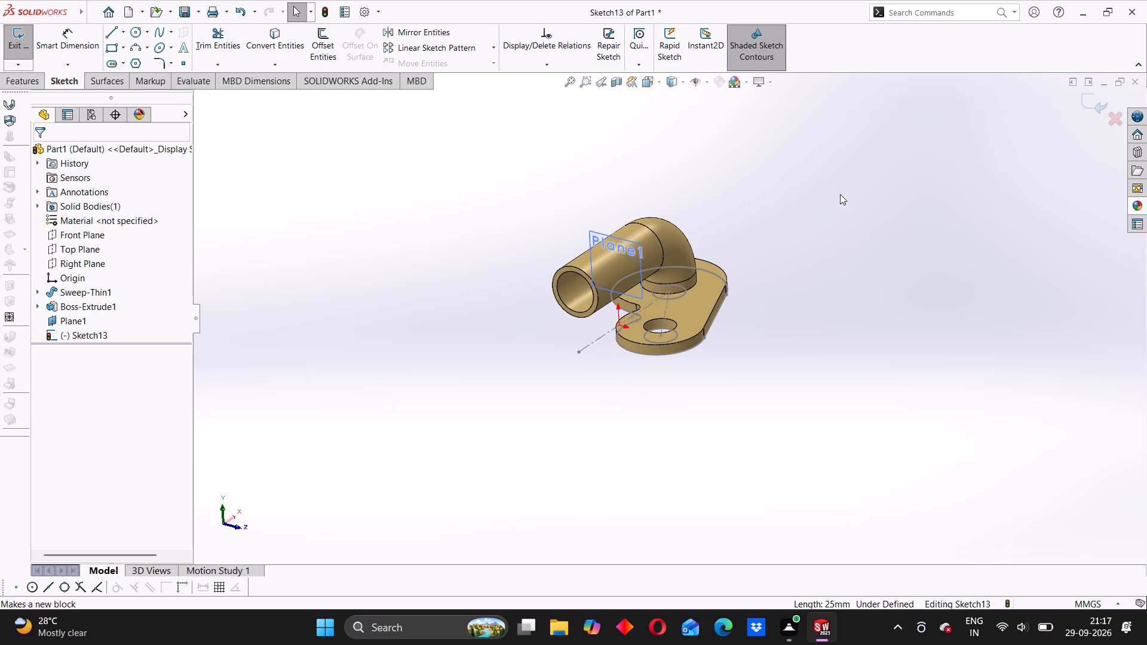
left_click(1096, 105)
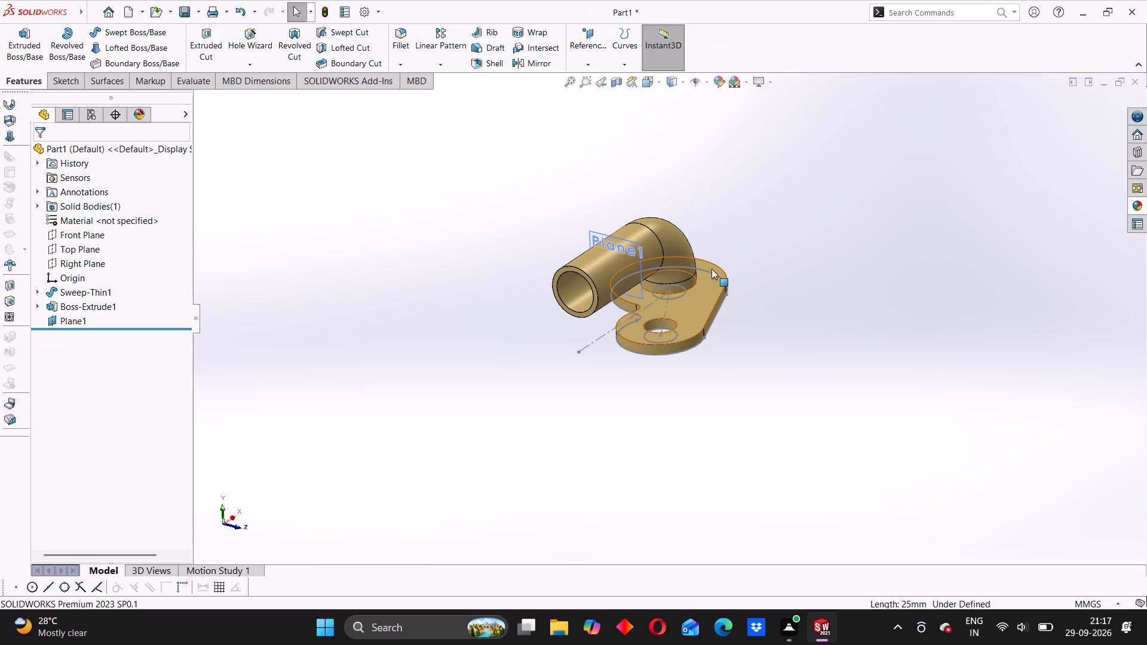
Open the flange's extrusion feature, Boss-Extrude1, for editing.
scroll(653, 303, "down", 2)
middle_click_drag(639, 364, 640, 360)
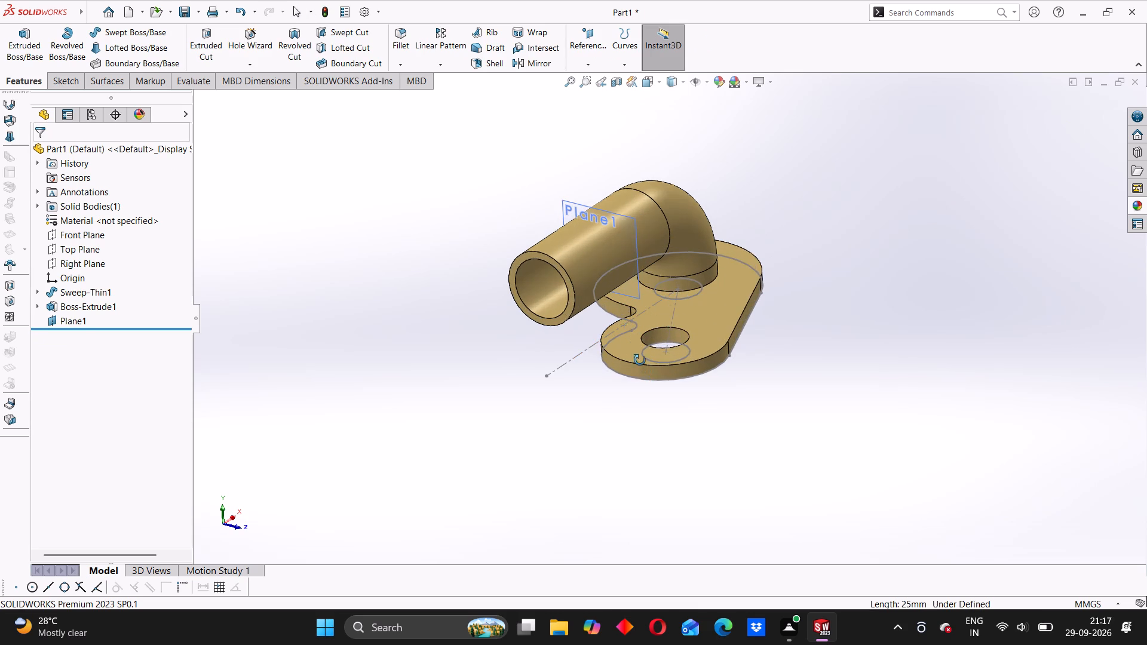
middle_click_drag(640, 360, 657, 332)
scroll(584, 339, "up", 2)
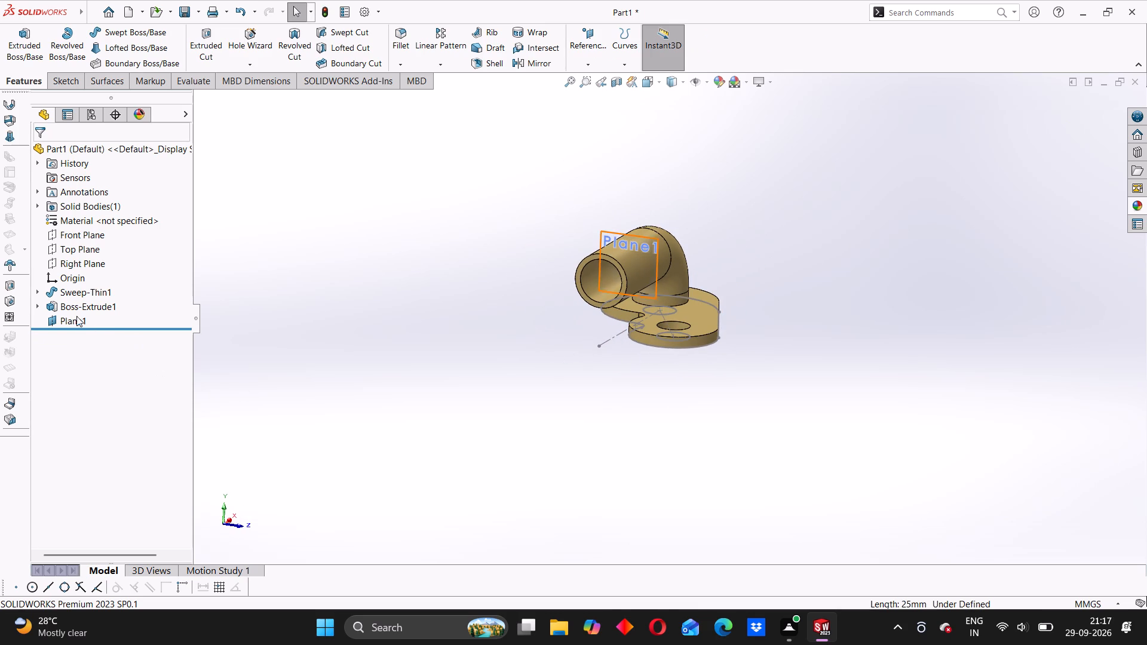
left_click(50, 308)
left_click(59, 277)
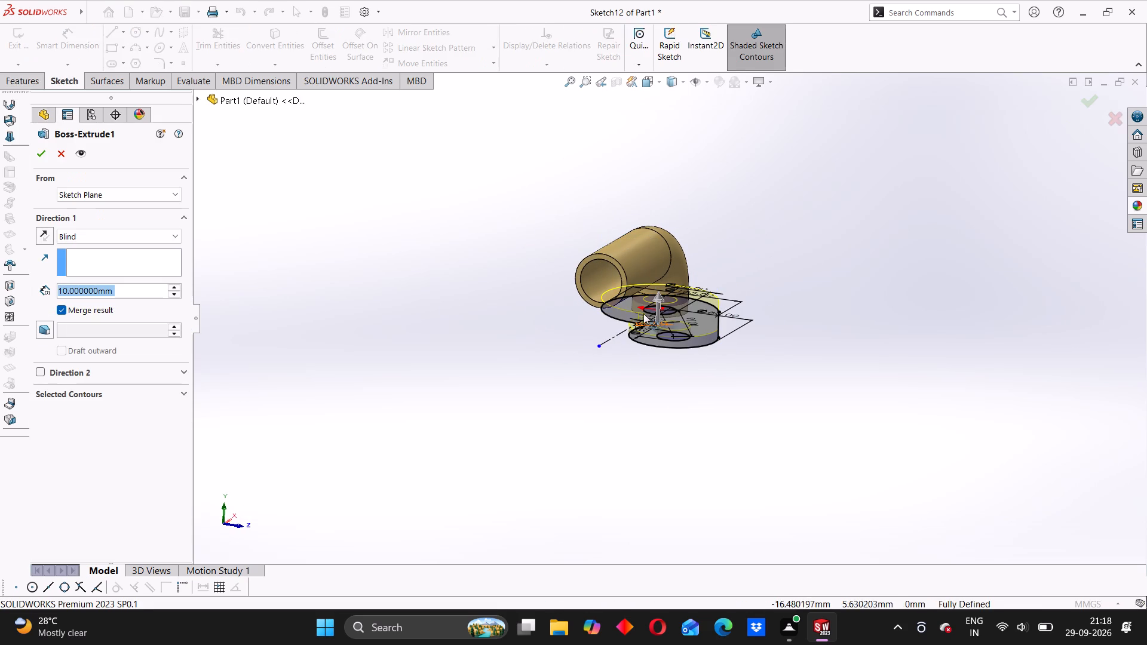
Examine the flange extrusion preview and its sketch dimensions from several angles, keeping the 10 mm depth.
middle_click_drag(666, 389, 576, 413)
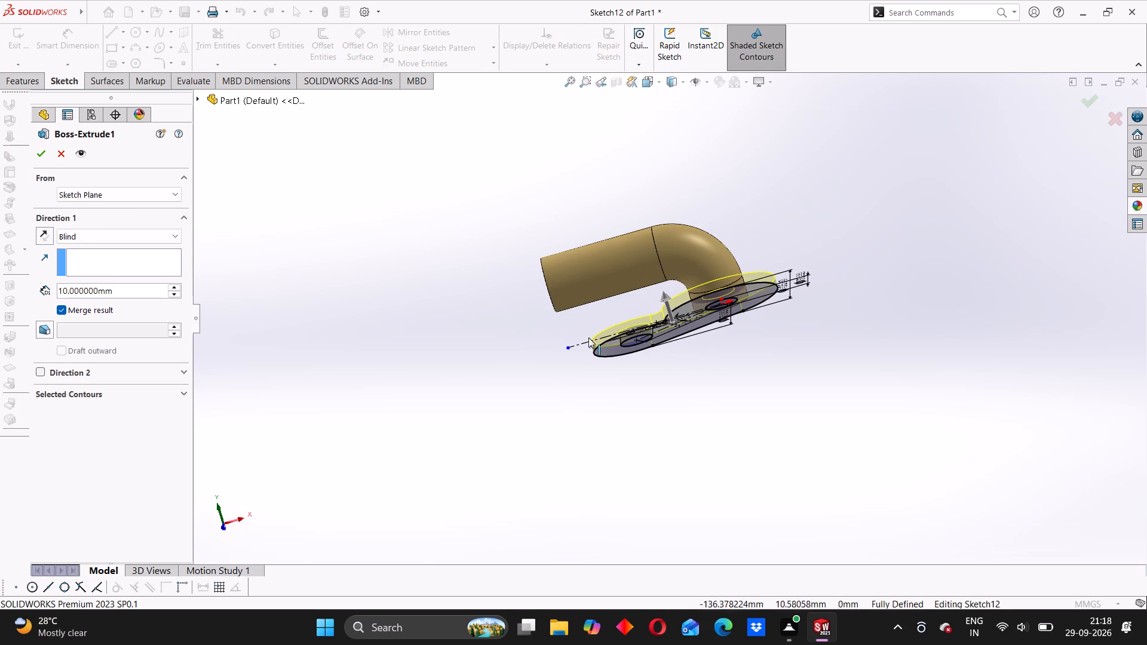
scroll(590, 337, "down", 2)
scroll(633, 350, "up", 2)
middle_click_drag(619, 358, 641, 394)
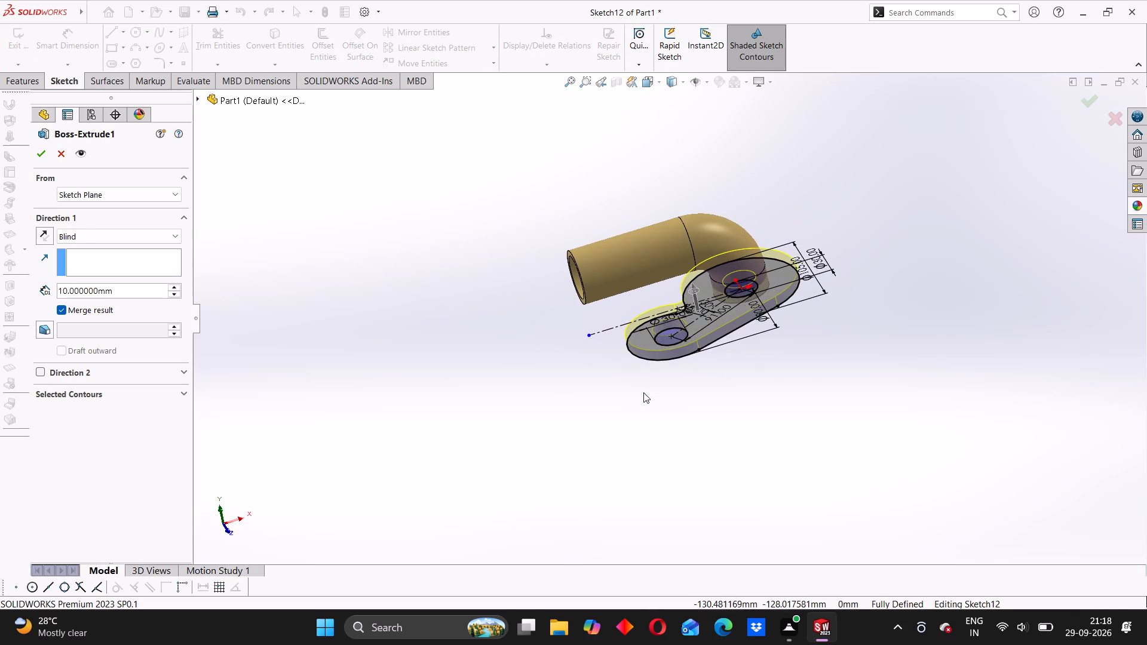
scroll(685, 315, "down", 2)
middle_click_drag(686, 399, 716, 319)
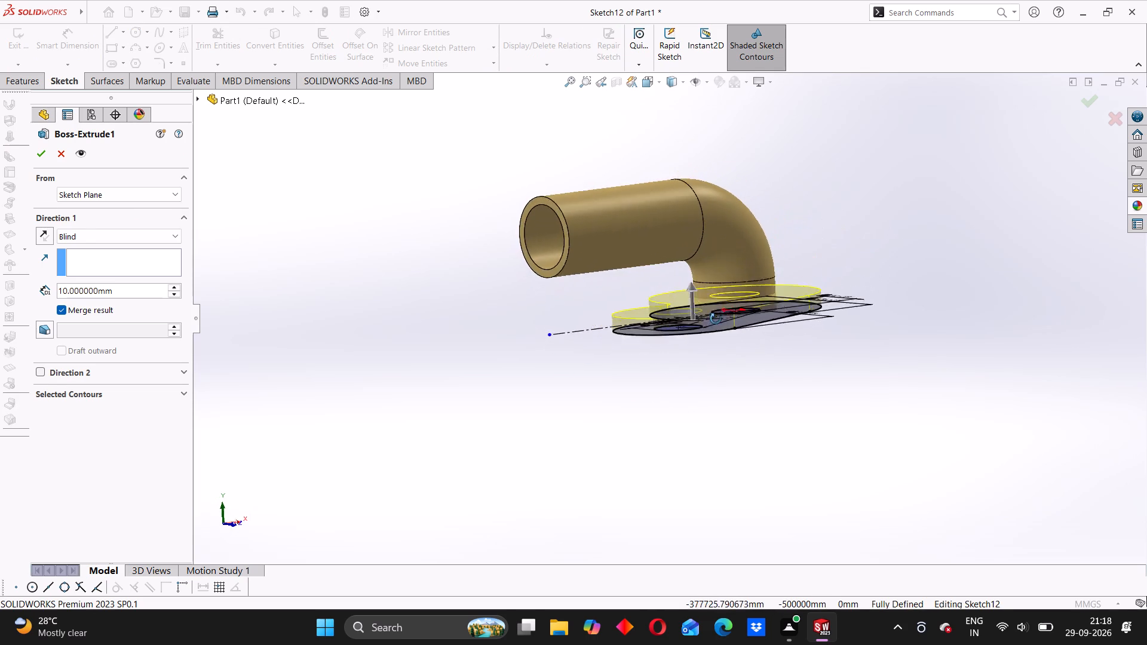
middle_click_drag(716, 319, 711, 303)
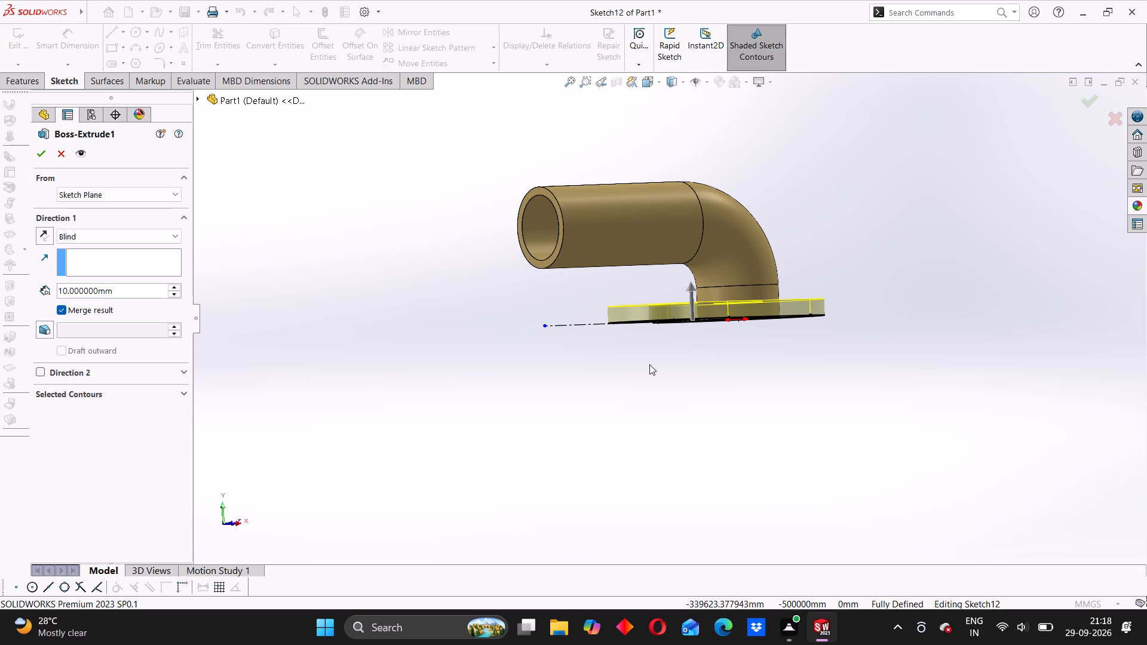
middle_click_drag(689, 348, 754, 381)
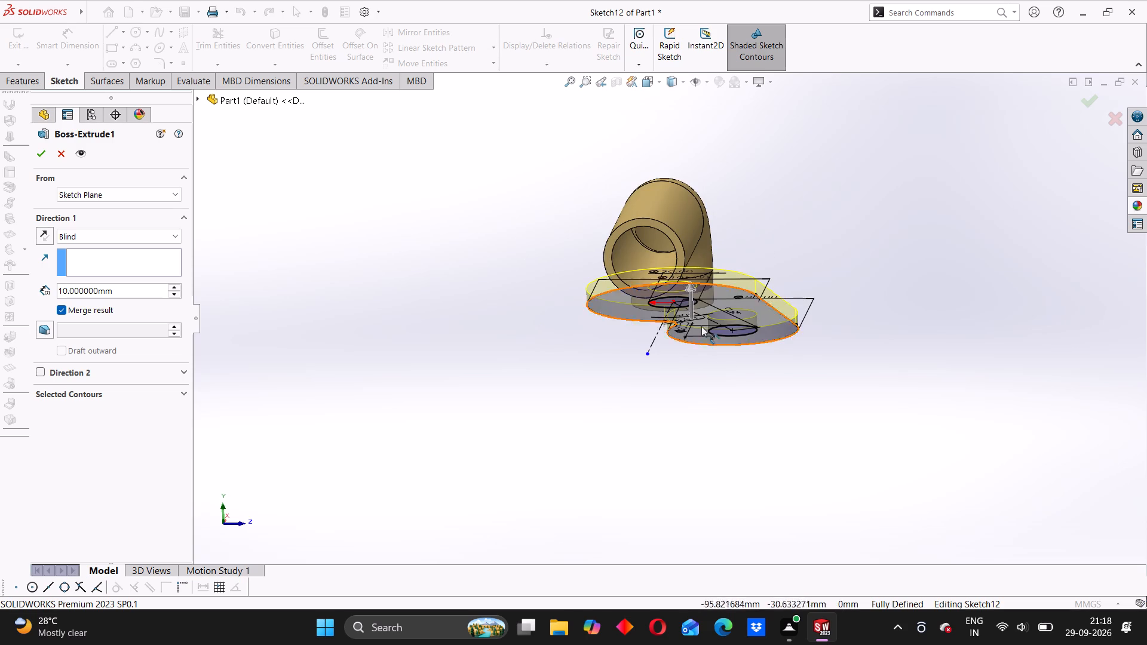
scroll(699, 321, "down", 4)
middle_click_drag(714, 390, 633, 508)
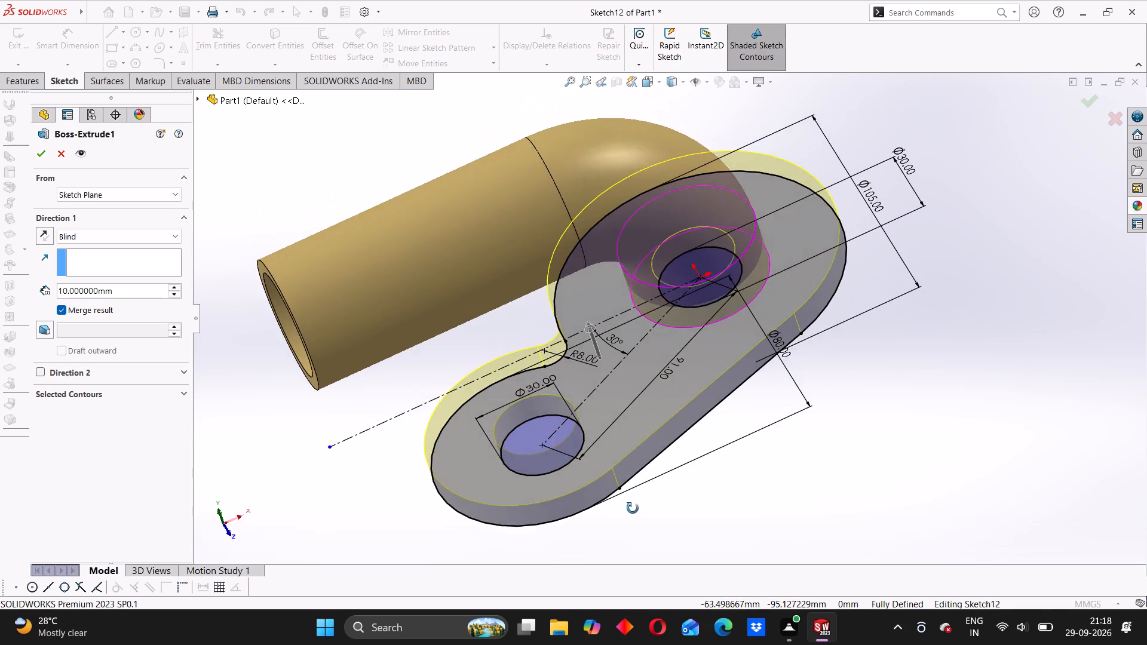
middle_click_drag(633, 508, 673, 389)
scroll(626, 371, "down", 2)
scroll(599, 377, "up", 2)
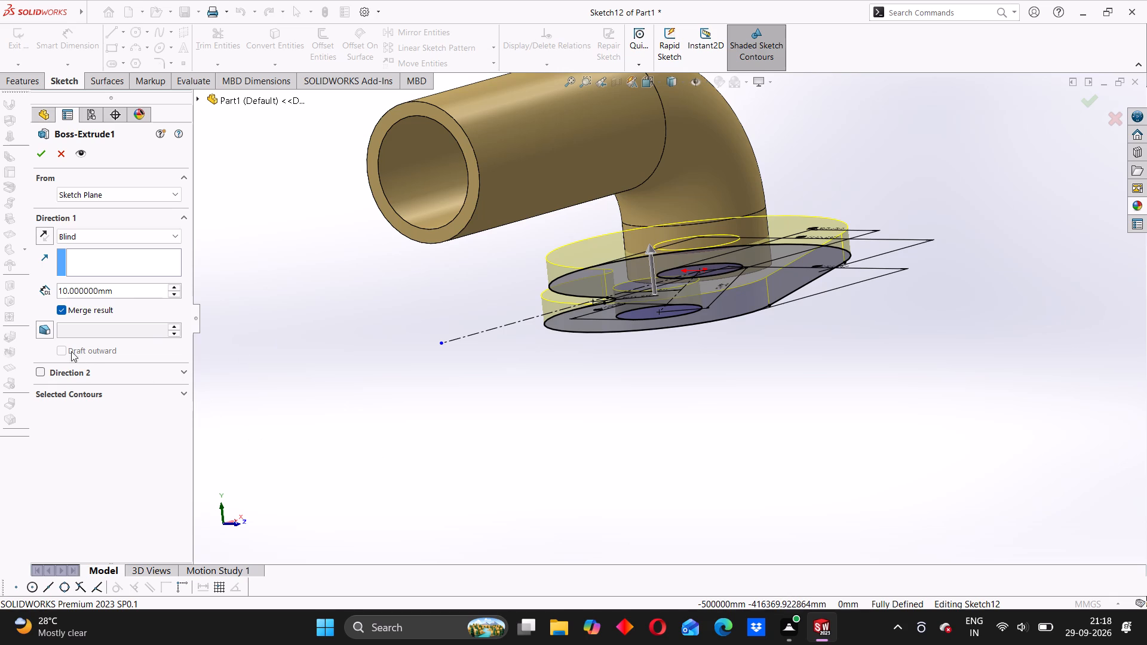
left_click(41, 155)
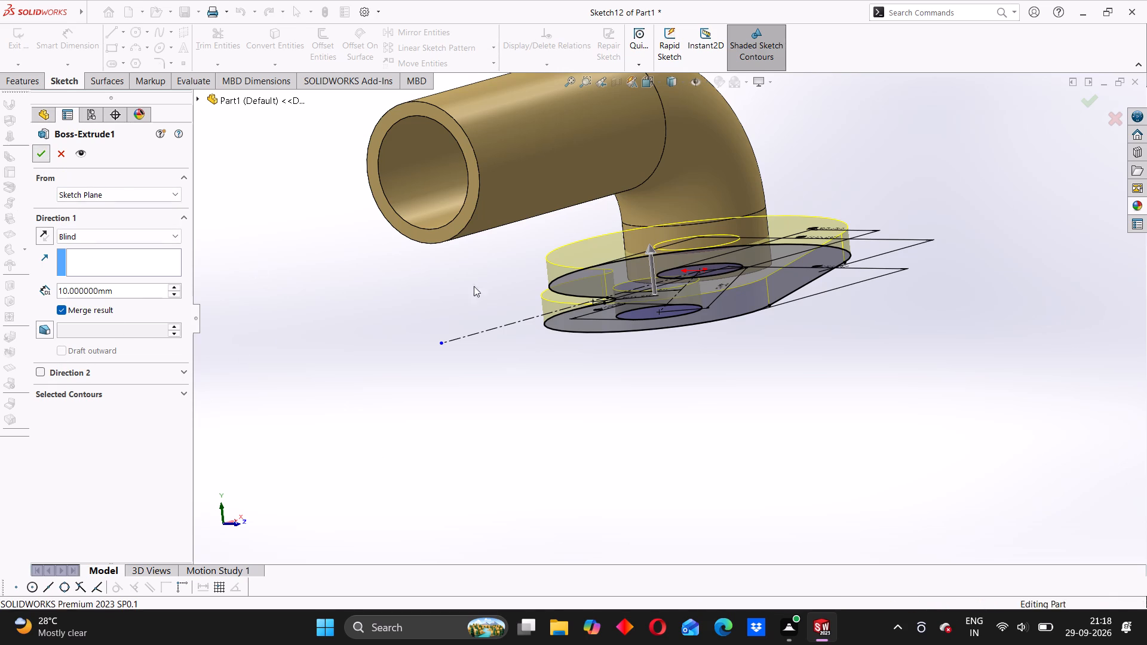
On Plane1, sketch a vertical line about 80.4 mm long upward from the centre of the flange's offset hole.
middle_click_drag(596, 374, 641, 347)
scroll(550, 331, "up", 3)
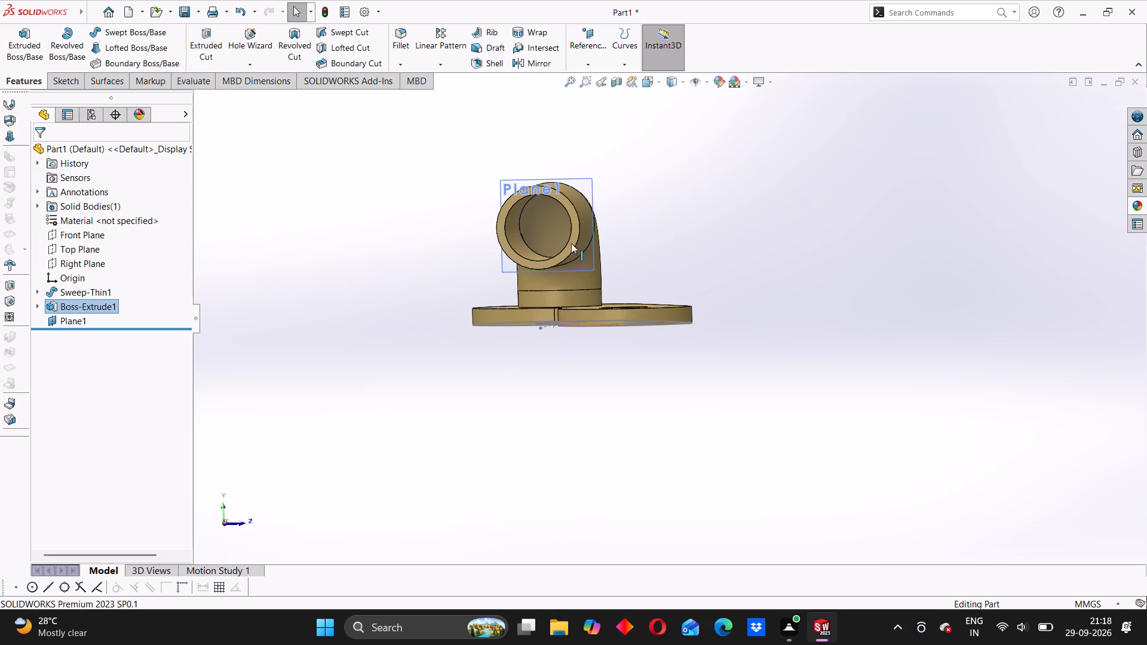
right_click(582, 185)
left_click(608, 167)
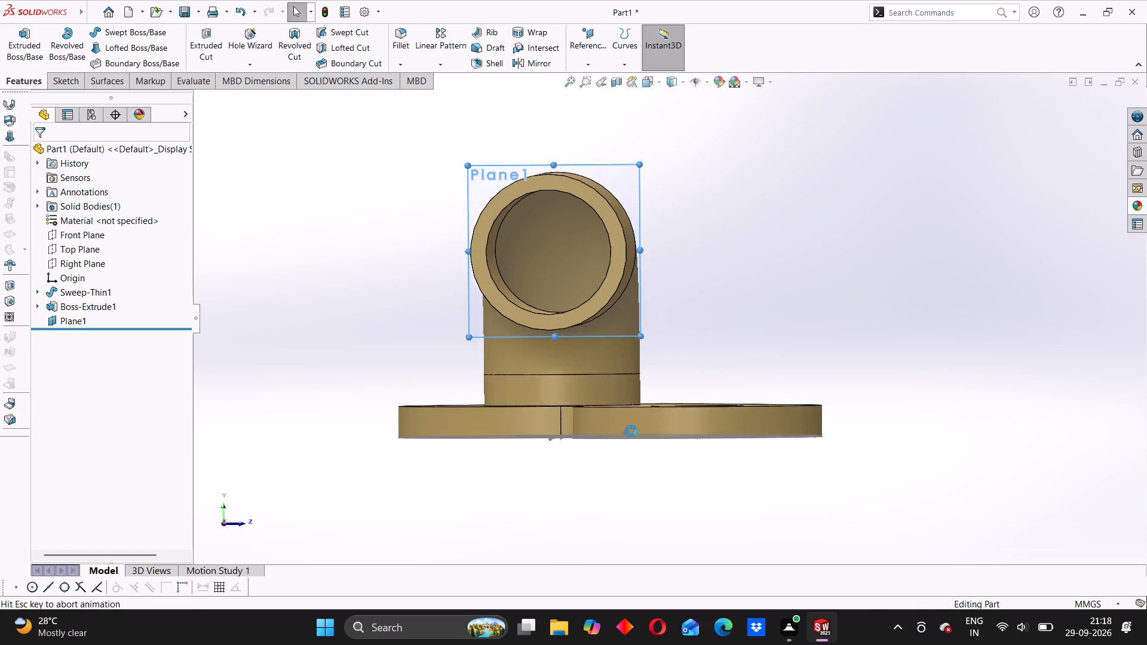
left_click(115, 31)
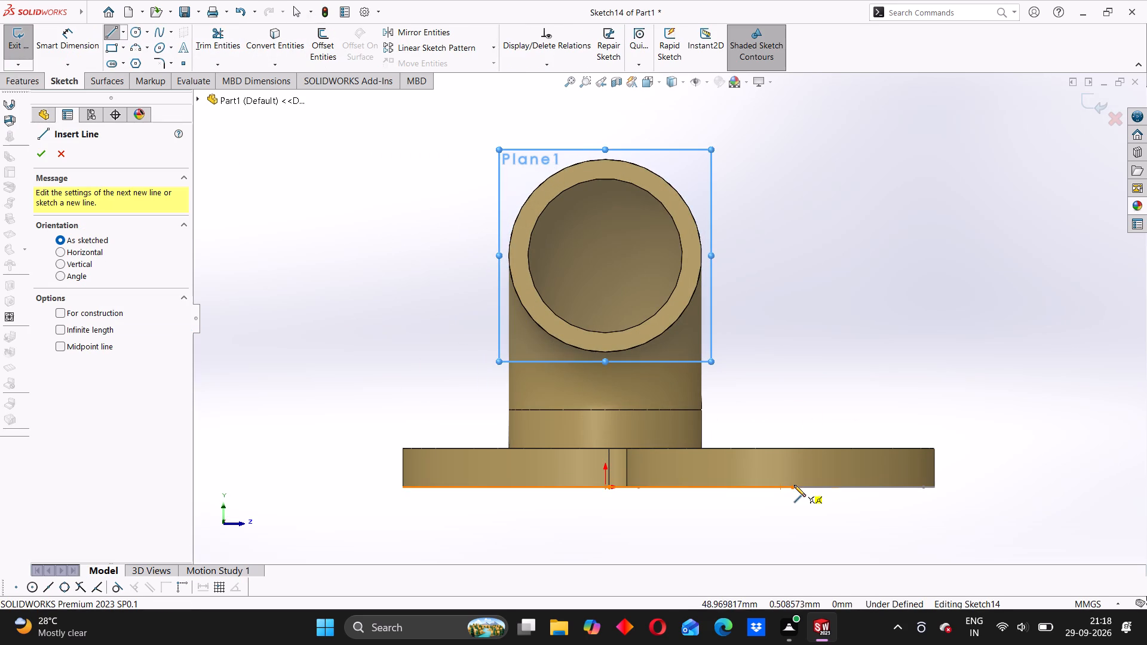
middle_click_drag(788, 503, 784, 571)
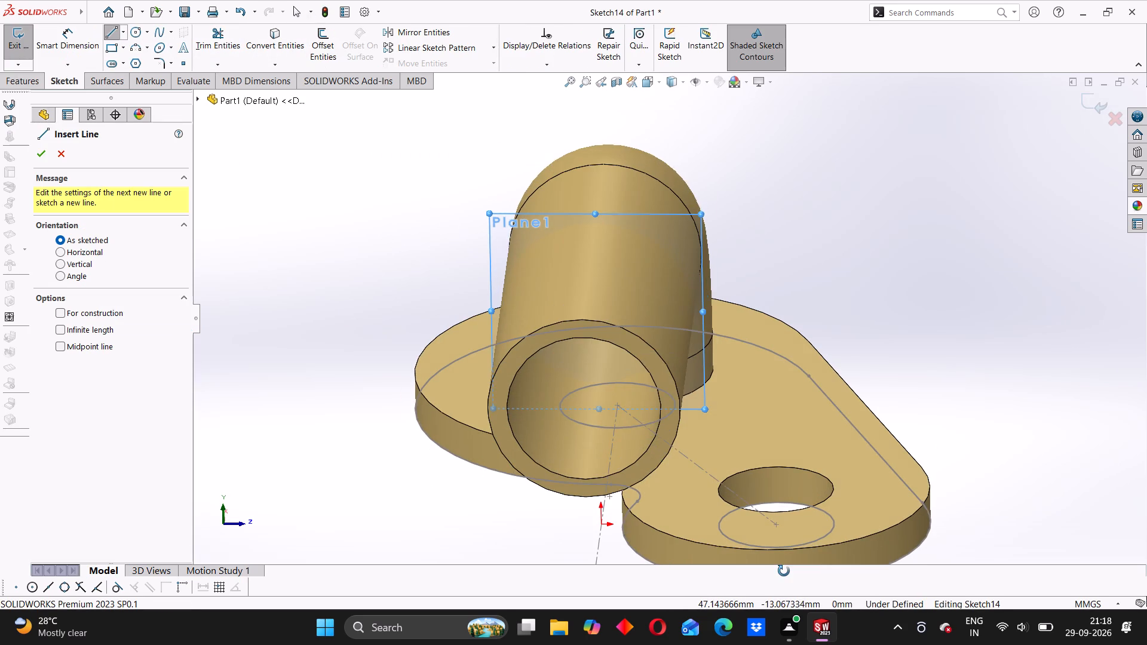
left_click(777, 526)
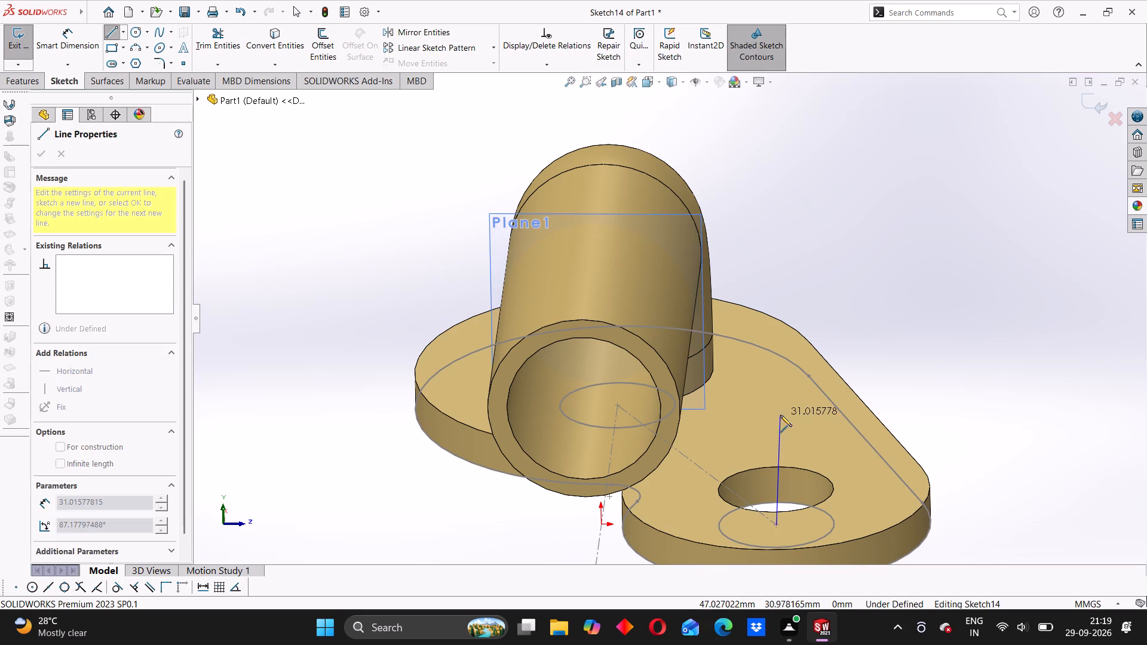
middle_click_drag(780, 415, 783, 345)
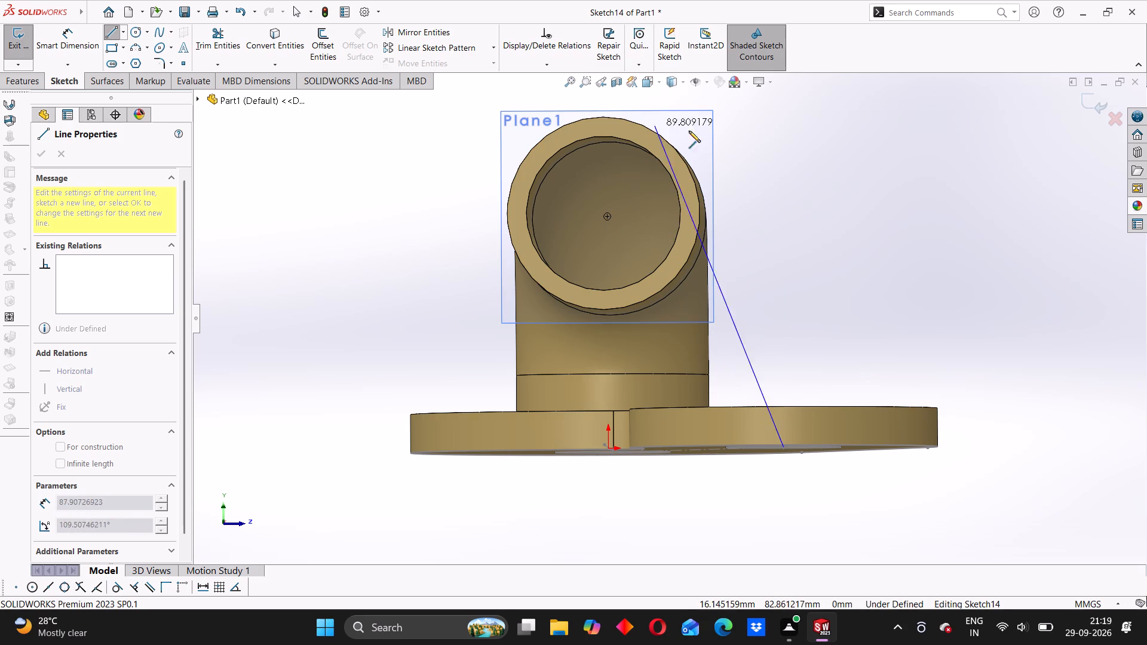
left_click(782, 137)
right_click(818, 137)
left_click(832, 140)
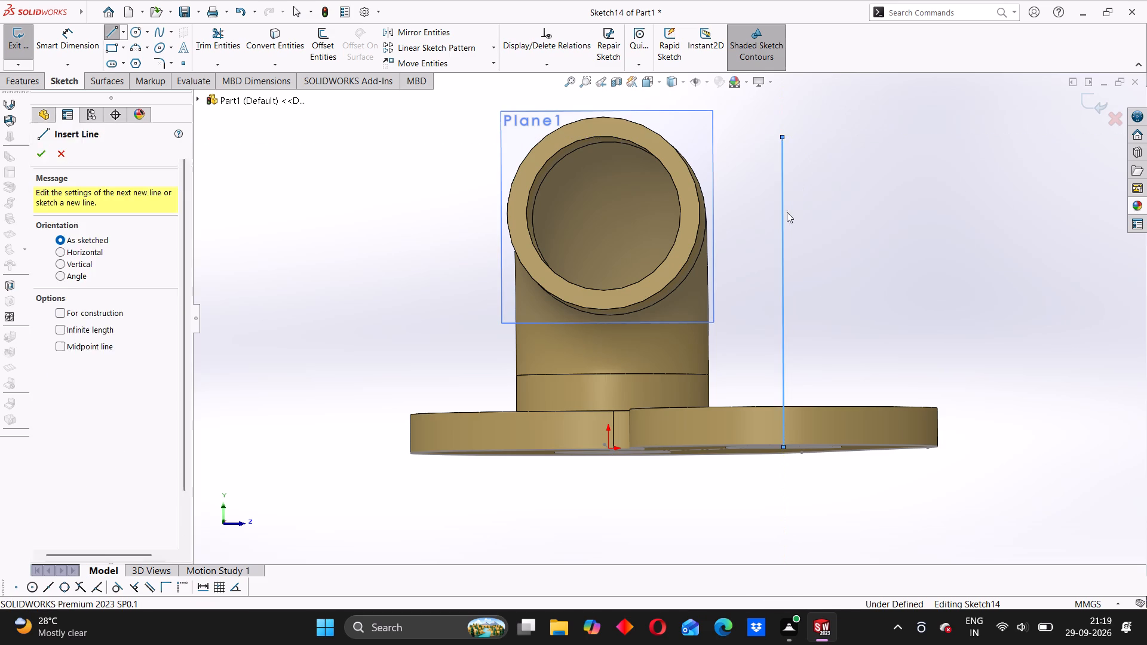
scroll(778, 224, "up", 2)
middle_click_drag(735, 274, 751, 273)
middle_click_drag(713, 268, 706, 272)
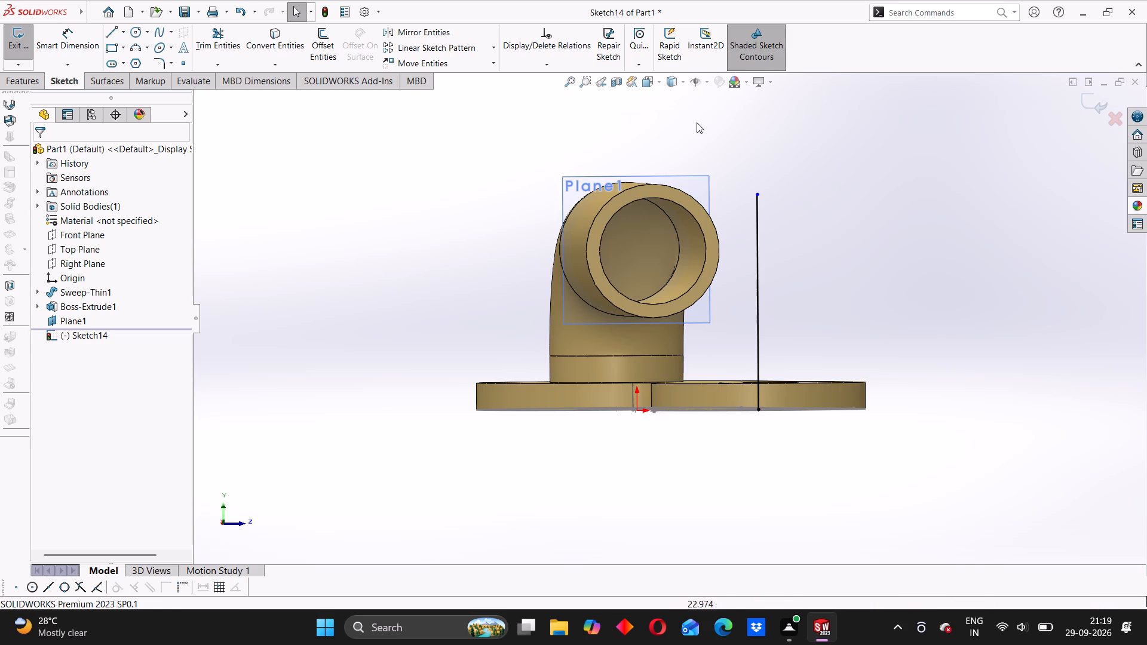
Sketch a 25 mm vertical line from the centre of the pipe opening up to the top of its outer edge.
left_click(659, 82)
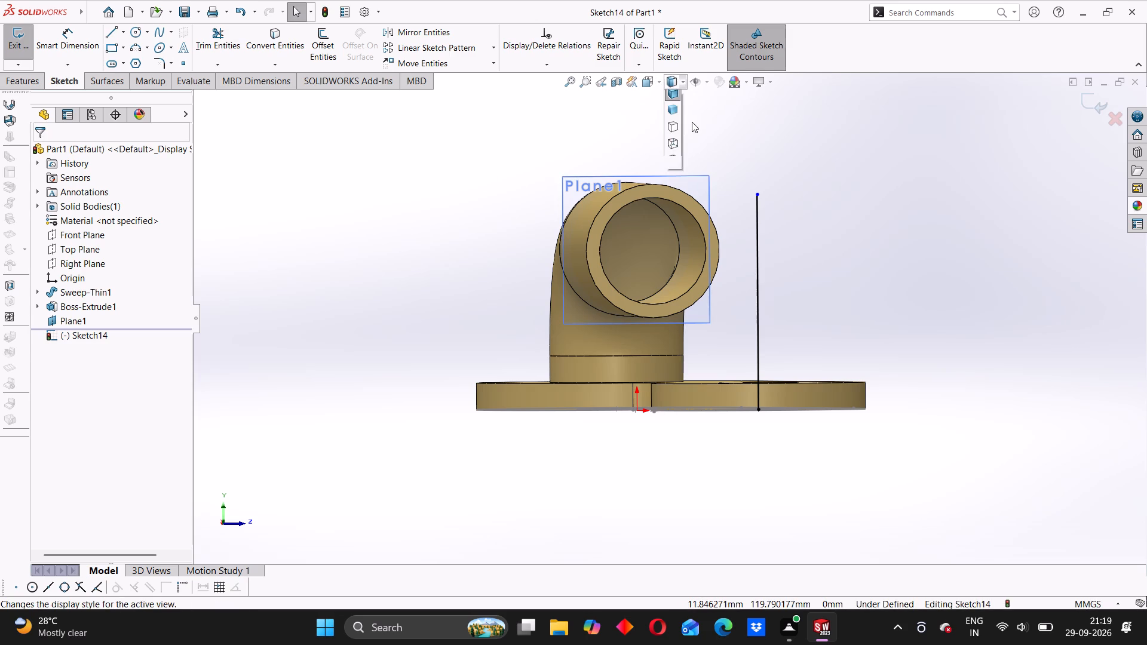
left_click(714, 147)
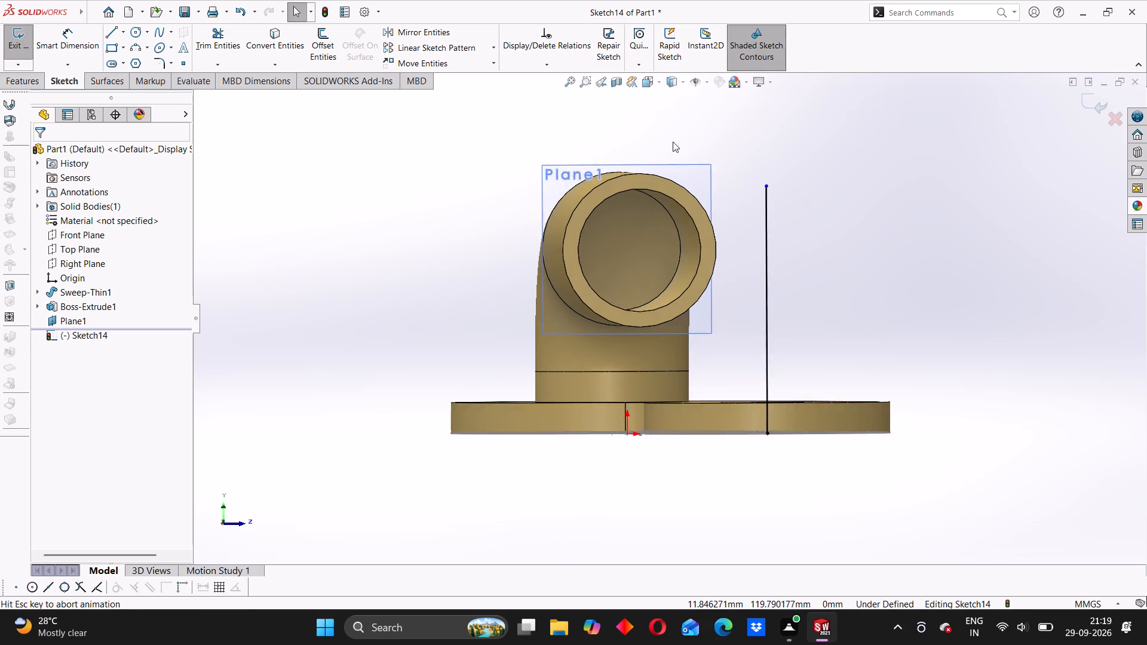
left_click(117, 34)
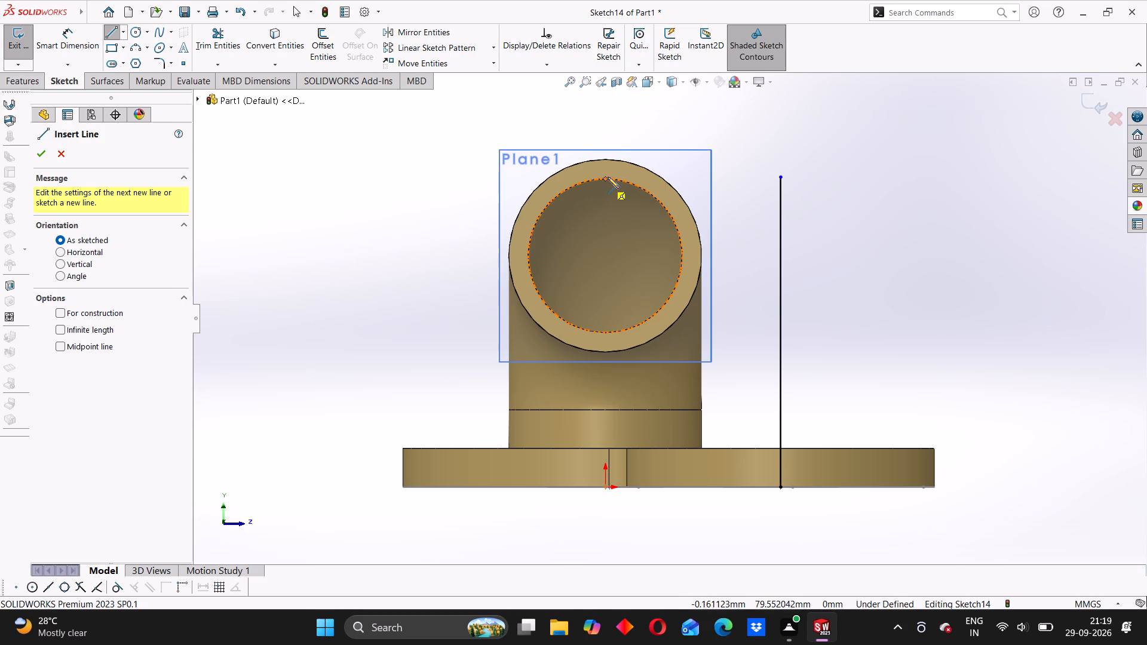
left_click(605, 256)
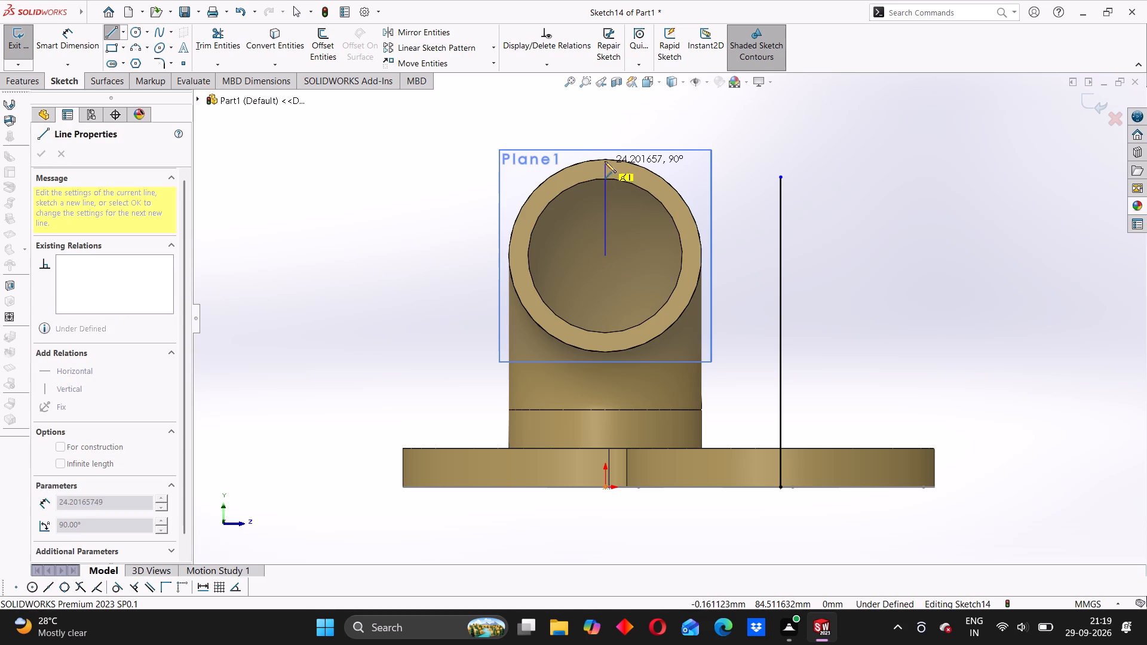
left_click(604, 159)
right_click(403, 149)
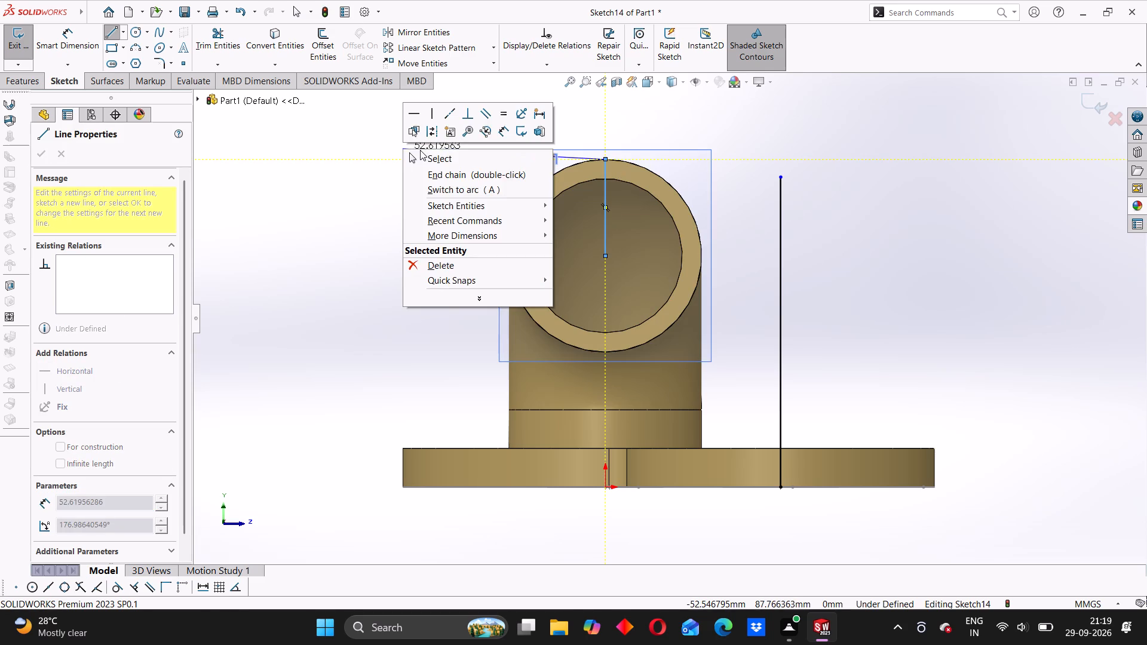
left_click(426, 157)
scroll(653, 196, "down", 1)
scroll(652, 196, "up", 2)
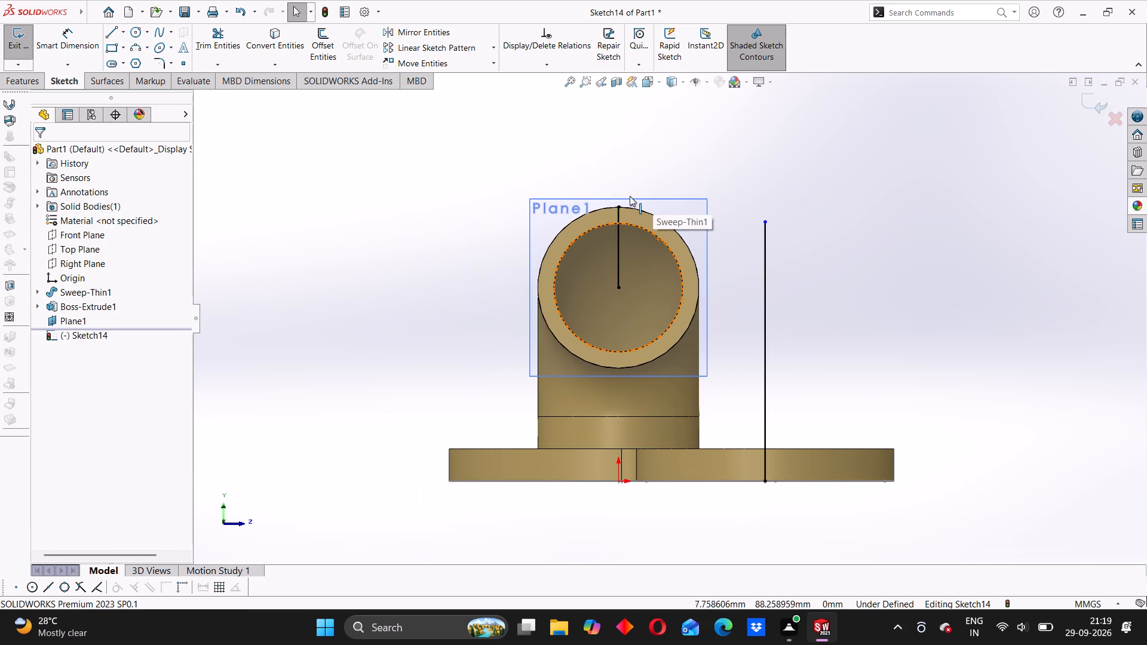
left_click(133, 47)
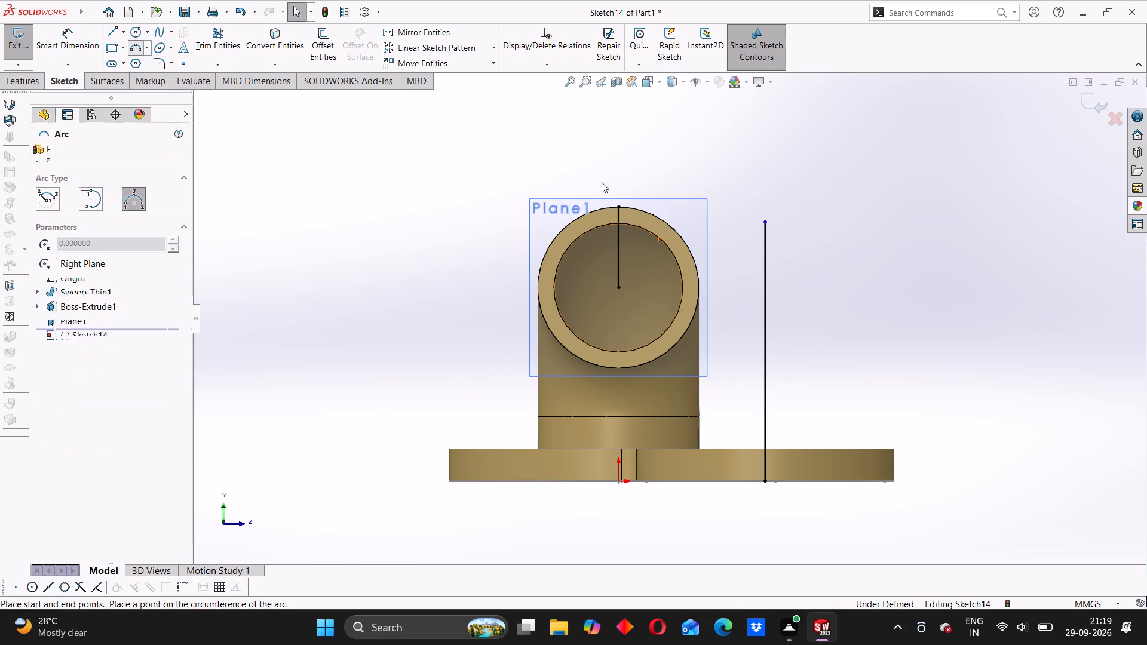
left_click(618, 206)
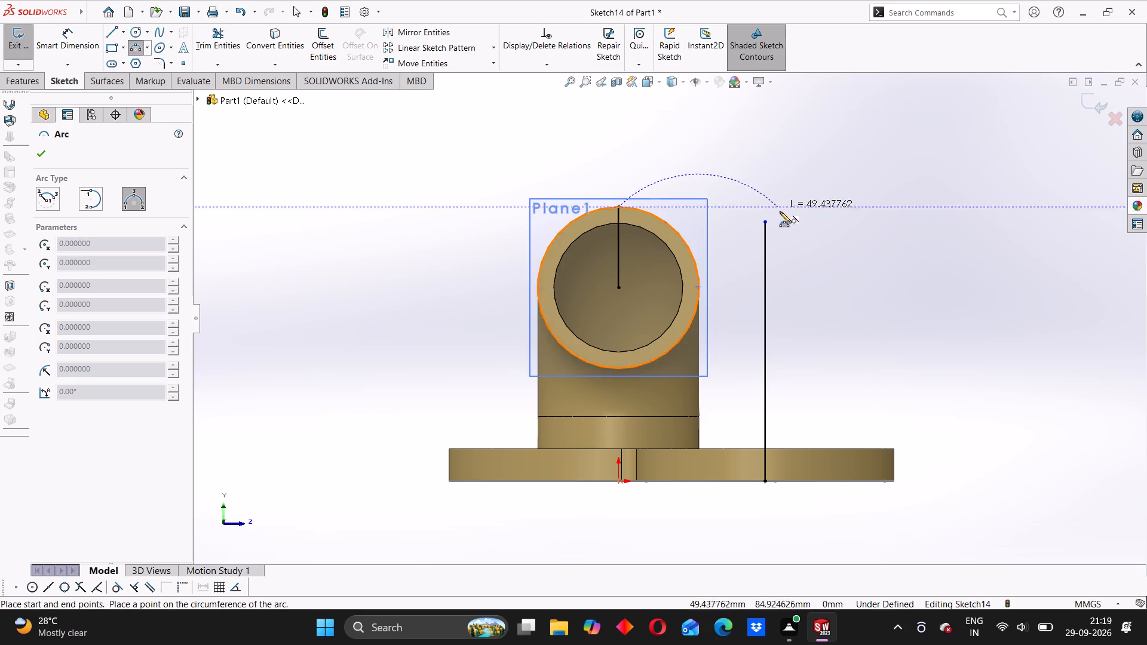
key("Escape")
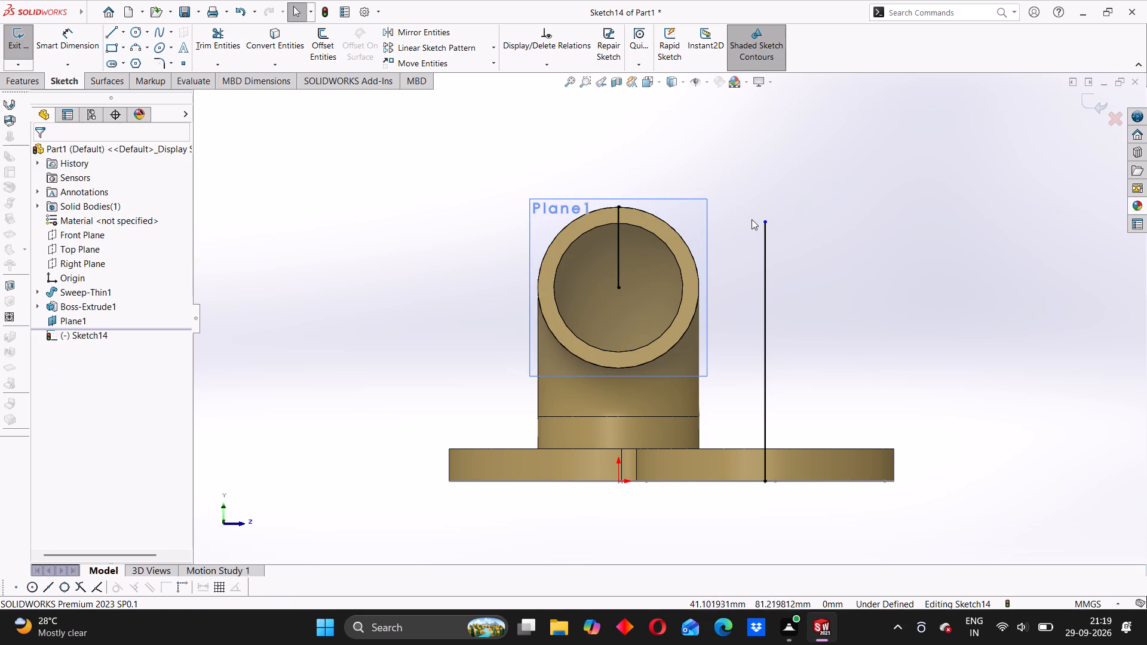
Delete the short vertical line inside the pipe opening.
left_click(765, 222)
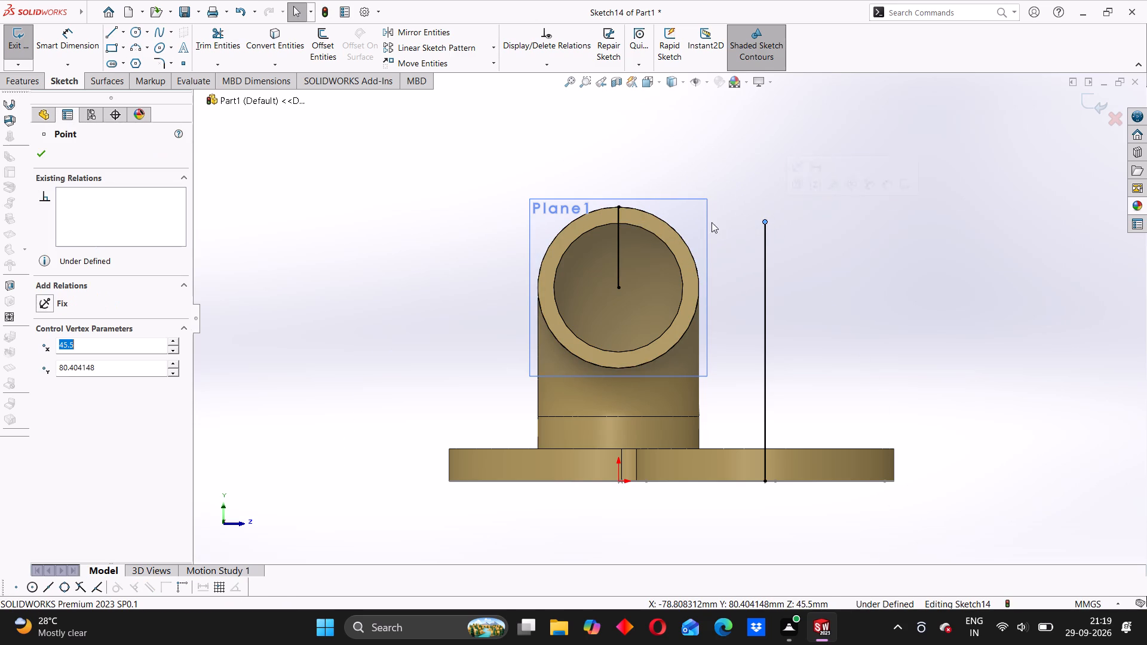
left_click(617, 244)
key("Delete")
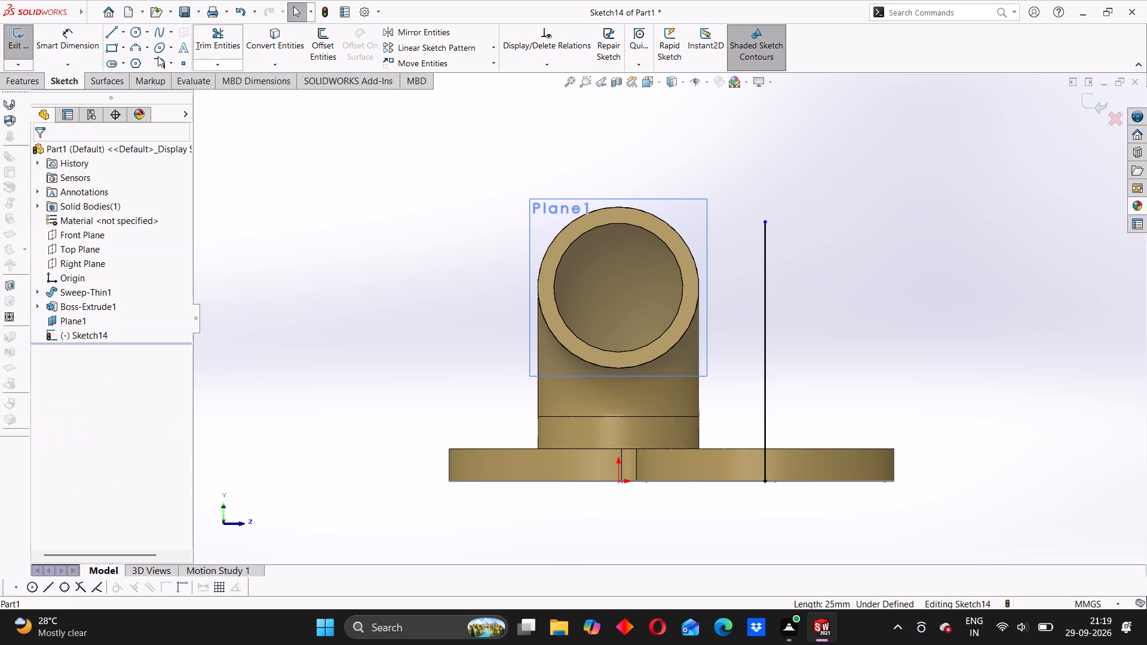
Sketch a vertical line from the centre of the pipe opening up to the top of its inner edge.
left_click(111, 34)
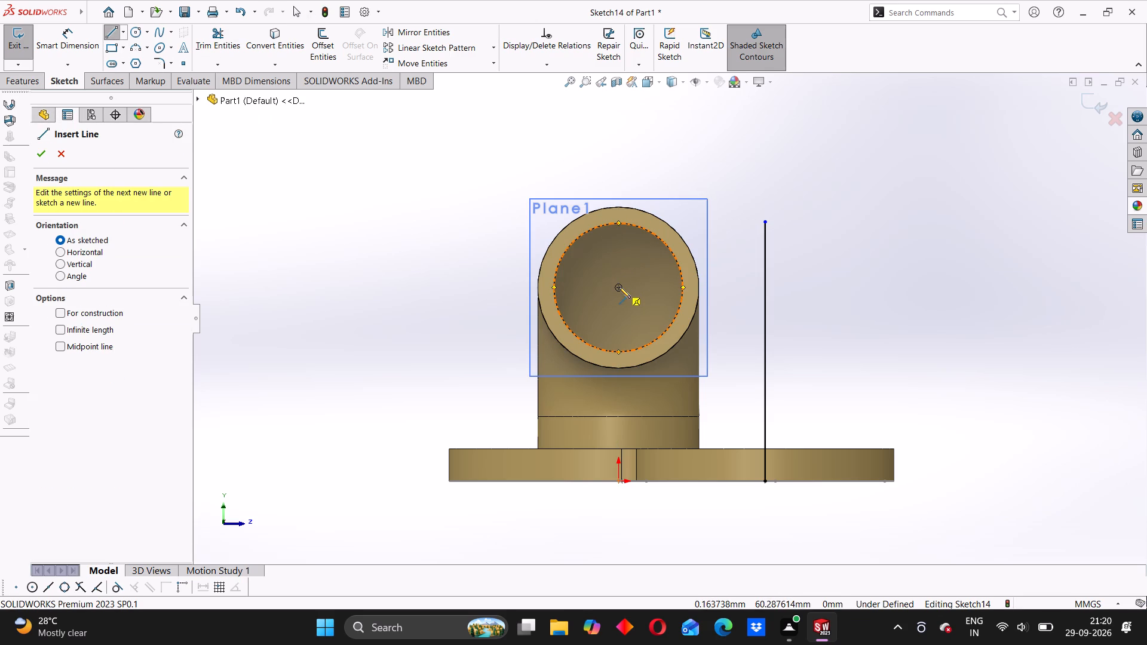
left_click(619, 287)
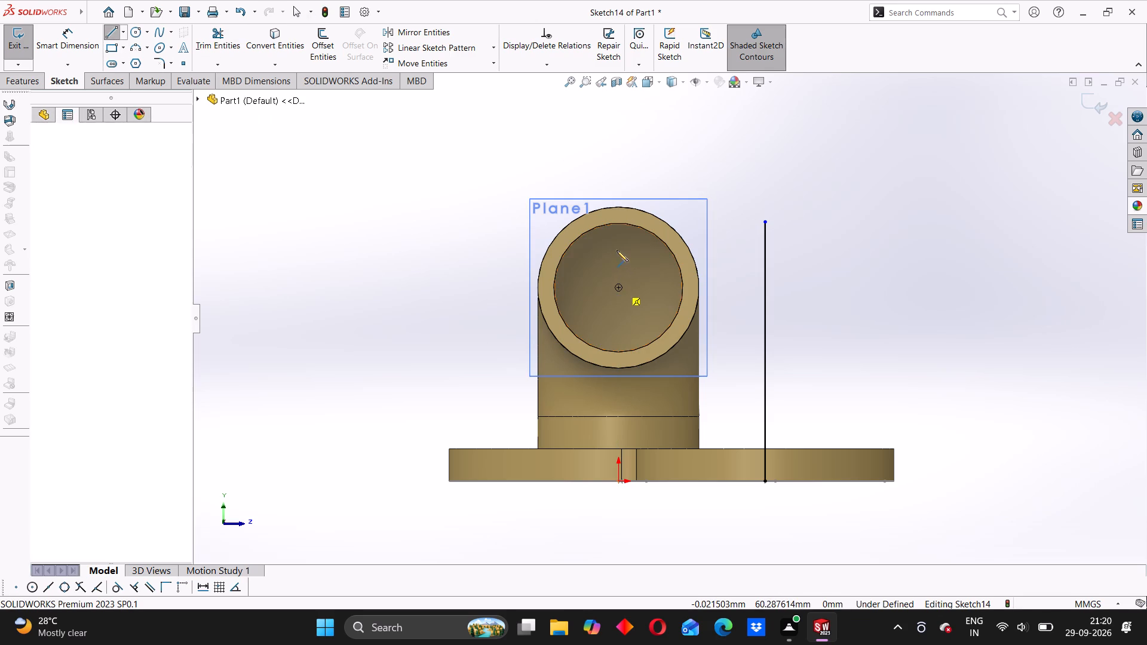
left_click(616, 223)
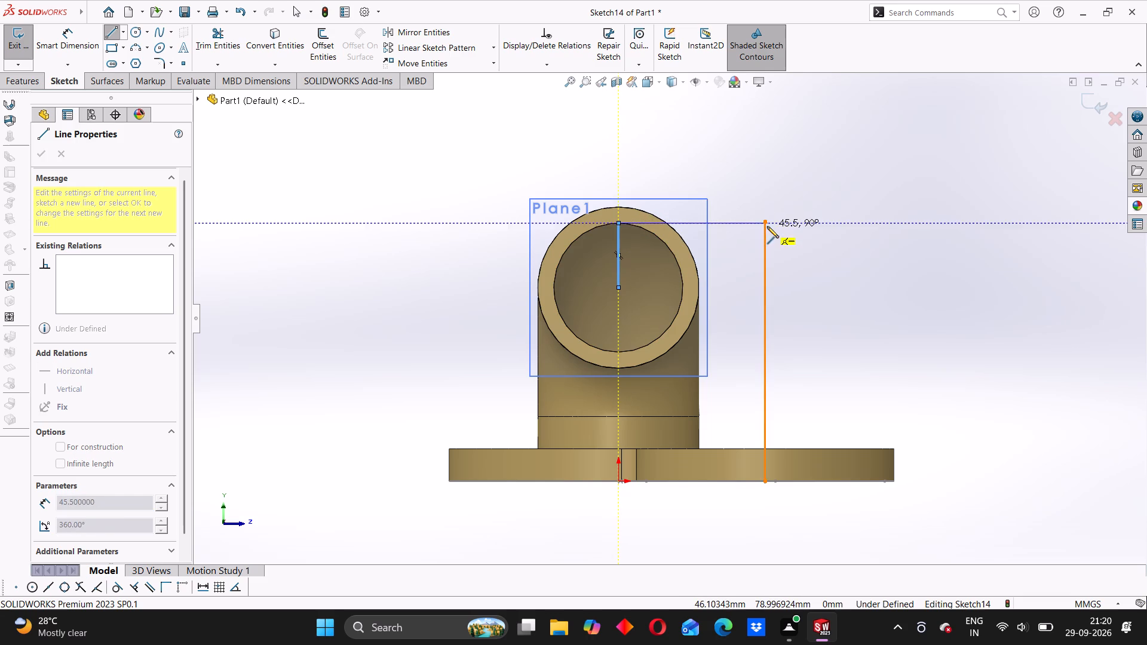
key("Escape")
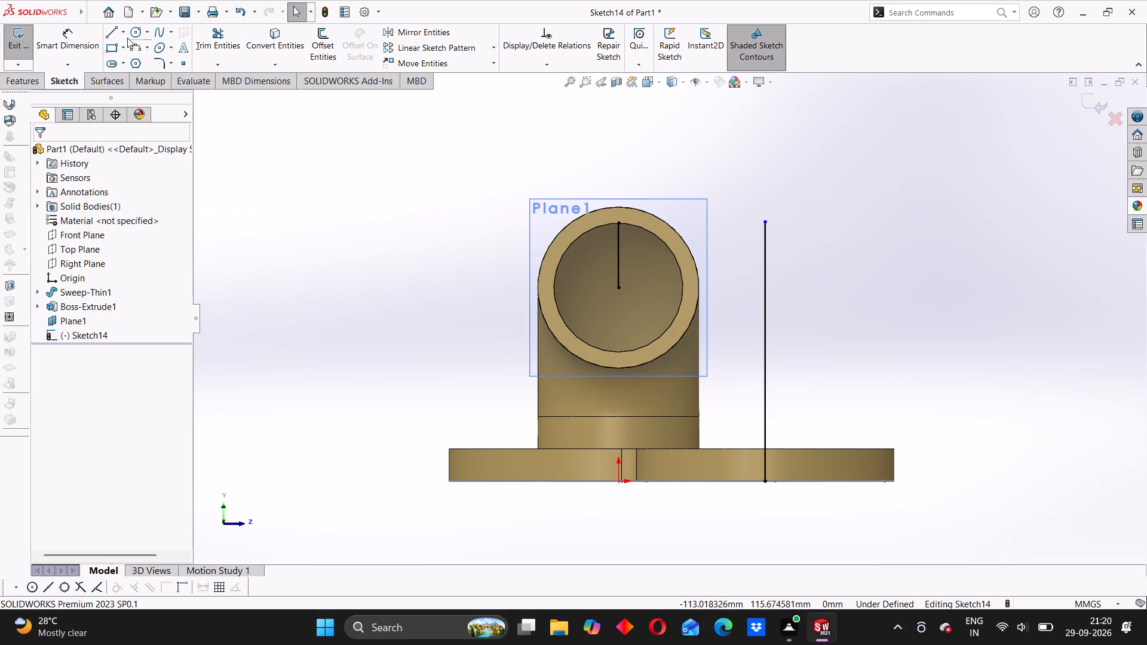
Sketch a 180° three-point arc of about 22.75 mm radius joining the top ends of the two vertical lines.
left_click(136, 50)
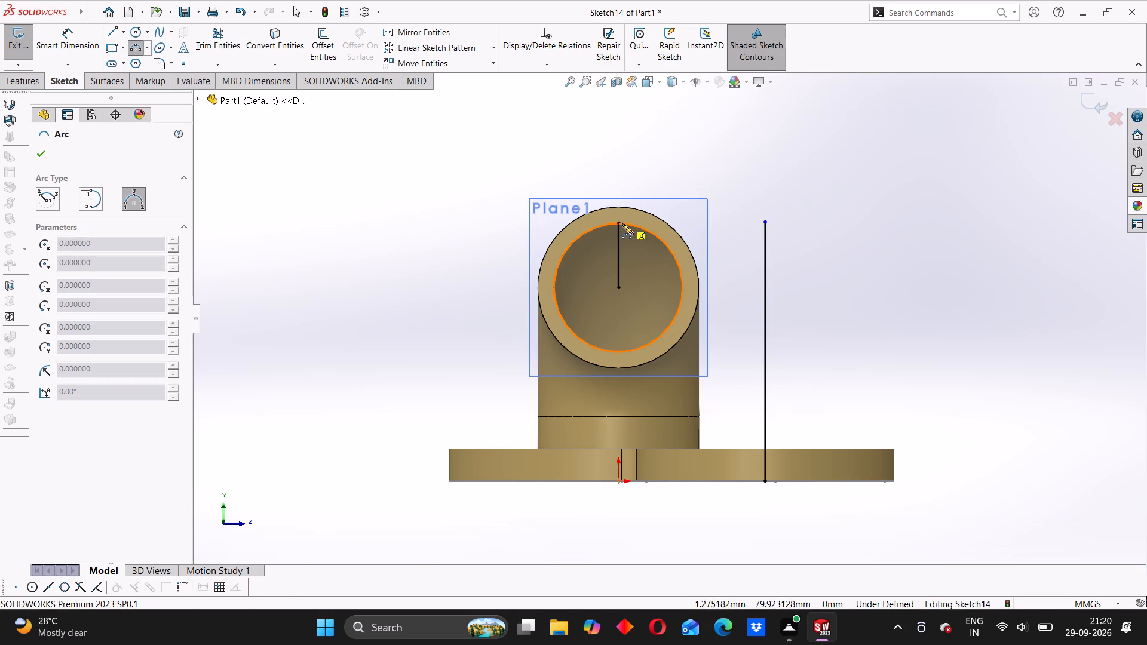
left_click(618, 223)
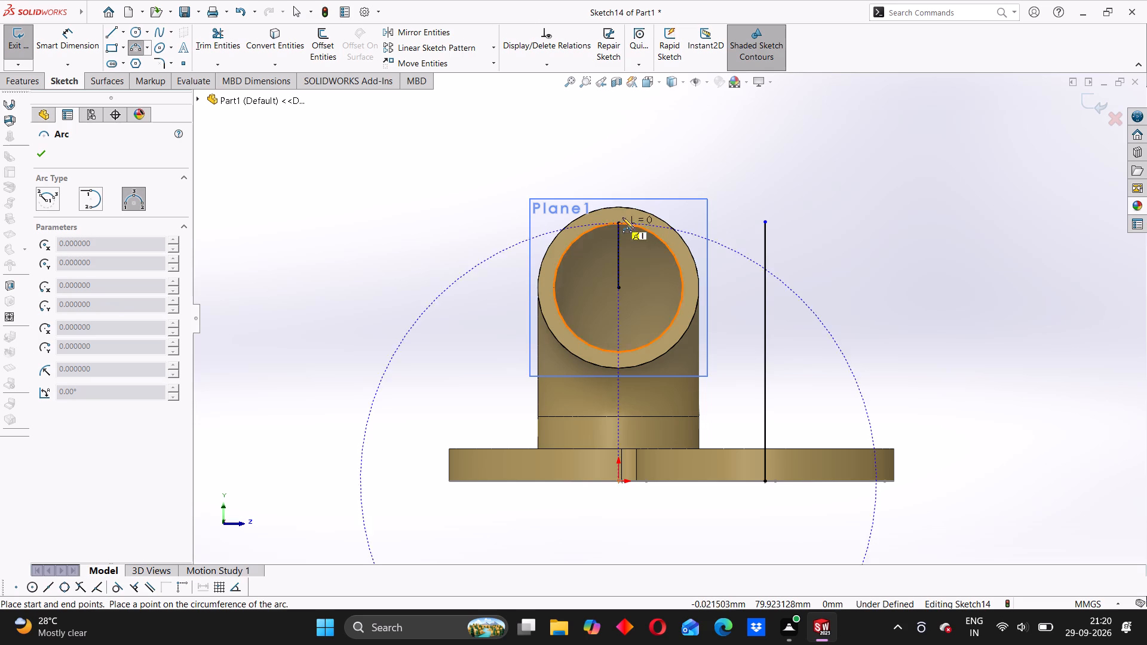
left_click(766, 223)
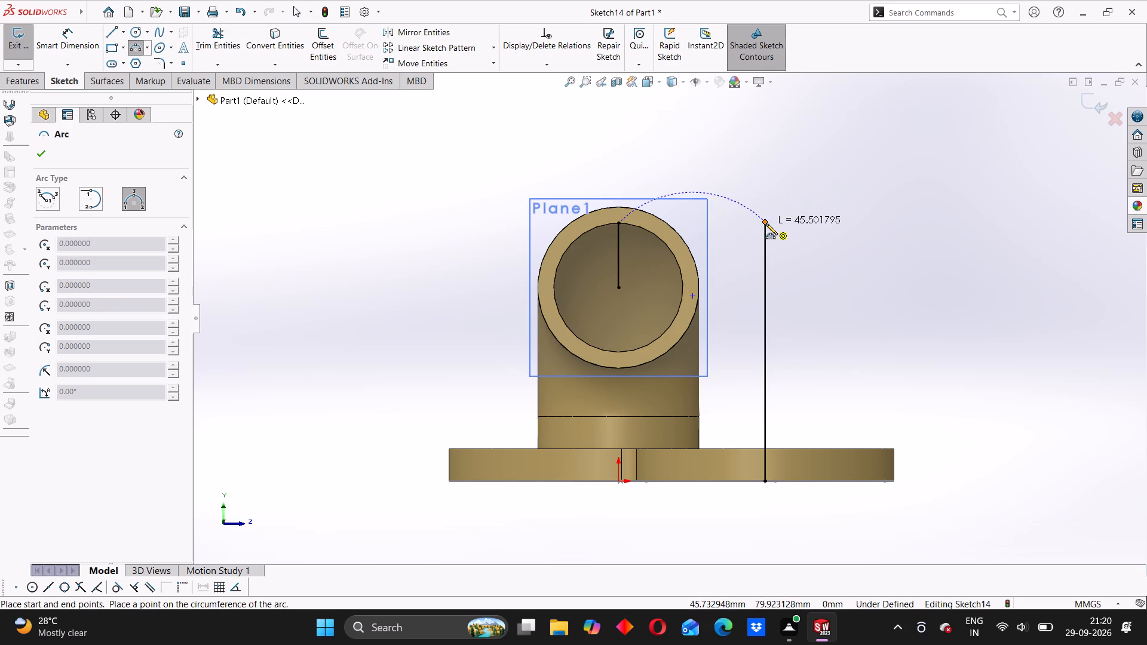
left_click(710, 153)
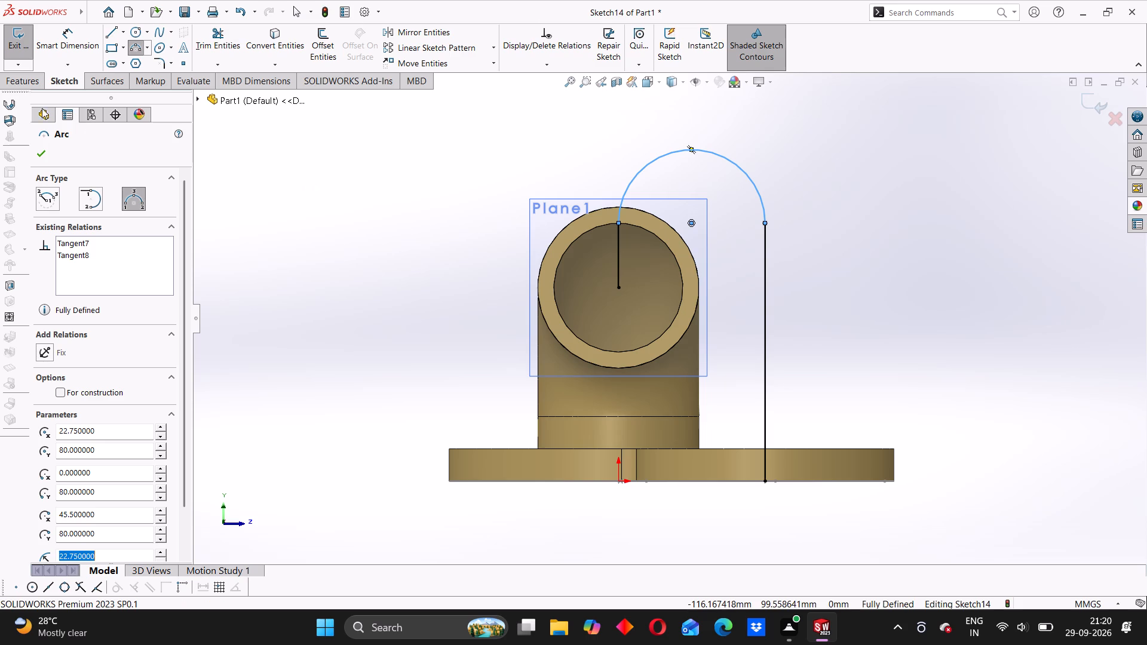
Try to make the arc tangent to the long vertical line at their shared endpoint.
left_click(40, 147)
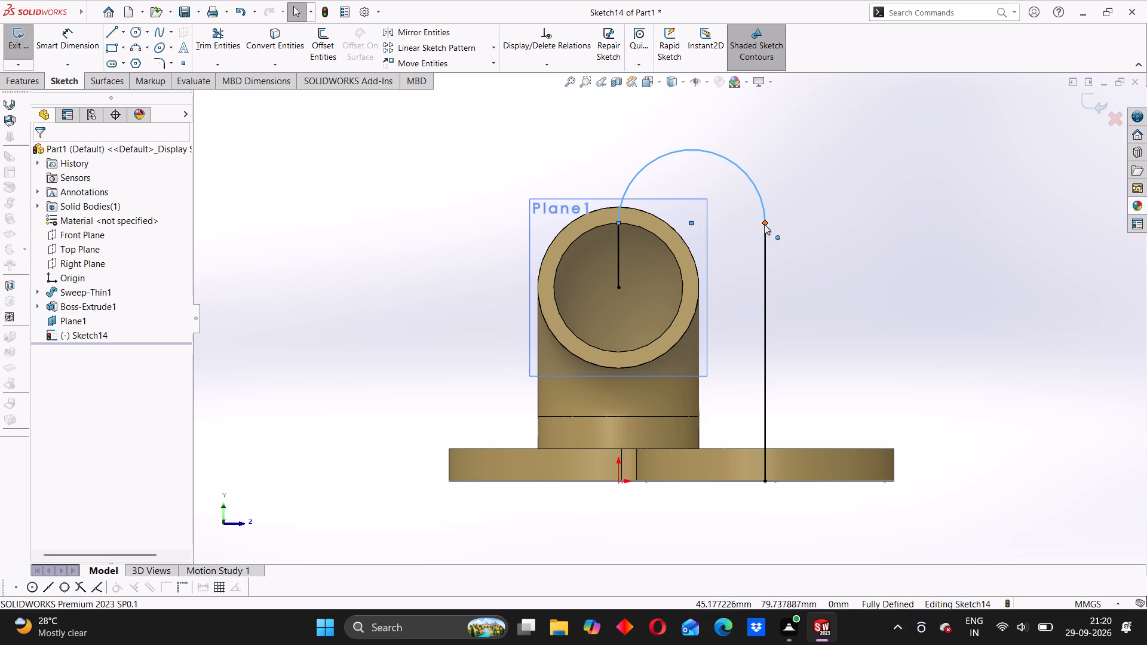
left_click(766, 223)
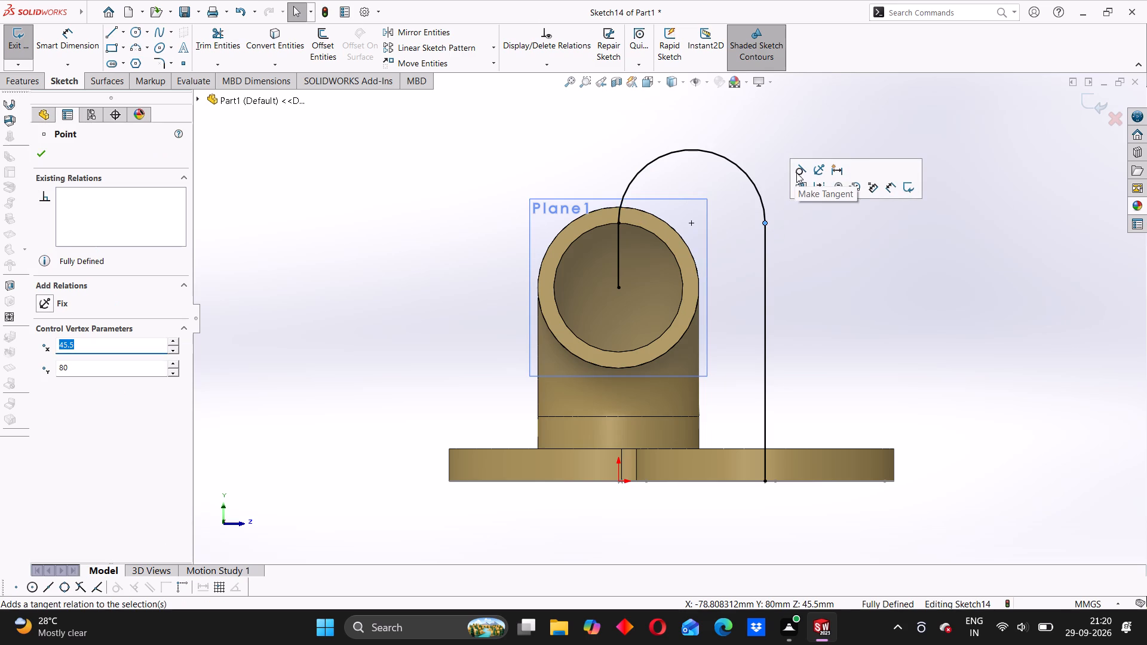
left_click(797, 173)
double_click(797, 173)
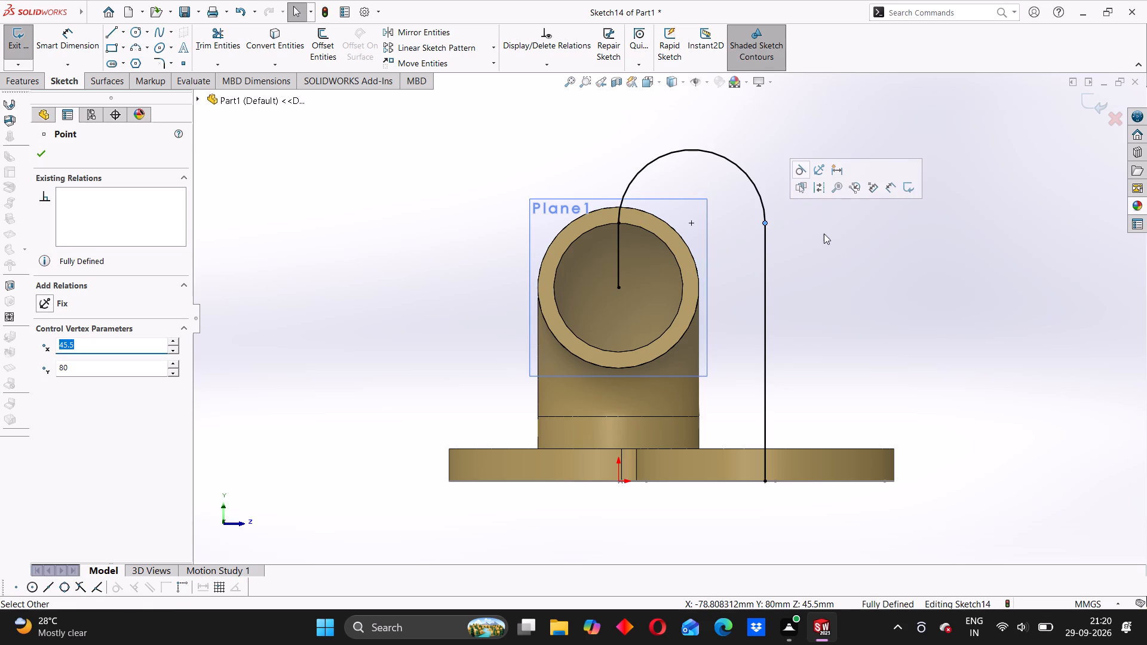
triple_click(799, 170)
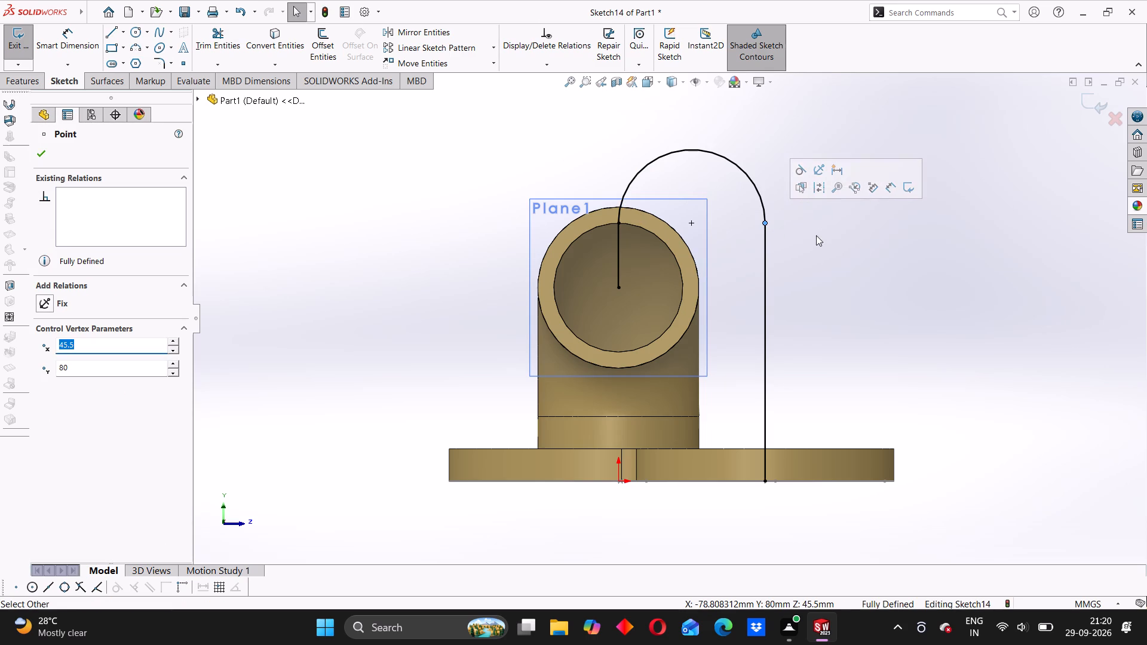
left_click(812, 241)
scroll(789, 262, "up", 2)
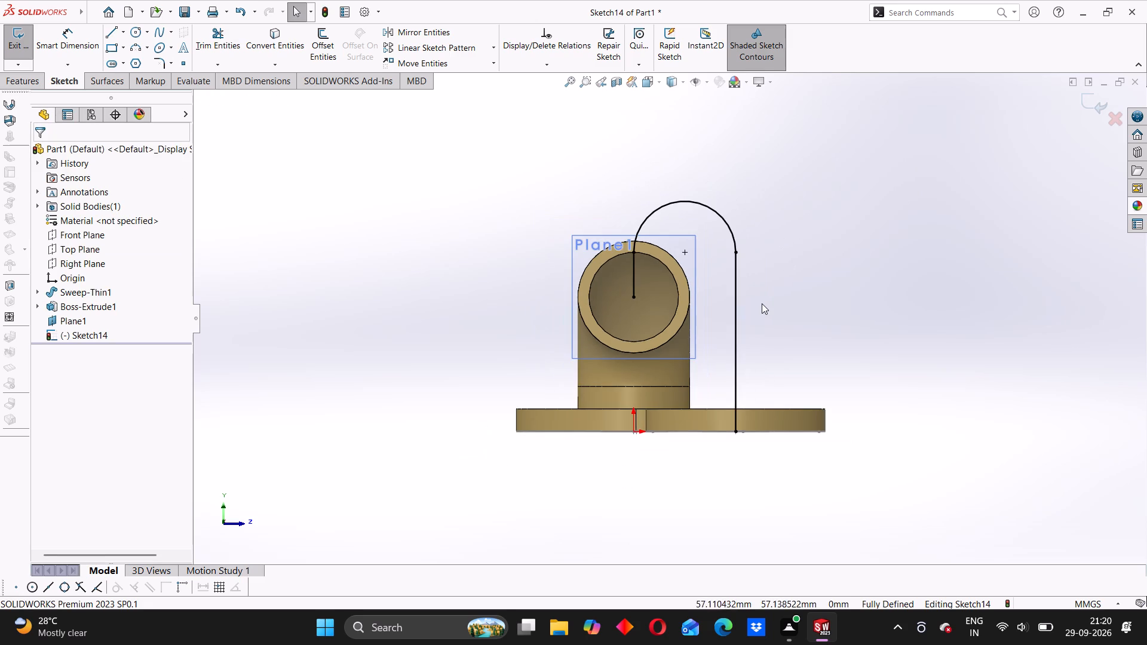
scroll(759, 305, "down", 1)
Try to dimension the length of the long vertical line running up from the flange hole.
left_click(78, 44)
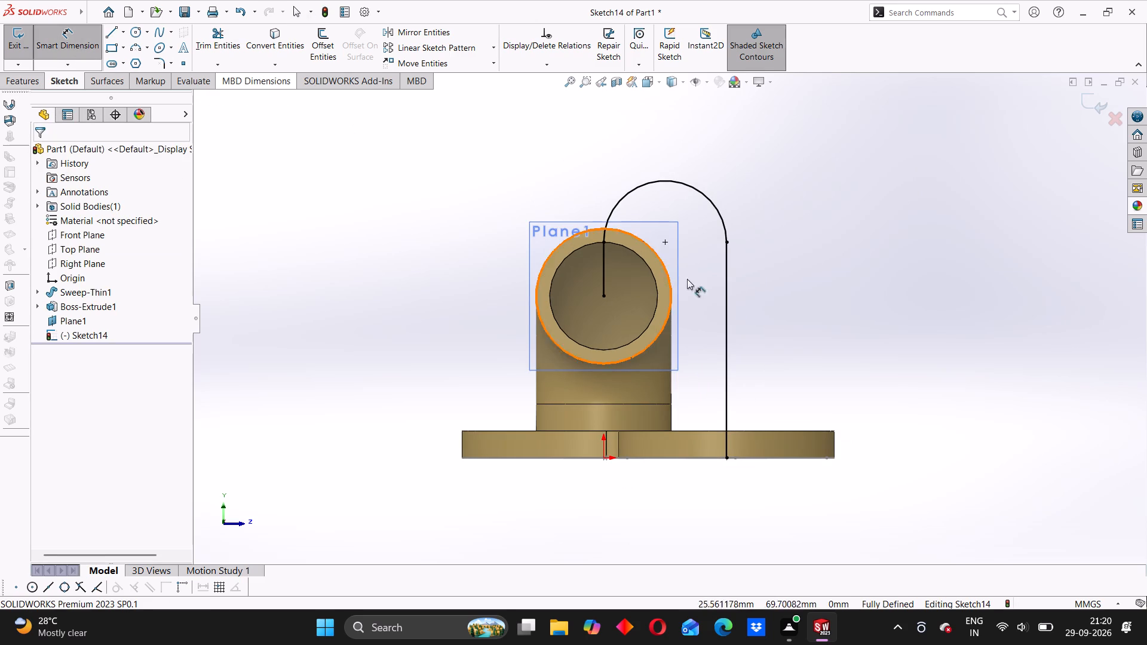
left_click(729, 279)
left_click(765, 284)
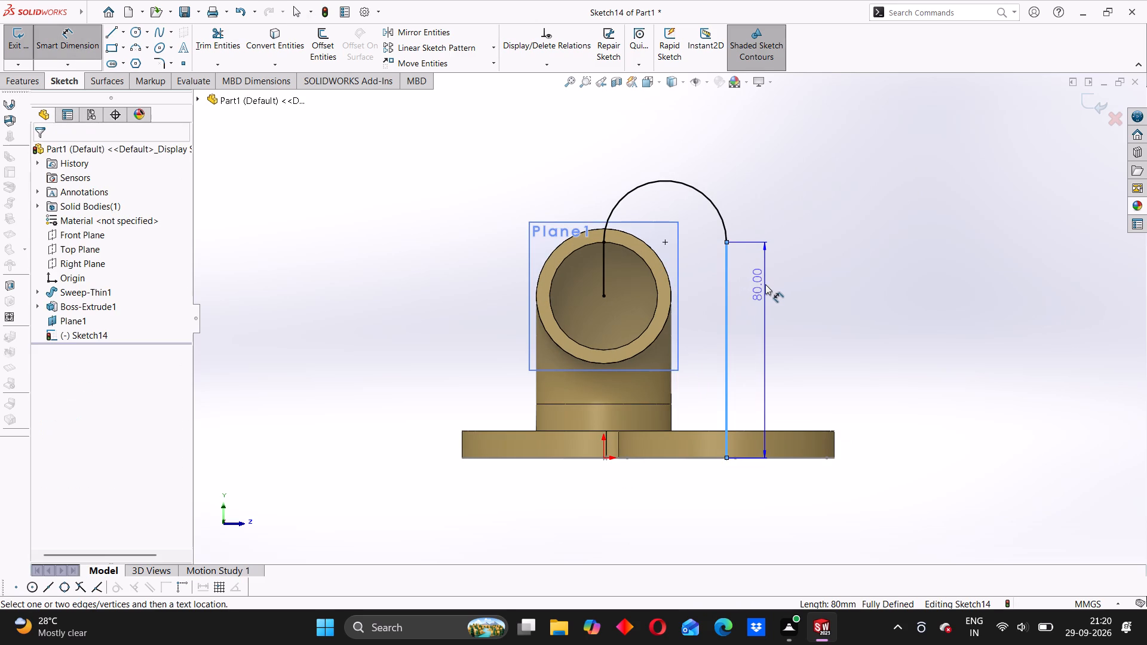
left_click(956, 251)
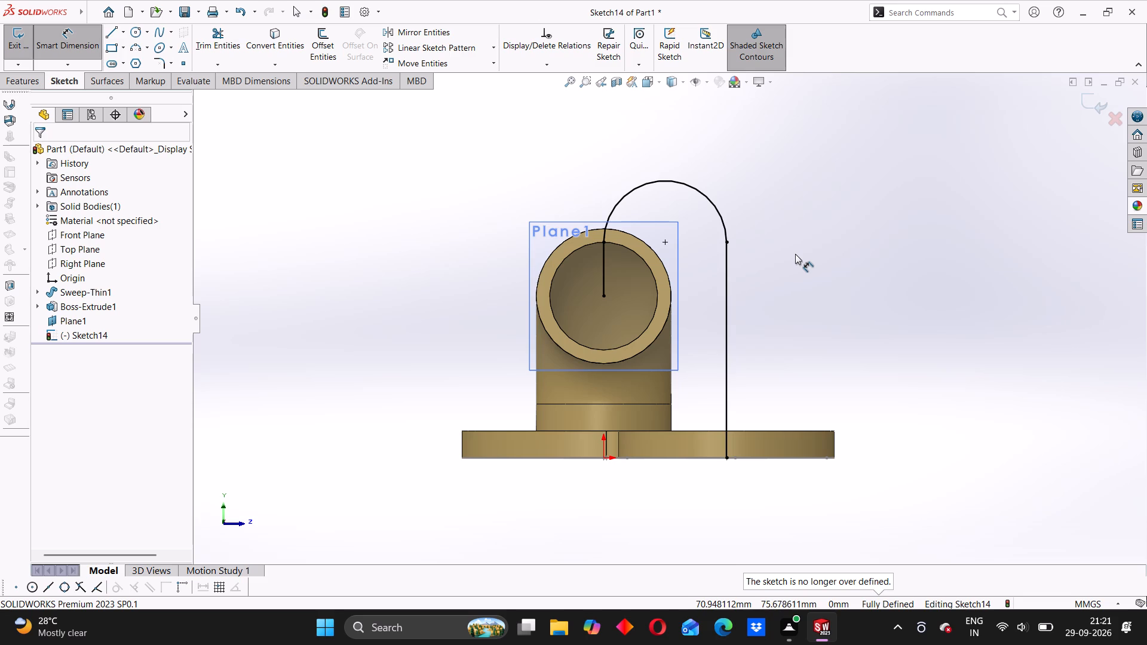
Finish and exit the curved path sketch on Plane1.
scroll(733, 243, "down", 6)
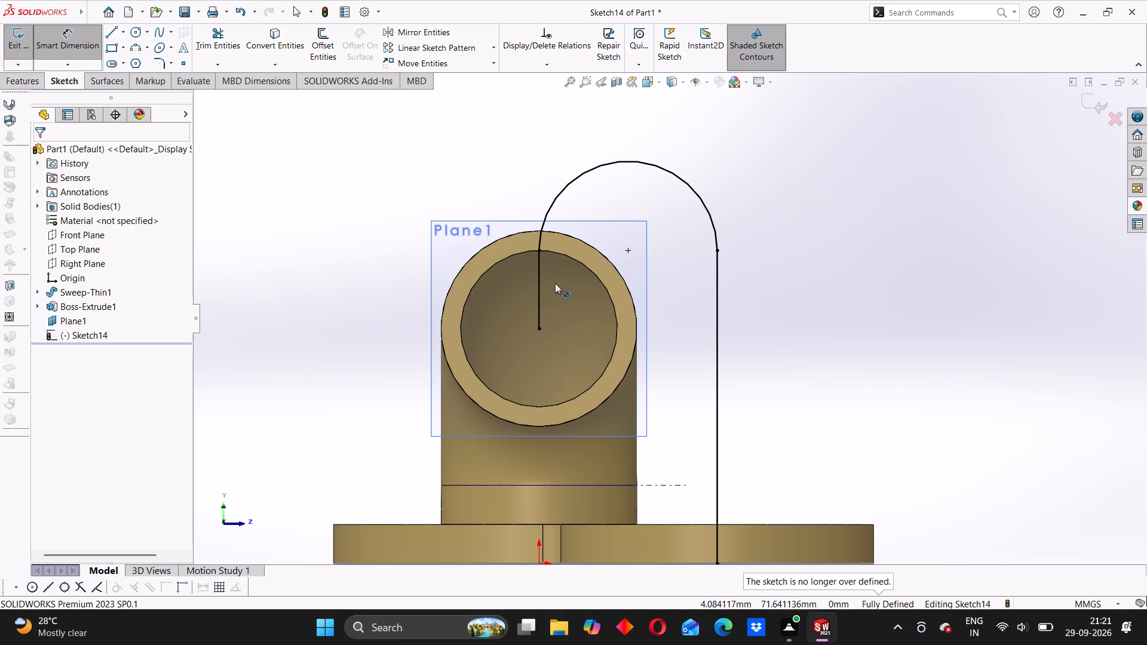
middle_click(626, 291)
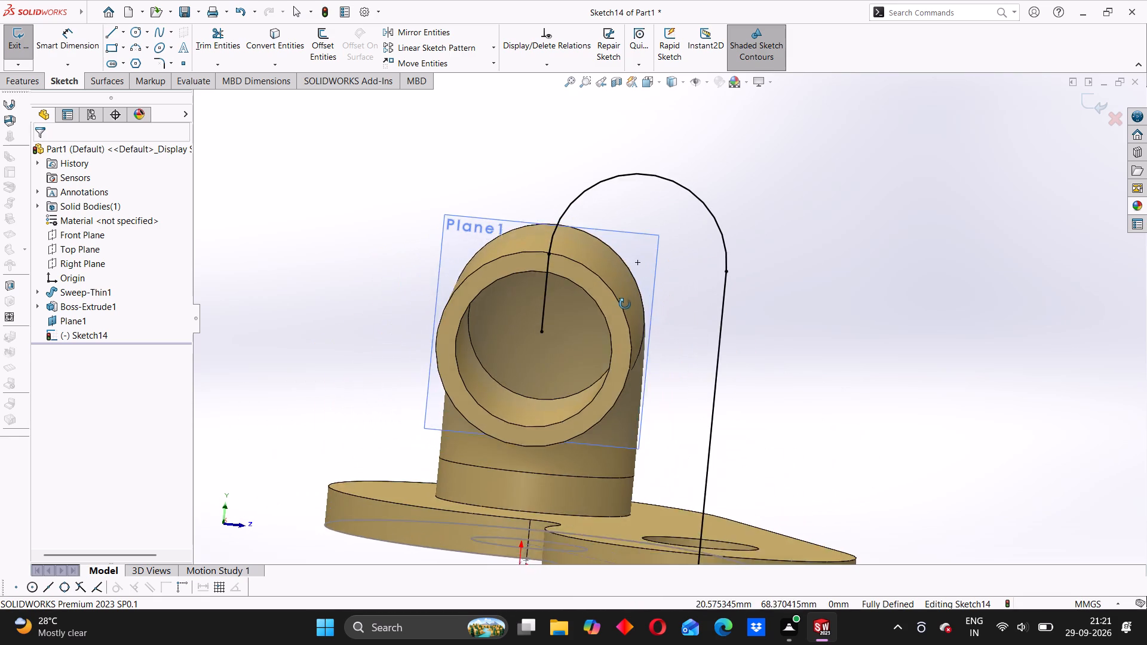
left_click(1097, 103)
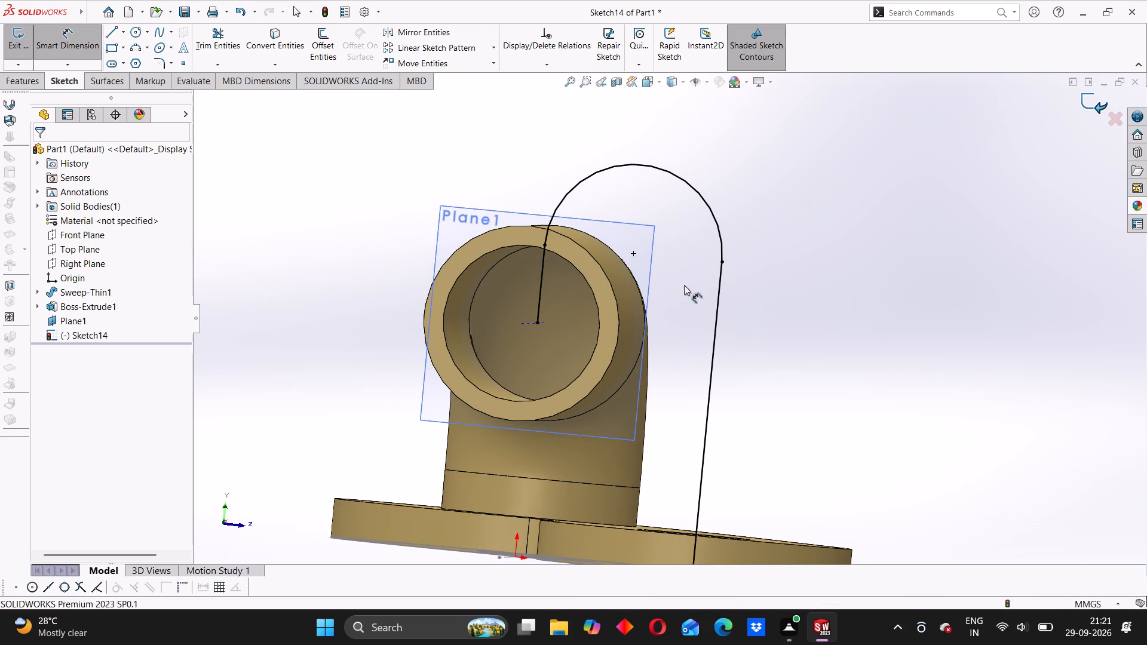
Set up a boss sweep along Sketch14 using a circular profile with a 40 mm diameter.
scroll(677, 285, "up", 2)
middle_click_drag(733, 327, 695, 348)
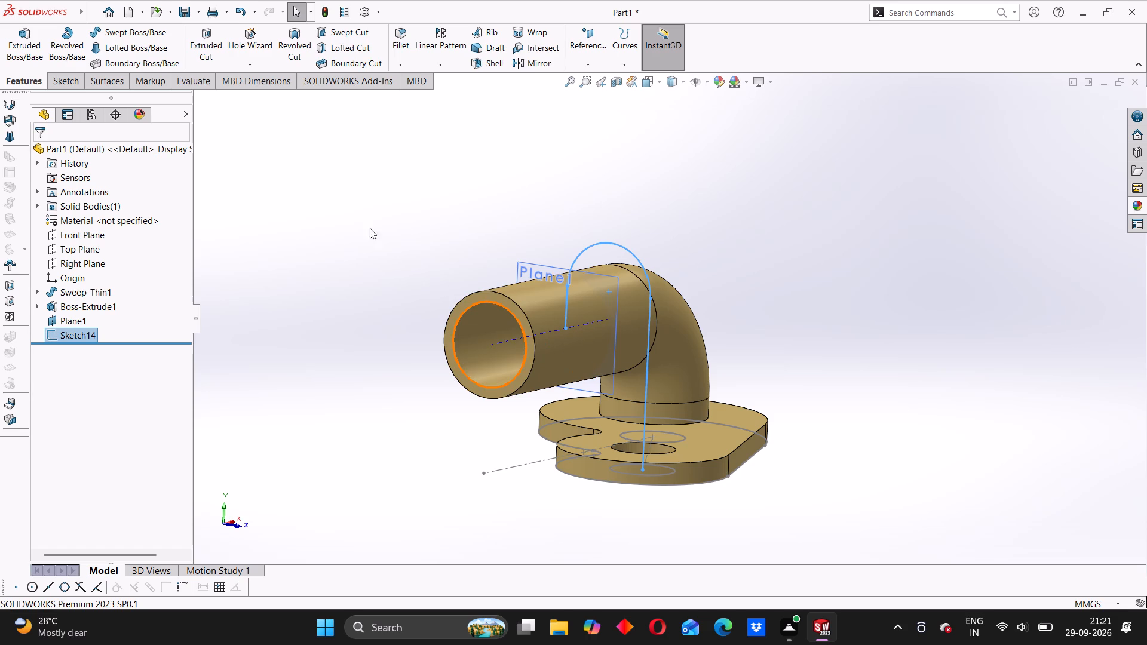
left_click(155, 32)
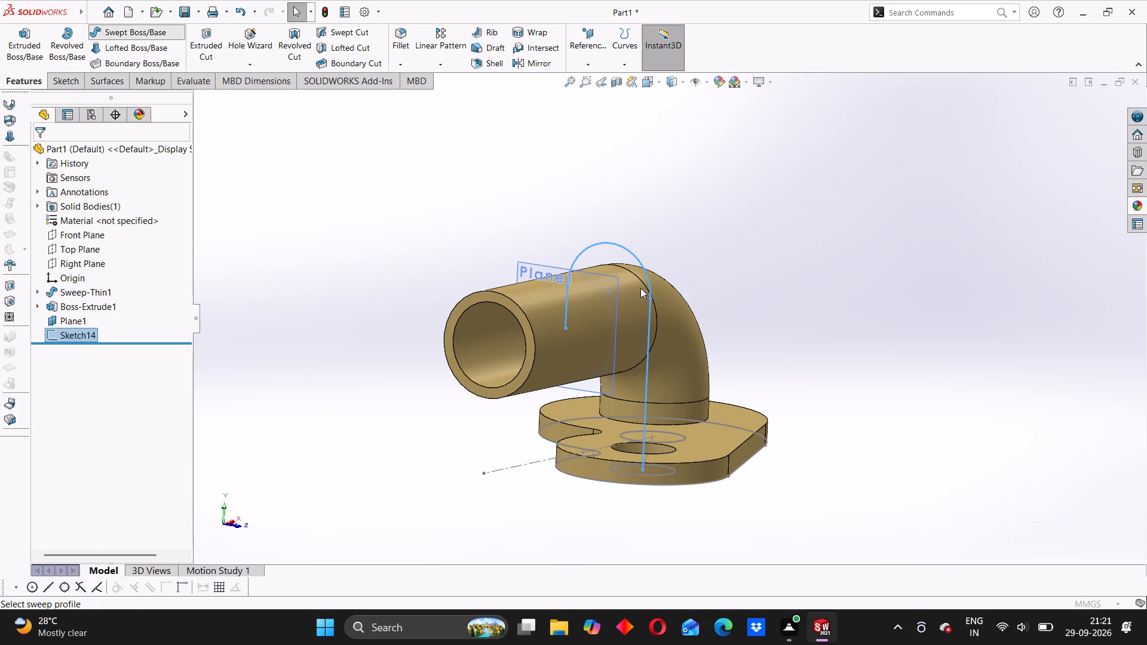
scroll(638, 320, "up", 2)
middle_click_drag(728, 245, 705, 262)
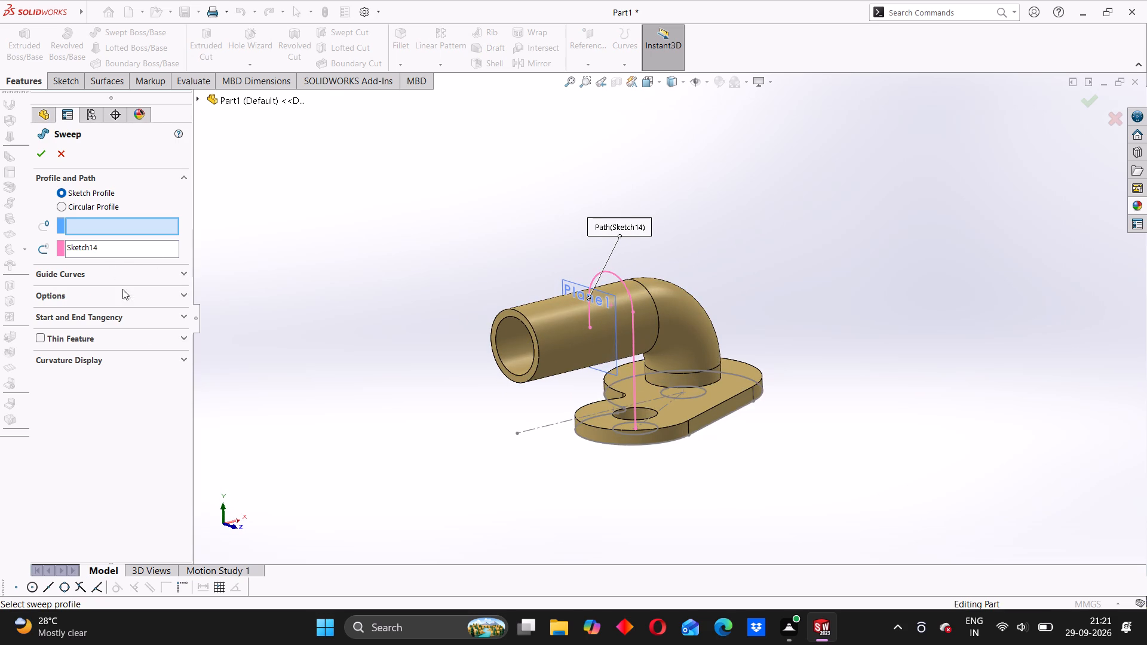
left_click(61, 209)
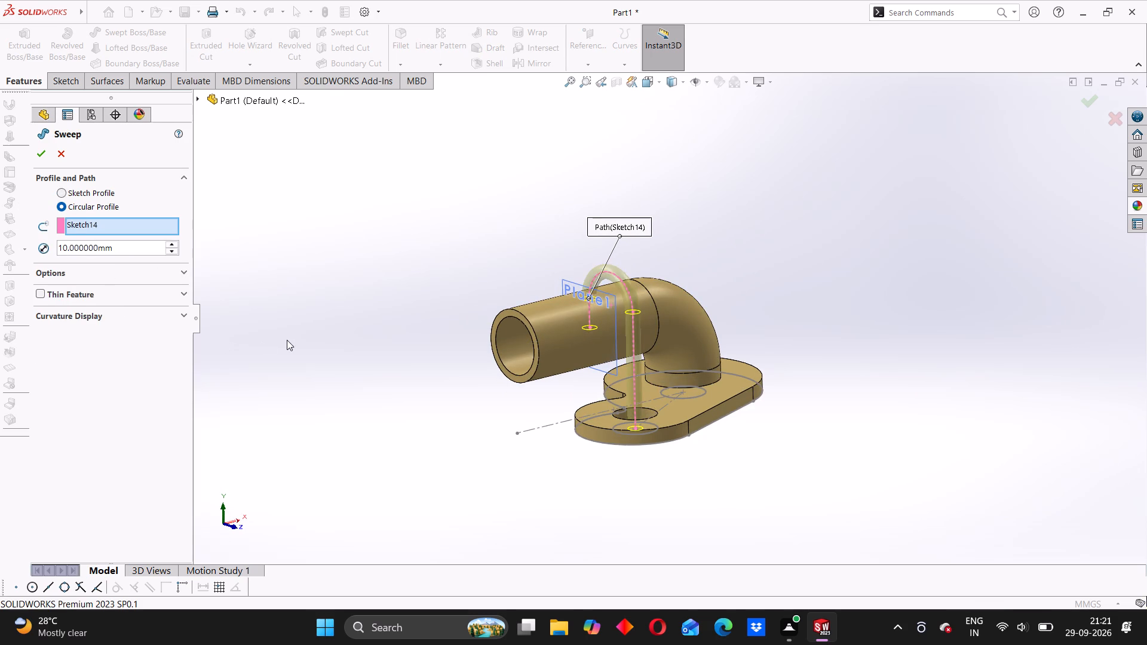
scroll(287, 339, "up", 2)
left_click_drag(118, 246, 67, 246)
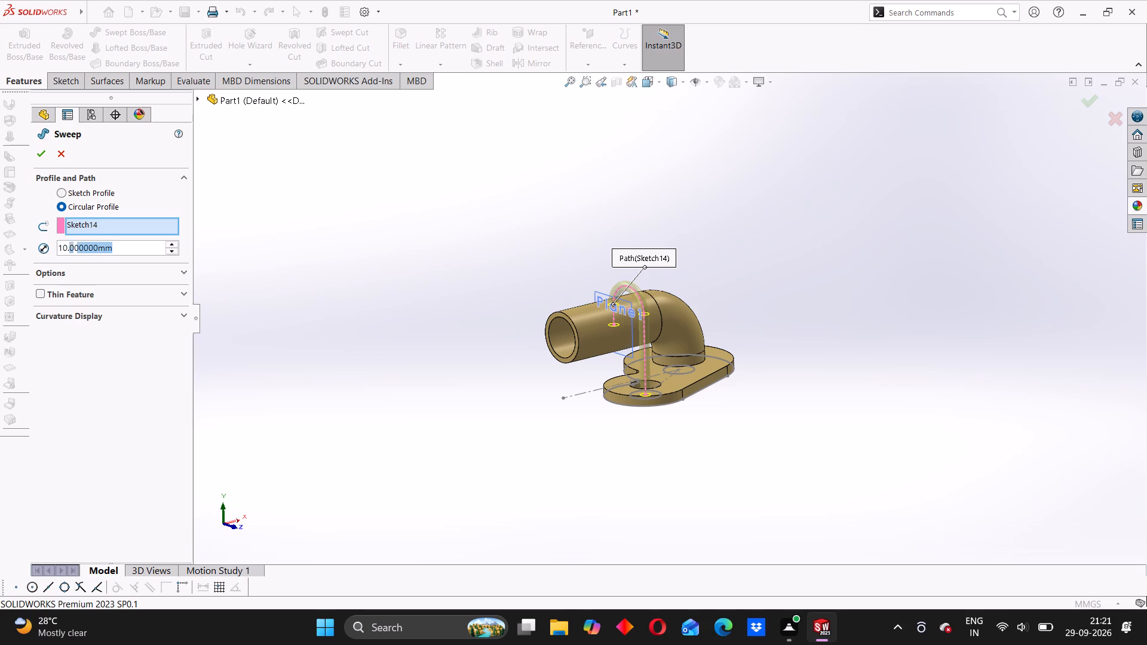
left_click_drag(67, 246, 41, 246)
type("40")
key("Return")
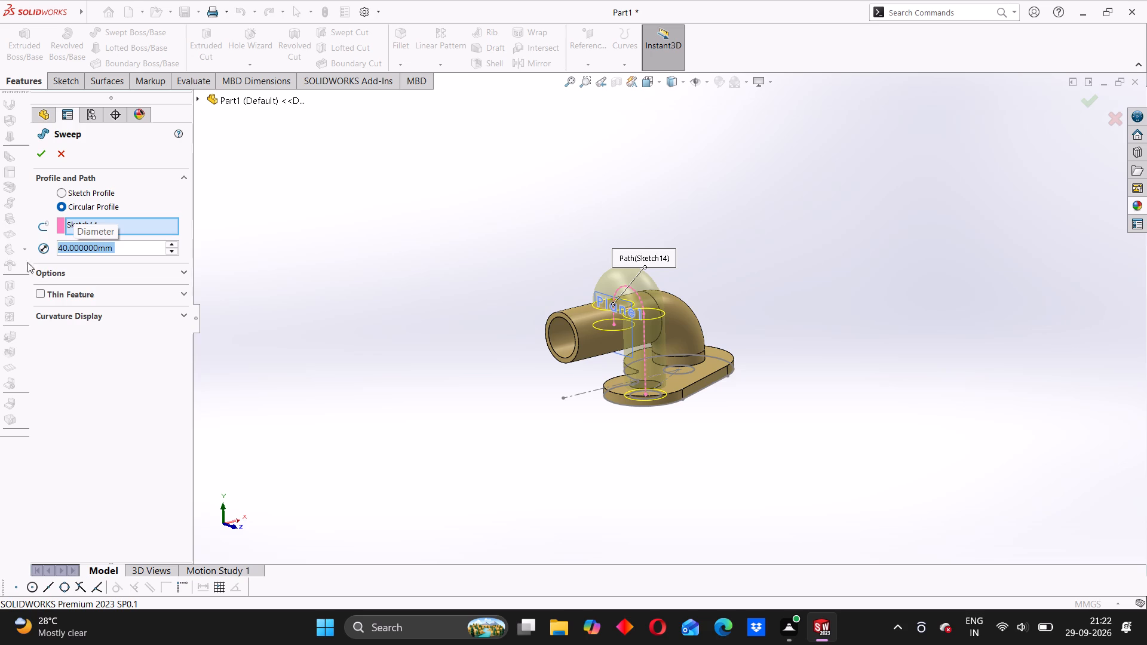
Make the sweep a 5 mm one-direction thin feature with its thickness direction reversed, and complete it.
left_click(42, 292)
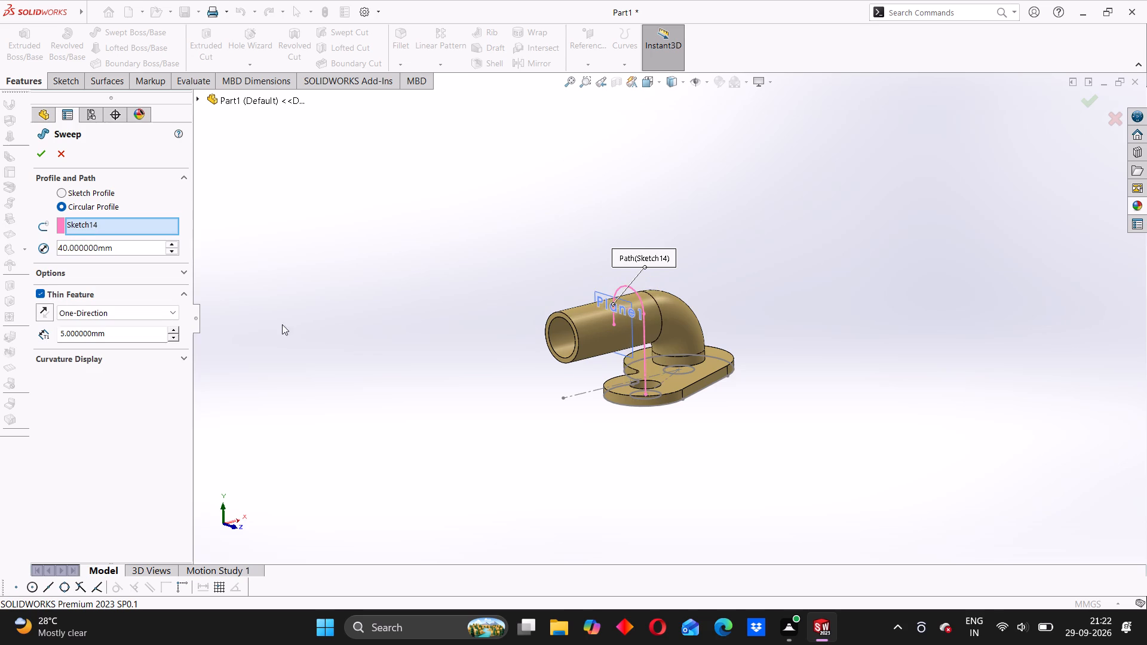
middle_click_drag(613, 347, 657, 365)
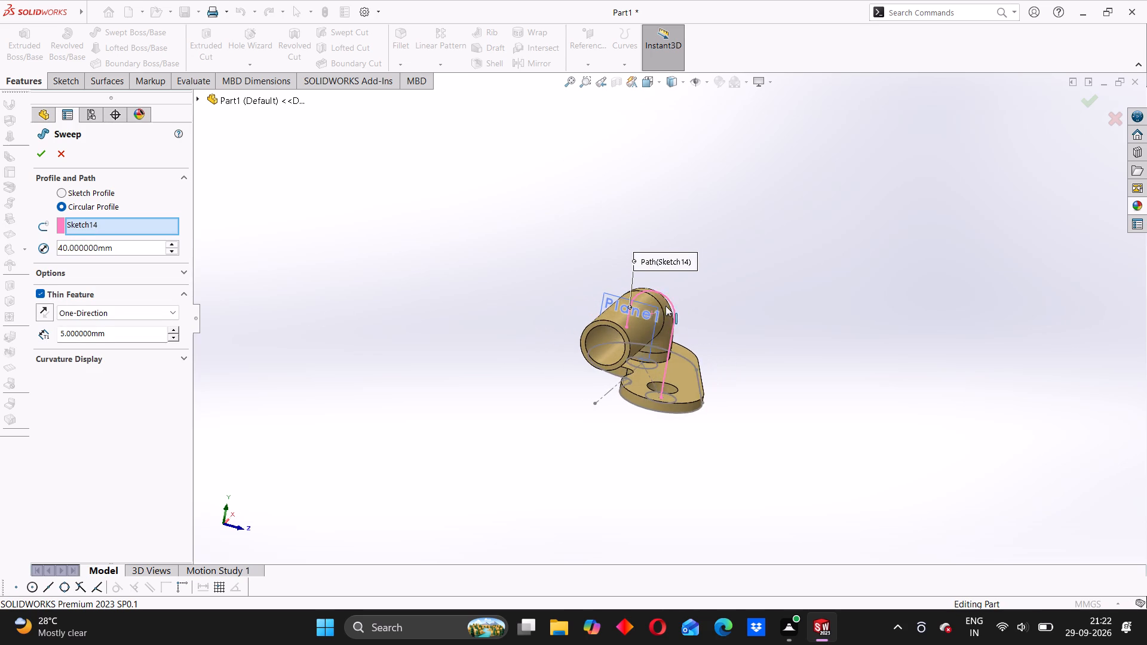
scroll(667, 287, "down", 1)
middle_click_drag(770, 344, 688, 385)
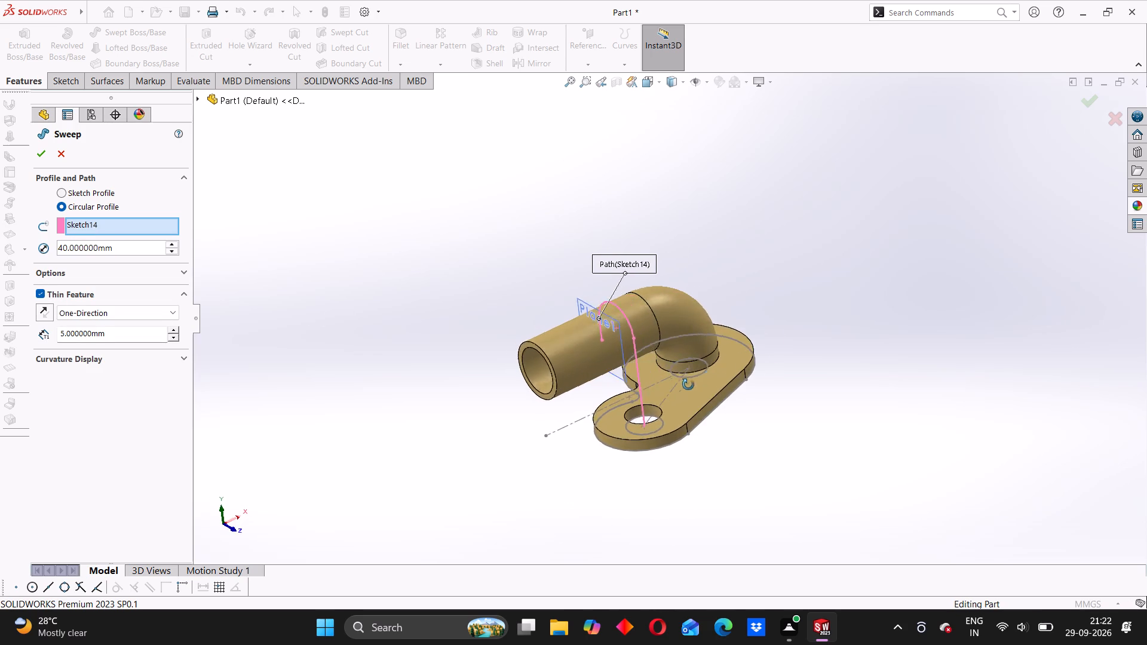
middle_click_drag(688, 385, 683, 386)
middle_click_drag(582, 367, 625, 325)
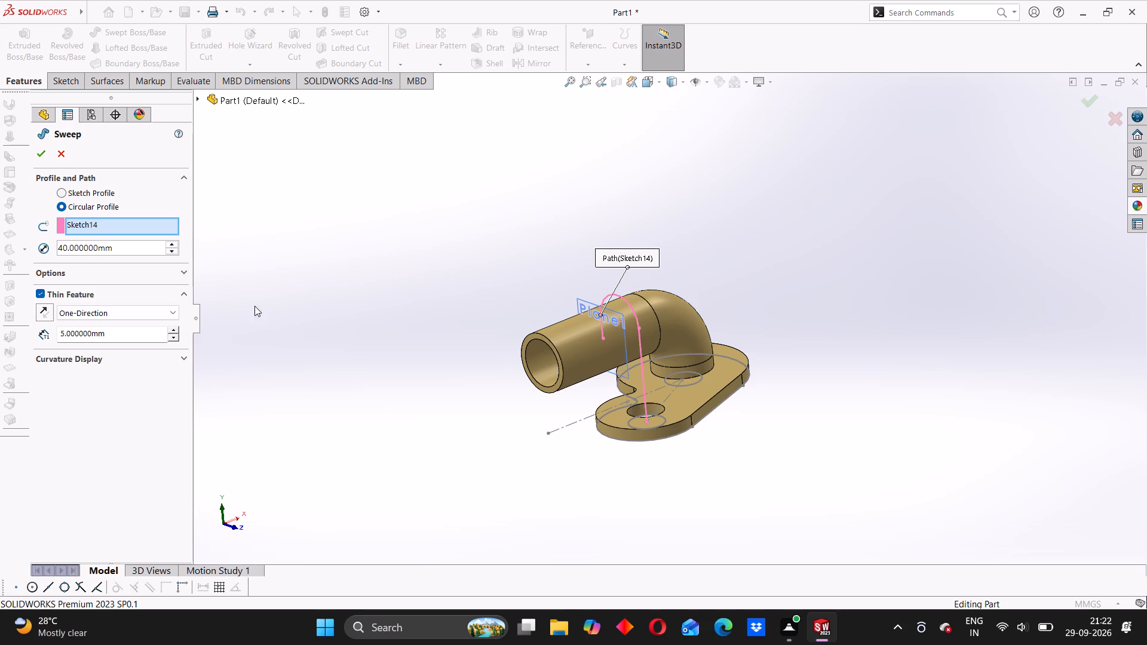
left_click(45, 315)
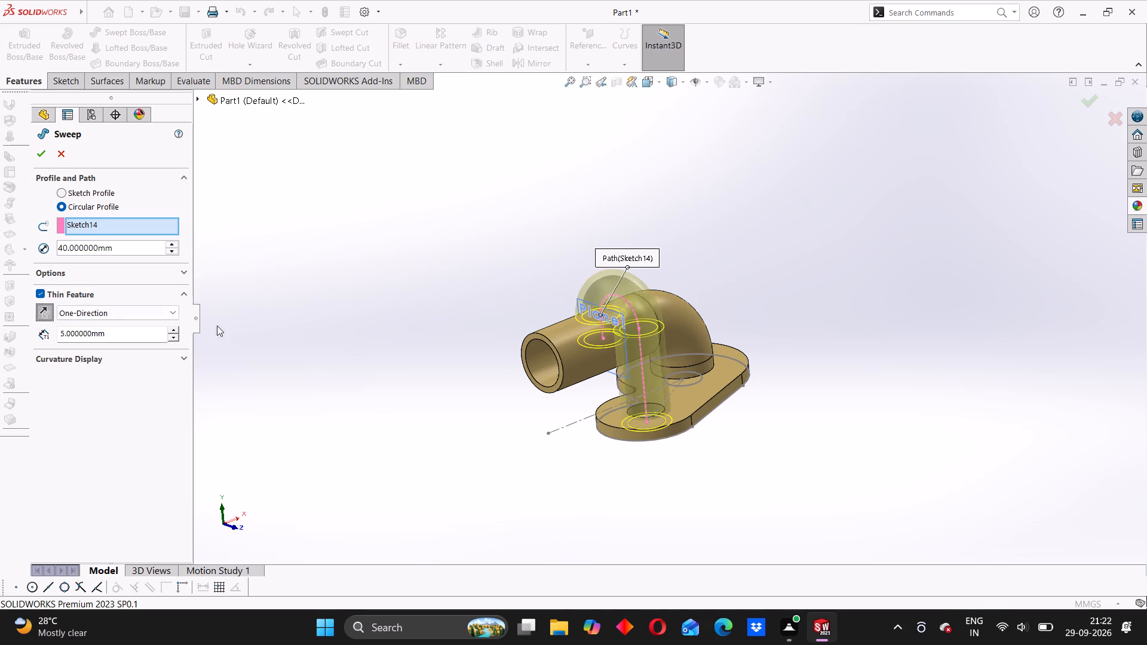
middle_click_drag(412, 408, 490, 421)
scroll(582, 376, "up", 2)
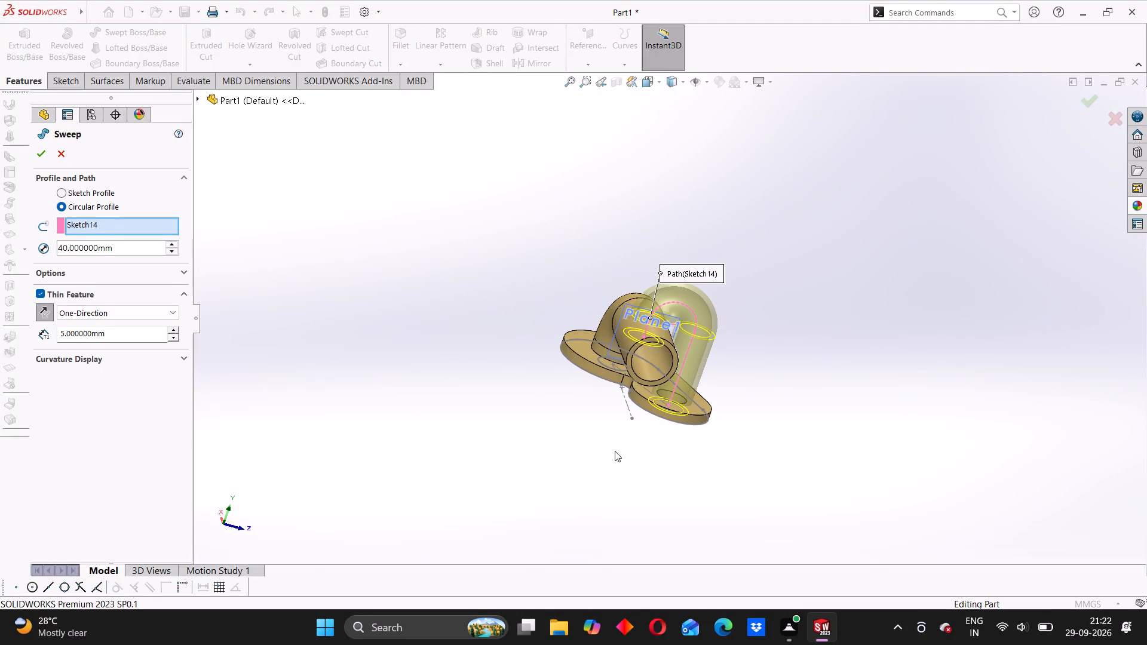
middle_click_drag(615, 451, 595, 426)
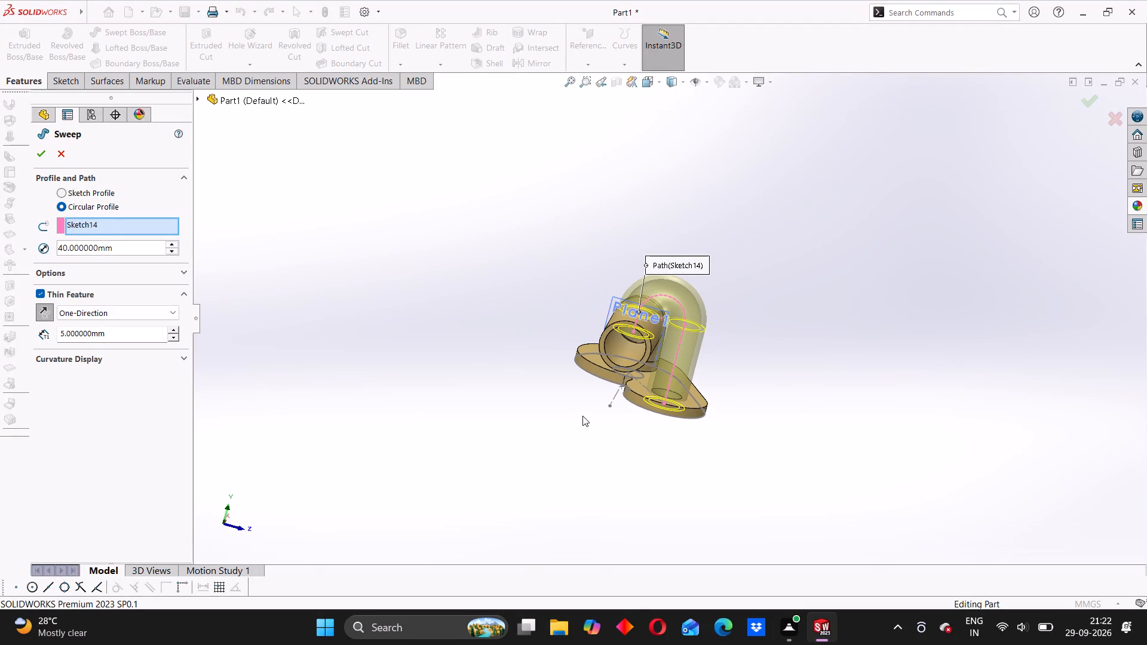
scroll(584, 395, "down", 3)
middle_click_drag(593, 411, 596, 408)
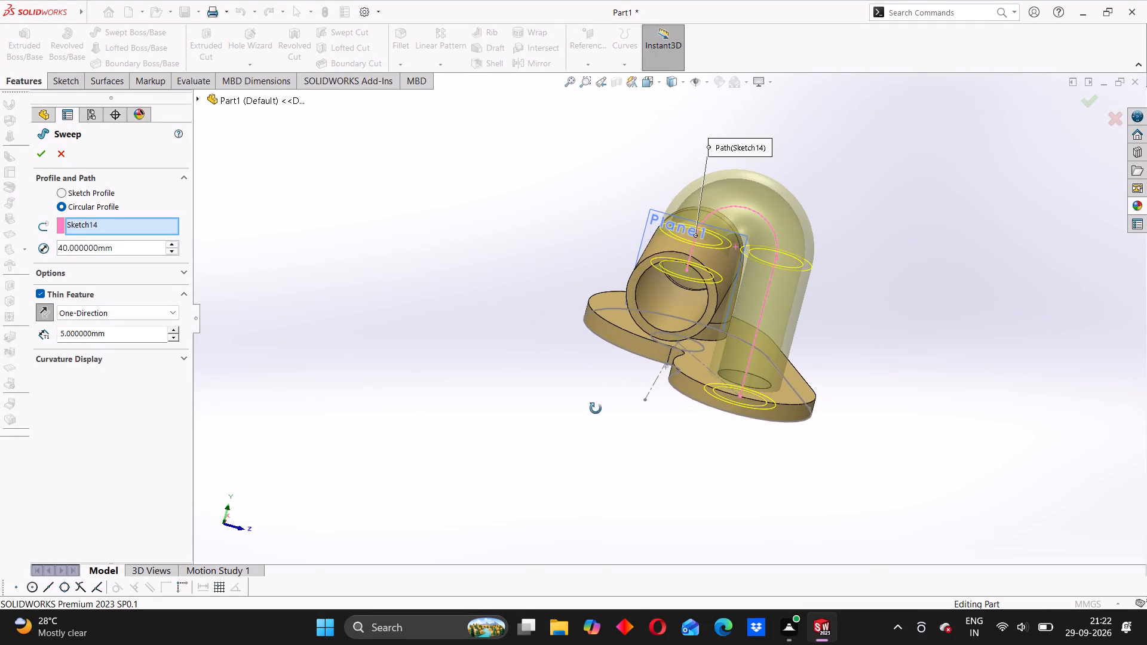
middle_click_drag(596, 408, 609, 375)
middle_click_drag(603, 377, 617, 373)
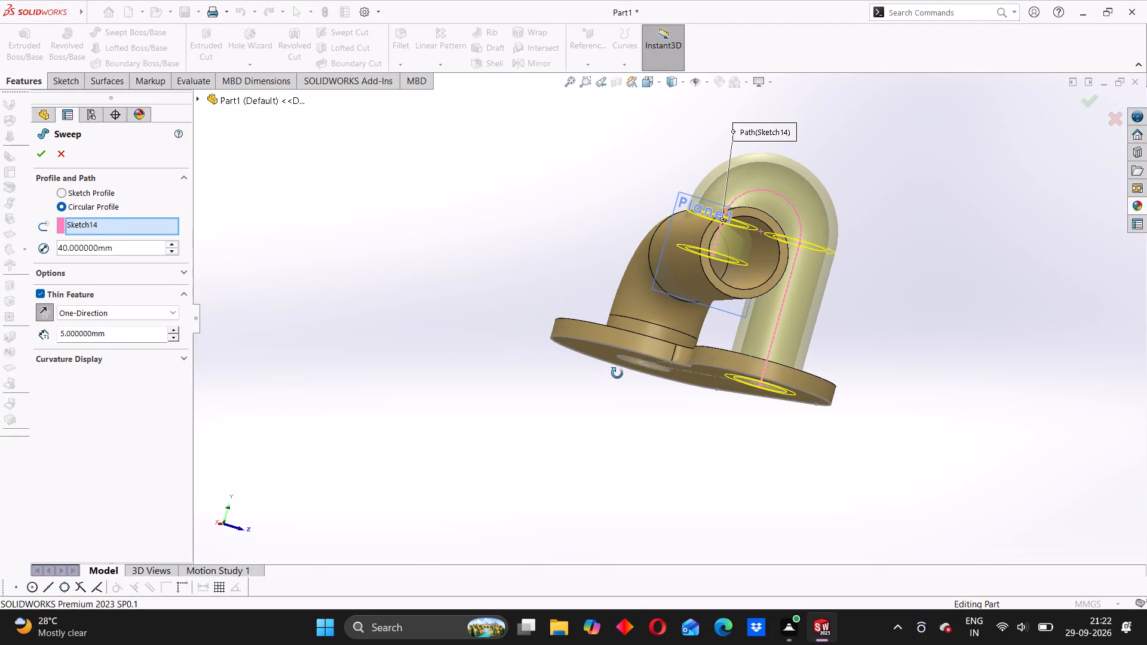
middle_click_drag(617, 373, 600, 370)
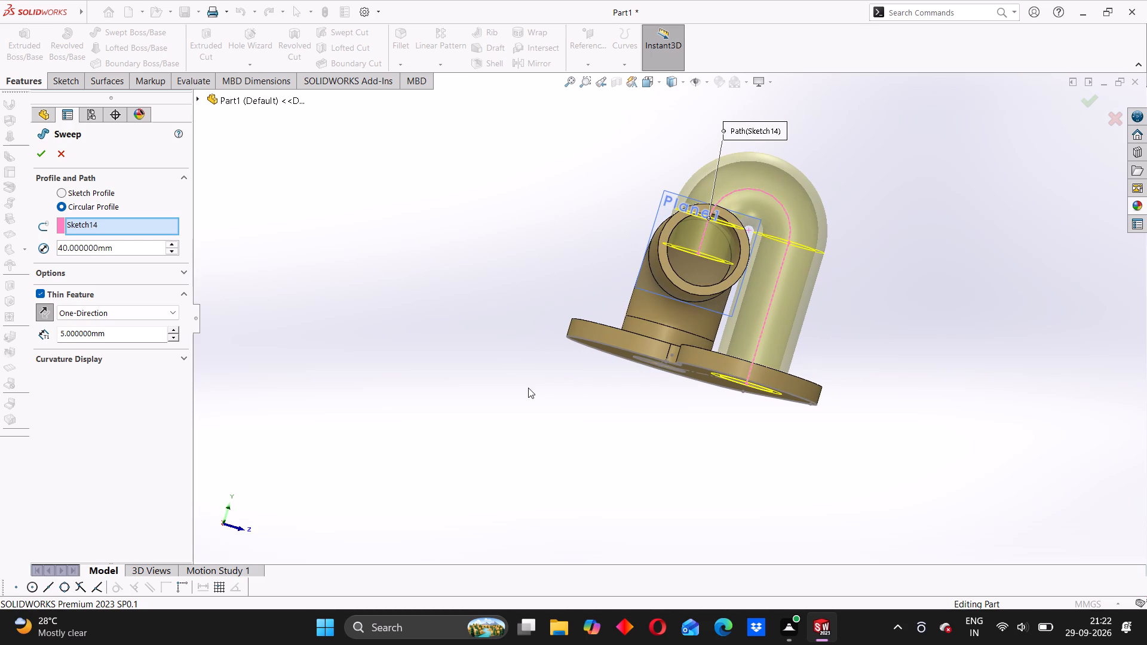
scroll(566, 391, "up", 1)
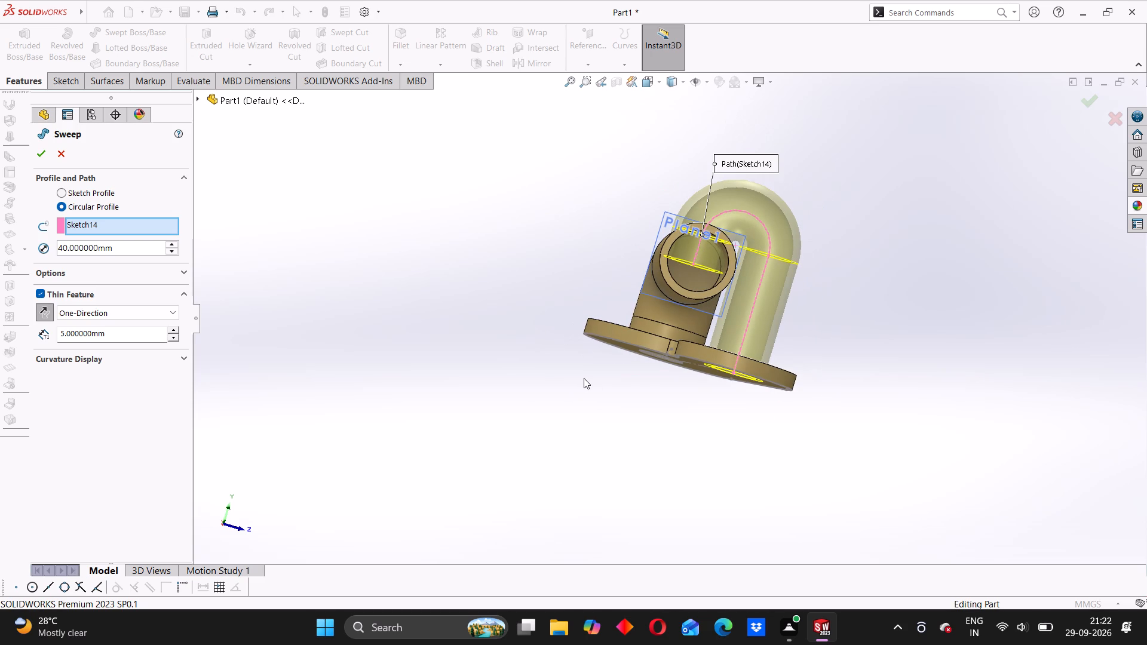
middle_click_drag(718, 385, 526, 460)
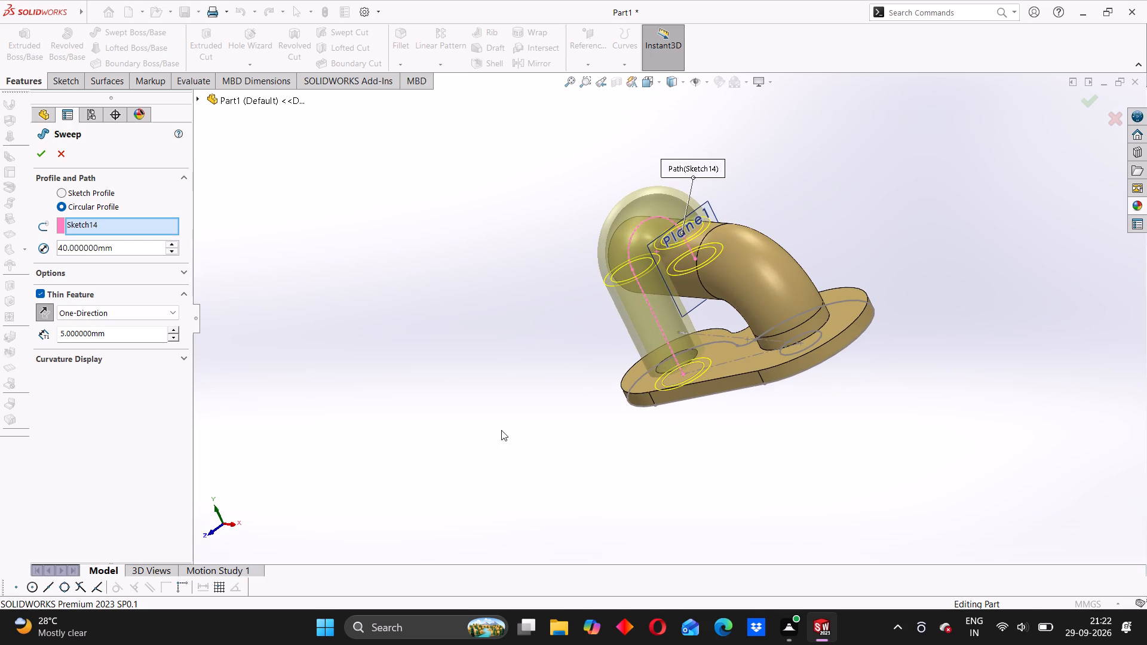
left_click(39, 156)
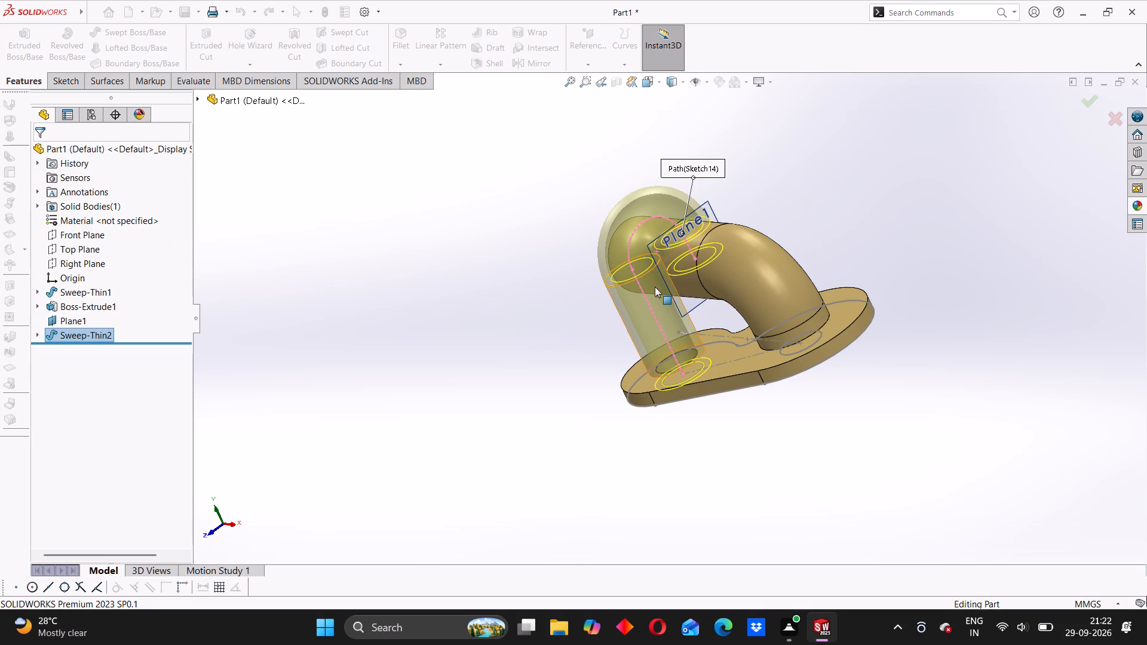
Examine the new curved tube from several sides, including where it meets the main pipe and the flange.
scroll(655, 287, "down", 2)
middle_click_drag(579, 353, 752, 371)
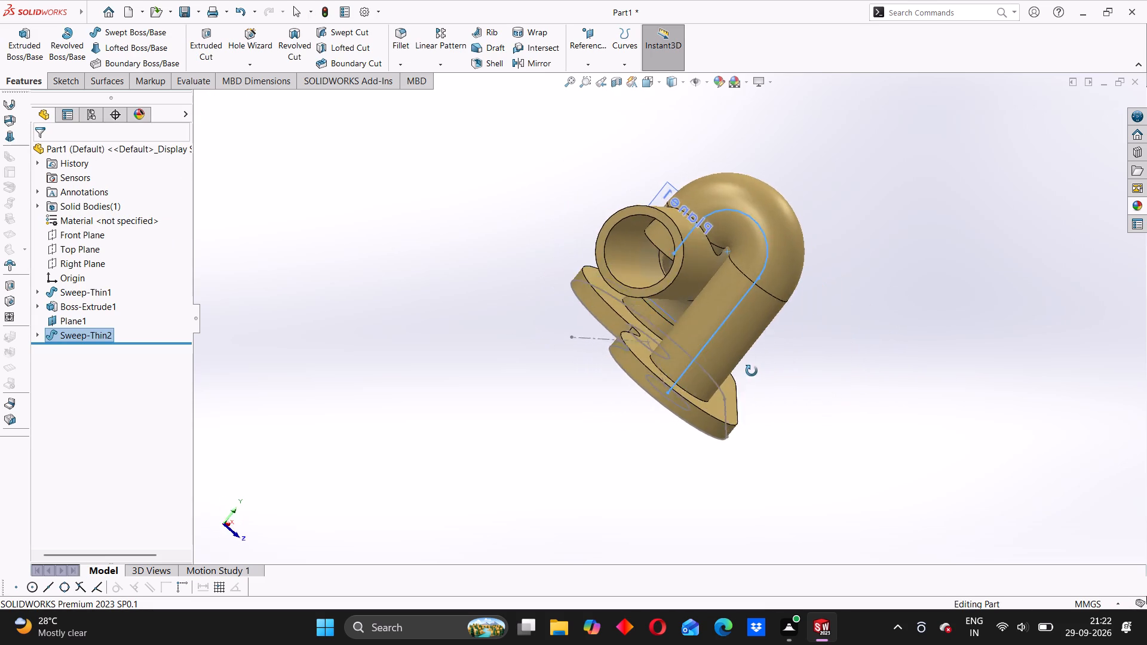
middle_click_drag(752, 371, 789, 350)
scroll(747, 302, "up", 2)
middle_click_drag(737, 307, 689, 341)
scroll(686, 341, "up", 3)
scroll(688, 293, "down", 8)
middle_click_drag(718, 367, 571, 344)
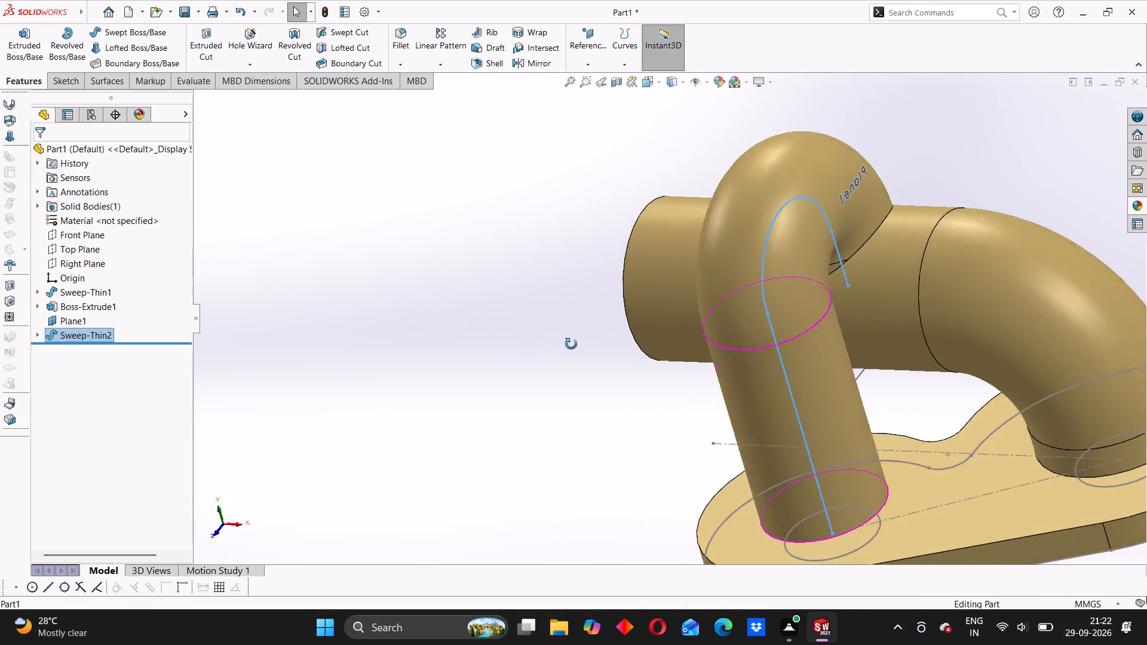
middle_click_drag(571, 344, 660, 296)
scroll(670, 306, "up", 4)
middle_click_drag(614, 348, 797, 501)
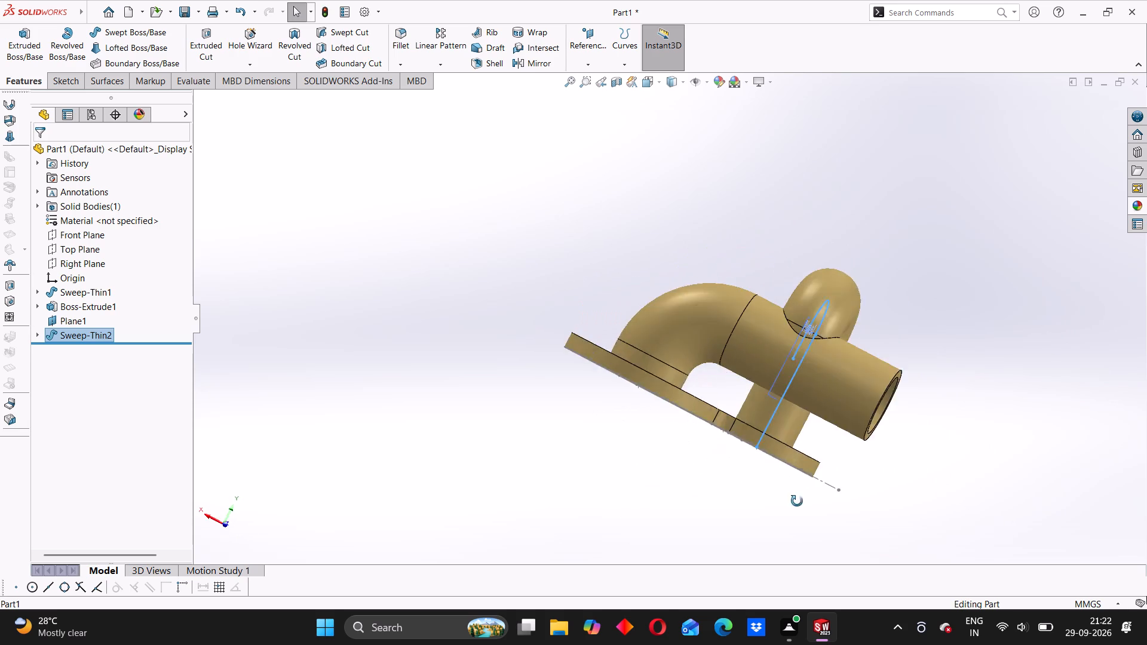
middle_click_drag(797, 501, 781, 512)
middle_click_drag(818, 395, 742, 440)
scroll(732, 404, "up", 2)
middle_click_drag(734, 409, 713, 362)
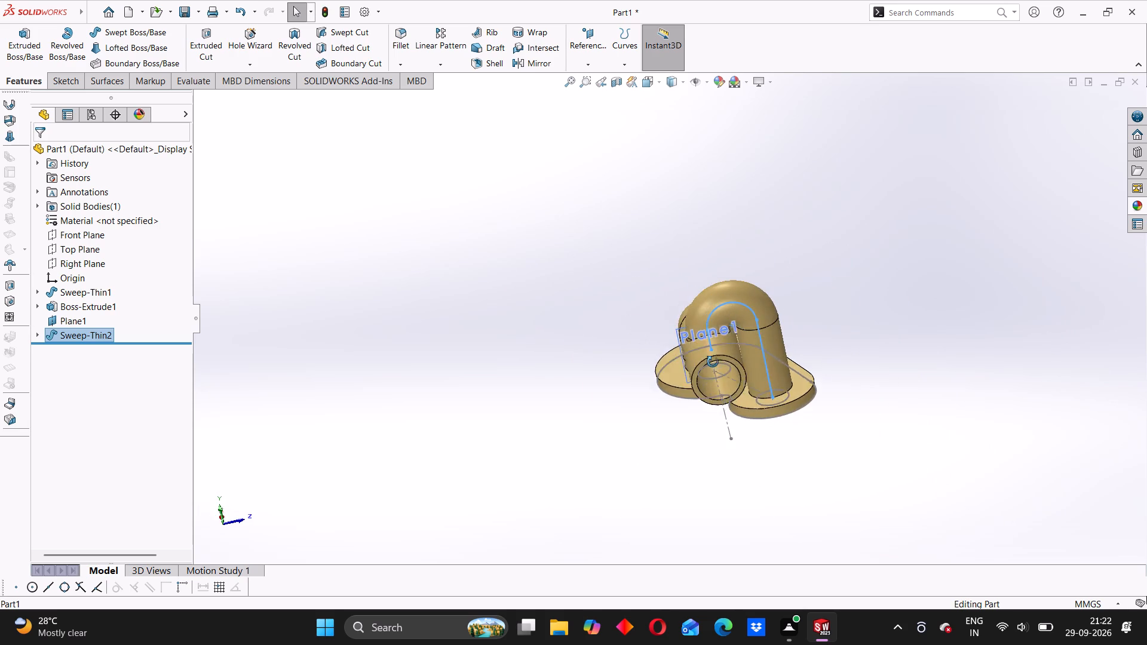
Examine the open end of the main pipe and the branch tube's intrusion into its bore.
middle_click_drag(713, 362, 710, 320)
scroll(716, 338, "down", 3)
middle_click_drag(712, 349, 706, 328)
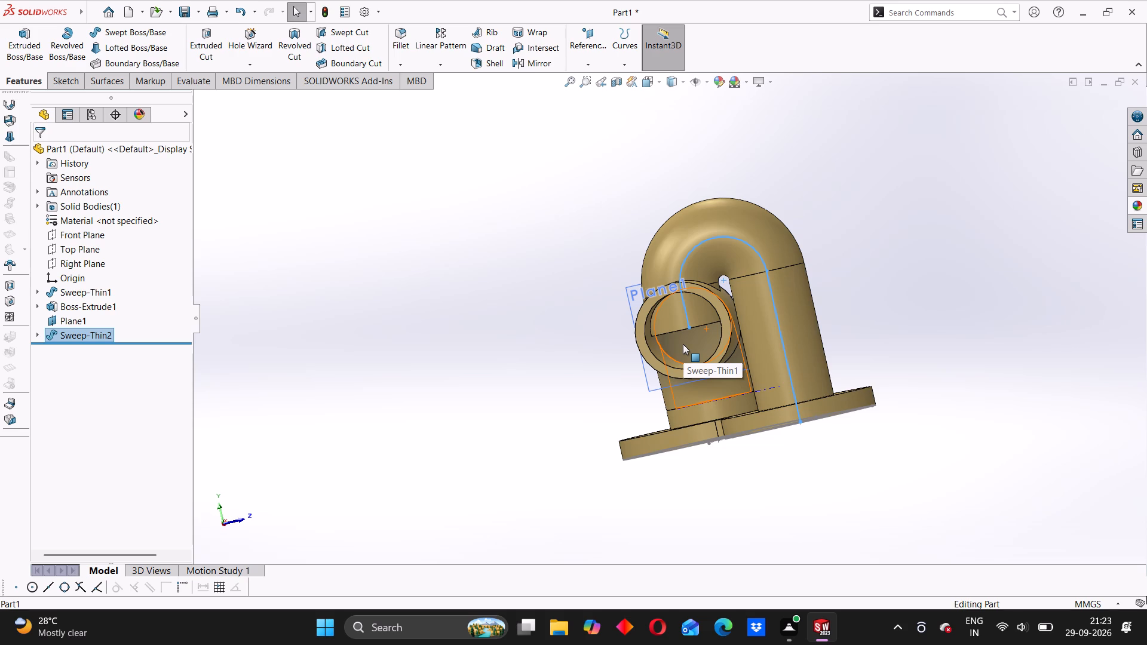
scroll(702, 321, "down", 2)
scroll(702, 321, "up", 2)
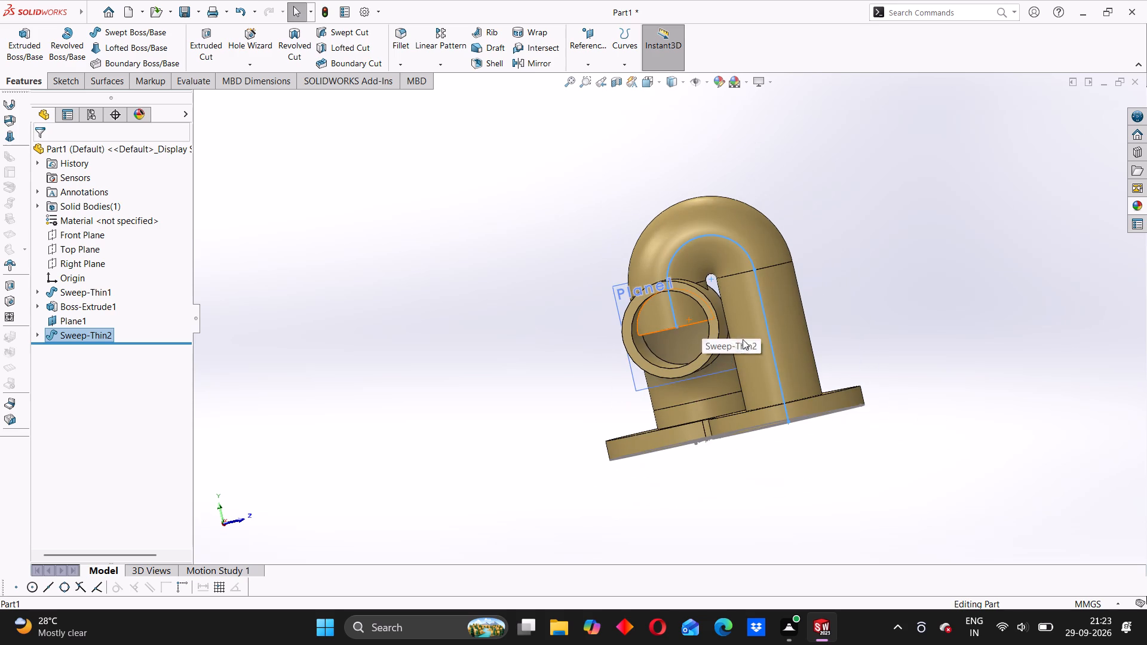
scroll(754, 339, "up", 1)
middle_click_drag(754, 339, 647, 374)
left_click(528, 327)
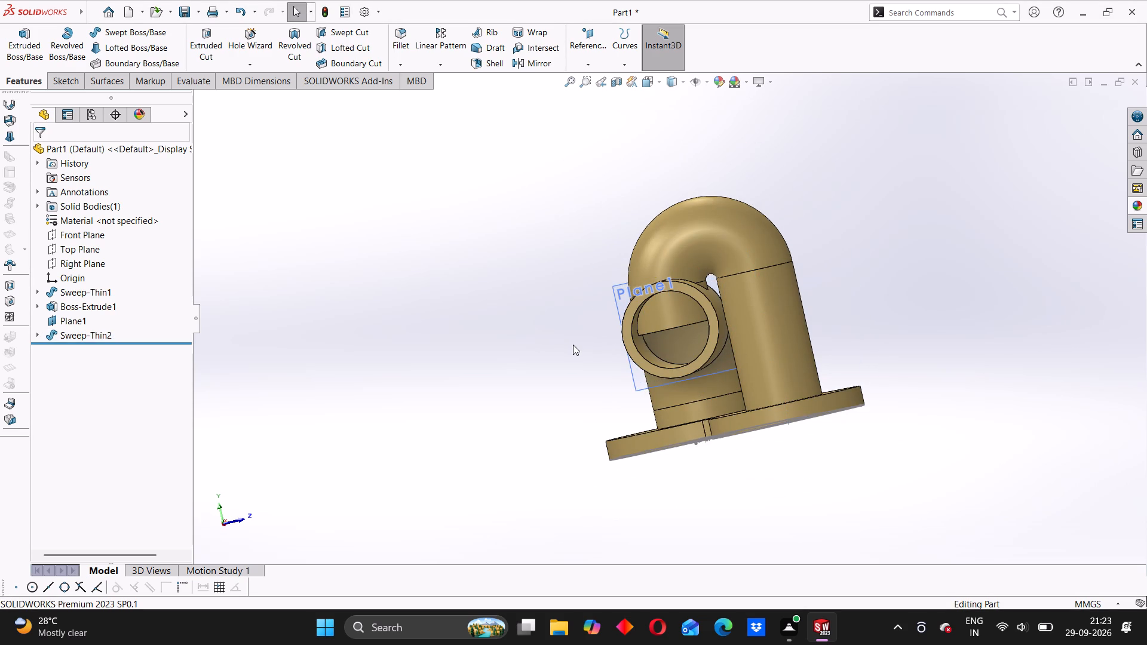
Hide Sketch12, the sketch with the centreline extending beyond the flange.
middle_click_drag(887, 274, 838, 346)
scroll(772, 363, "up", 1)
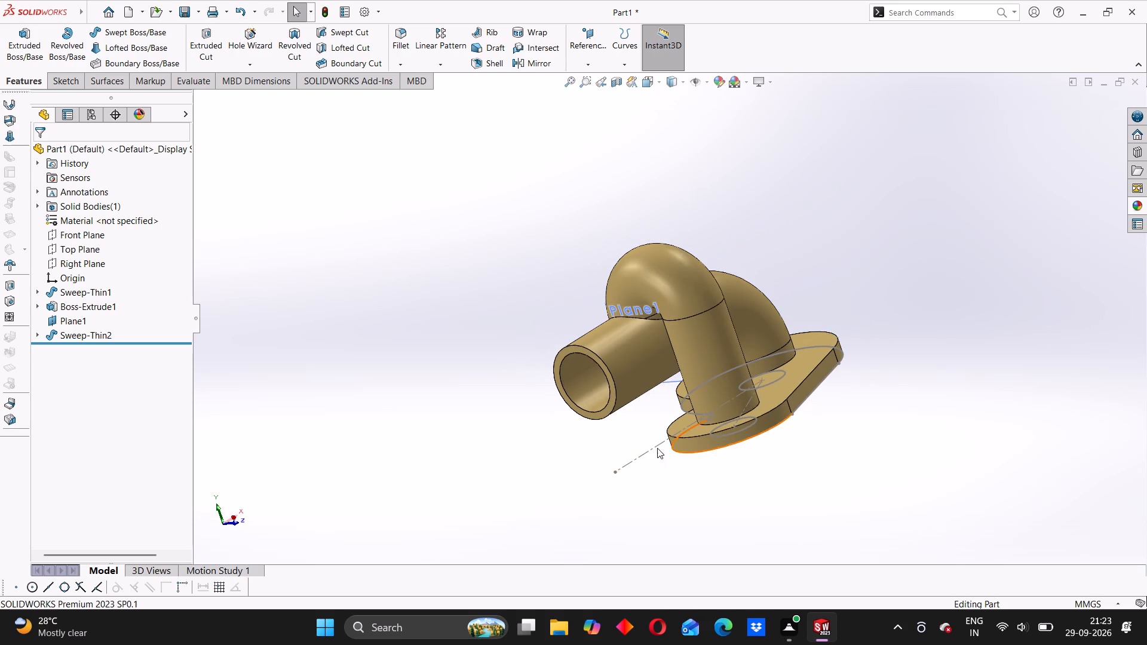
right_click(646, 451)
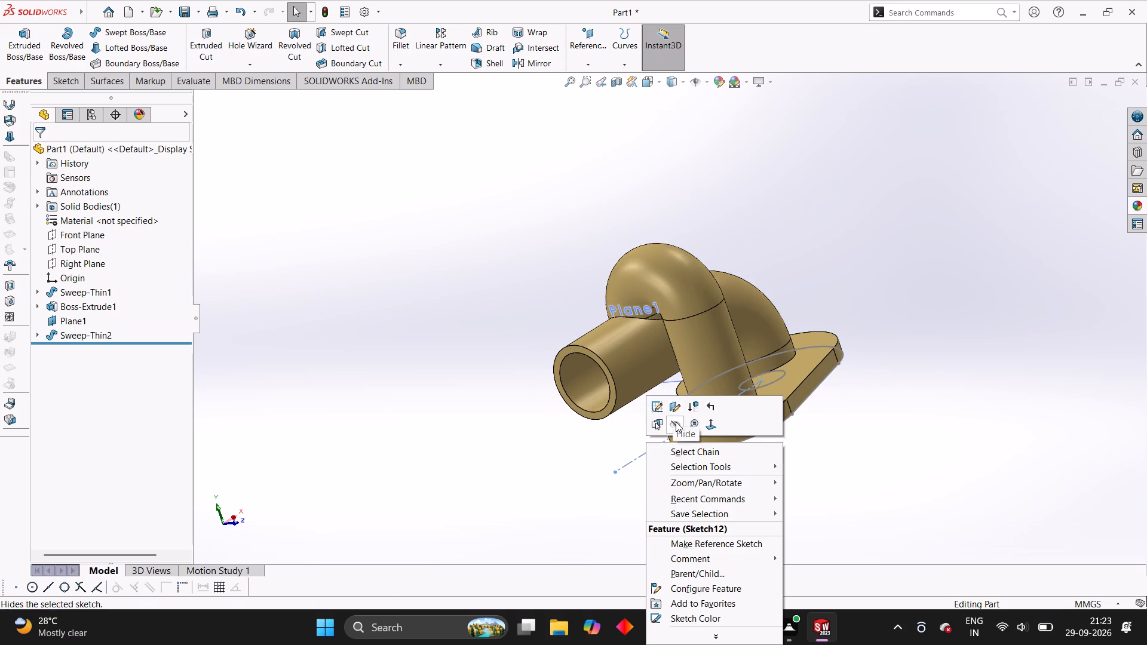
left_click(676, 422)
Set up a section view from the Front Plane, rotated about 87° and offset about 36 mm to cut lengthwise through the branch tube.
scroll(706, 384, "up", 2)
middle_click_drag(677, 403, 699, 380)
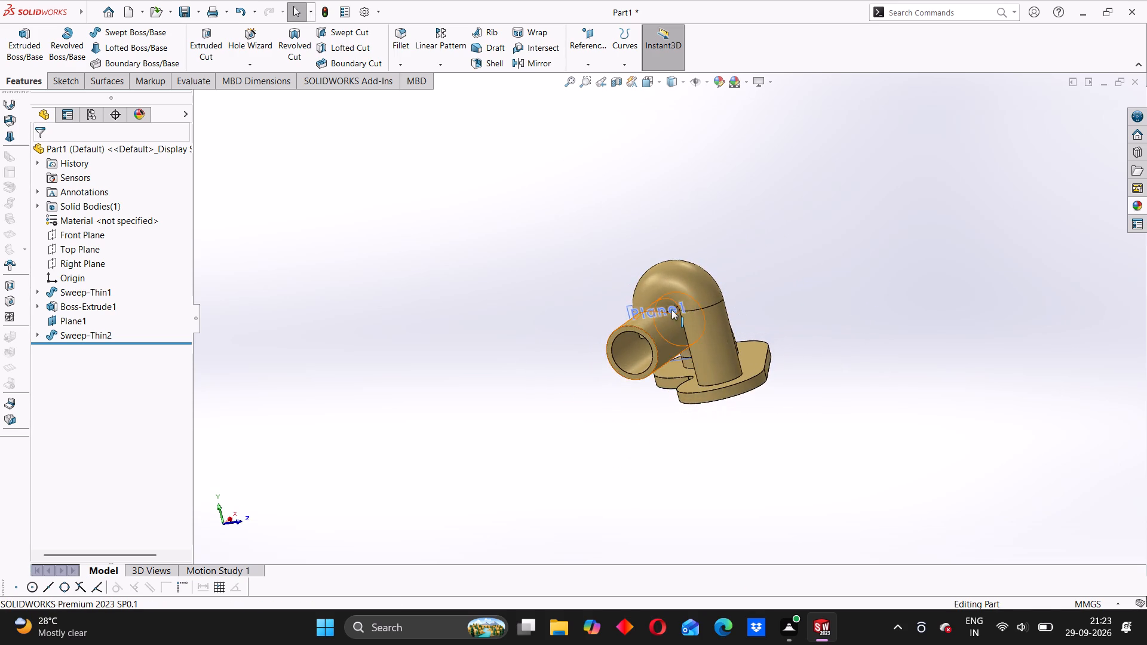
scroll(671, 303, "down", 2)
middle_click_drag(660, 360, 666, 308)
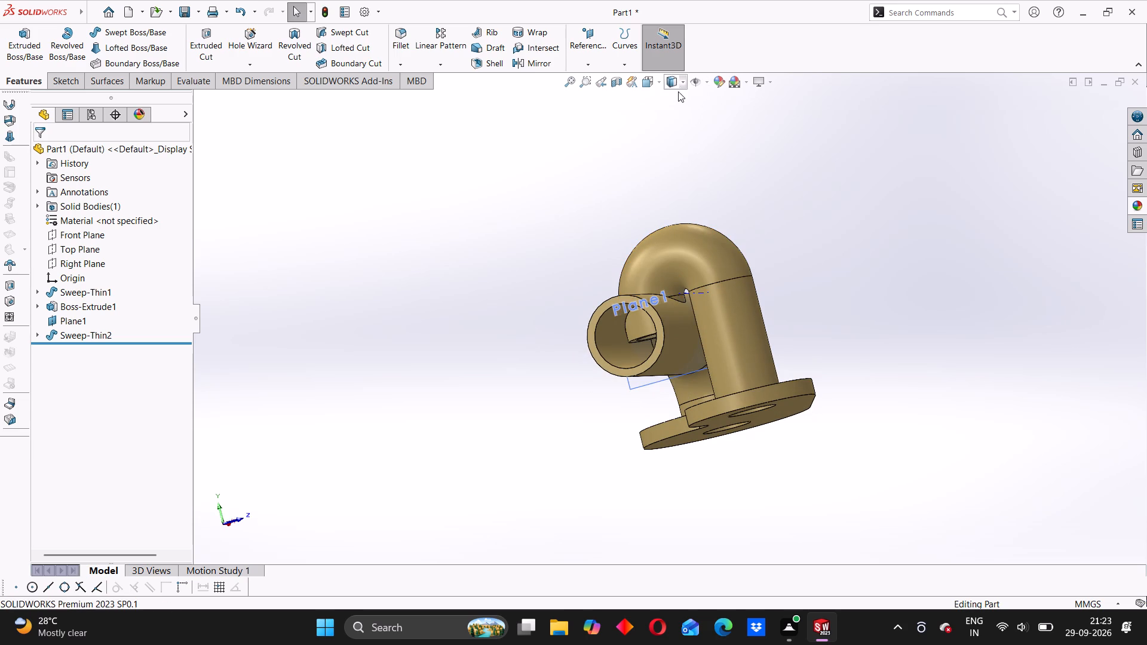
left_click(620, 82)
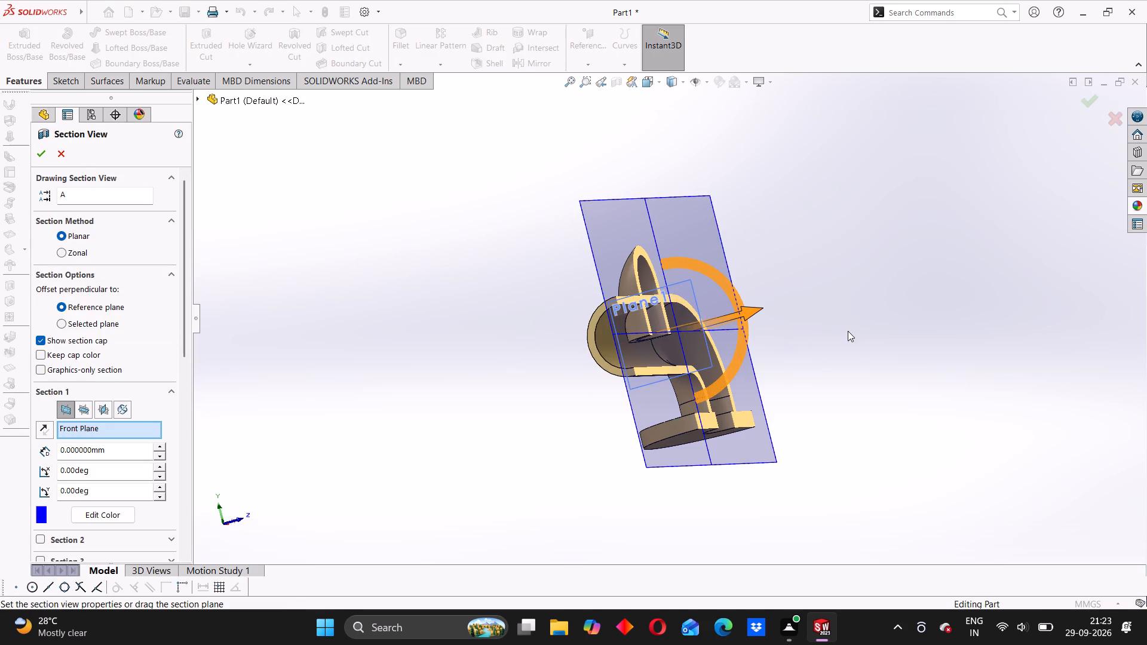
middle_click_drag(848, 331, 841, 339)
left_click_drag(741, 331, 740, 348)
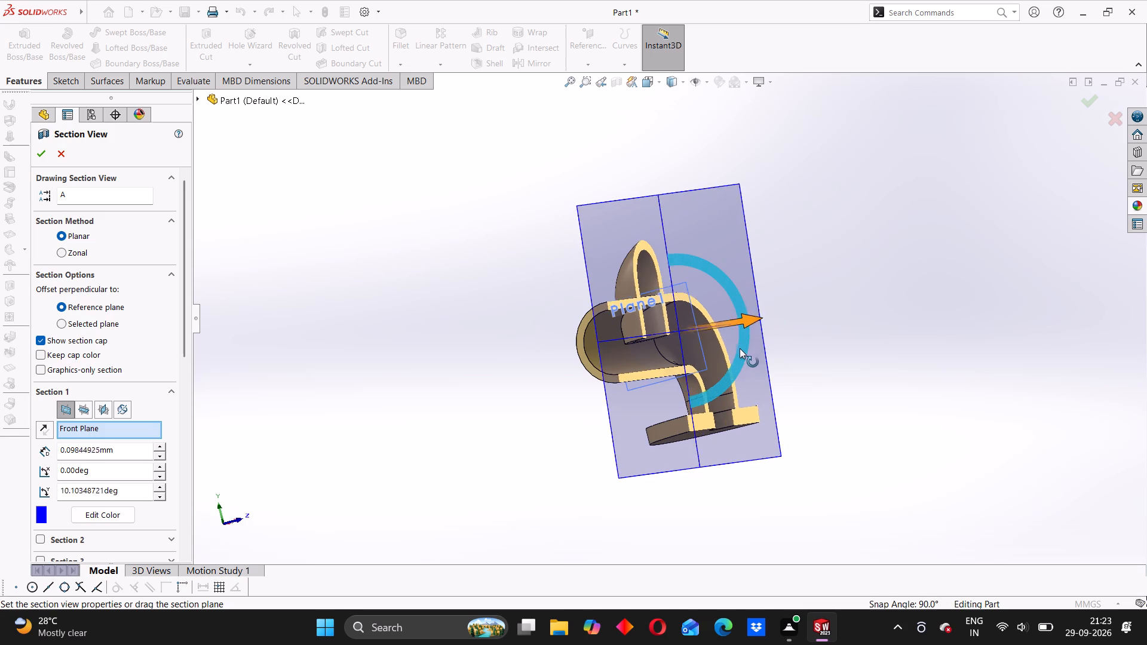
left_click_drag(740, 348, 730, 337)
middle_click_drag(837, 337, 805, 400)
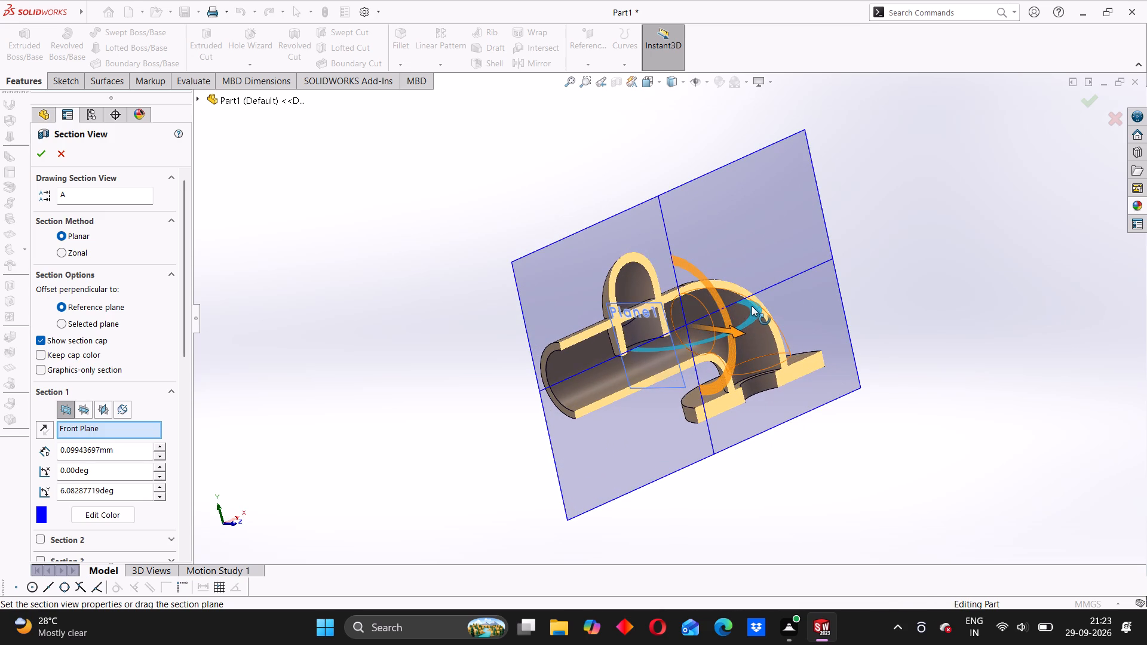
left_click_drag(752, 306, 704, 376)
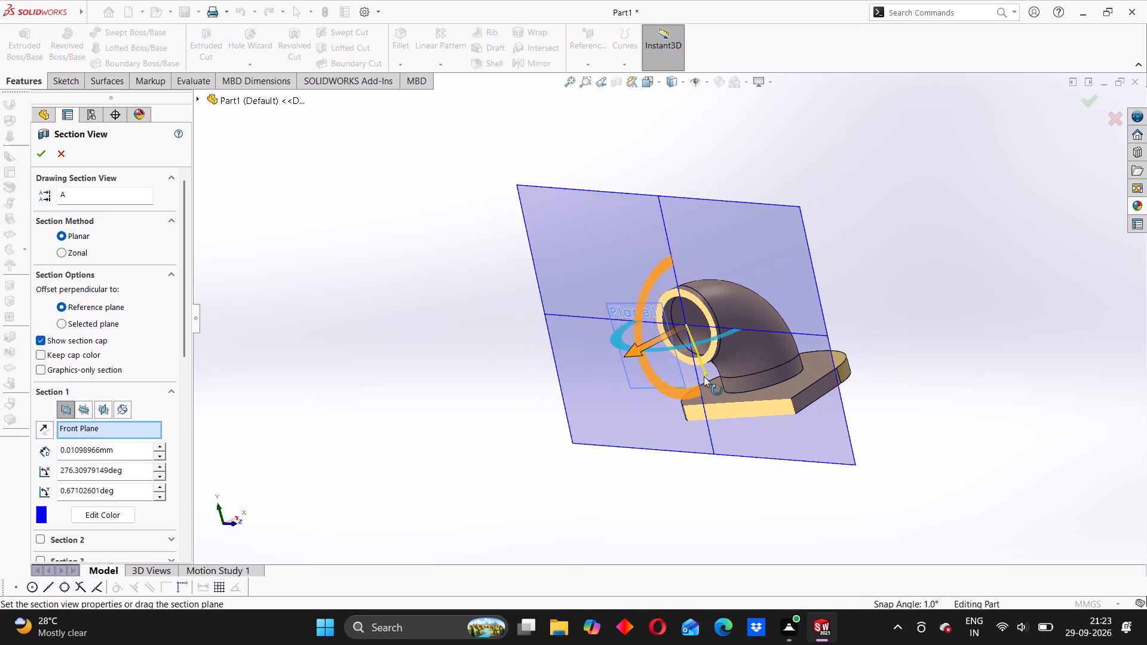
left_click_drag(704, 376, 699, 378)
middle_click_drag(669, 413, 701, 395)
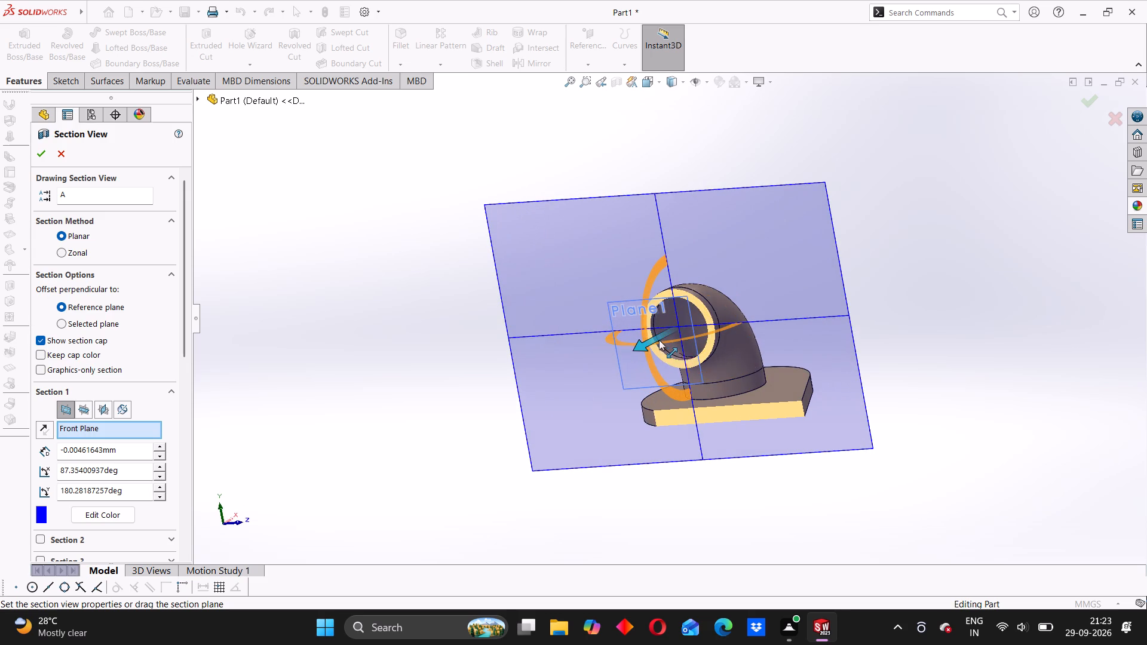
left_click_drag(659, 337, 631, 354)
Examine the sectioned junction between the branch tube and main pipe, then apply the section view.
middle_click_drag(706, 463, 713, 456)
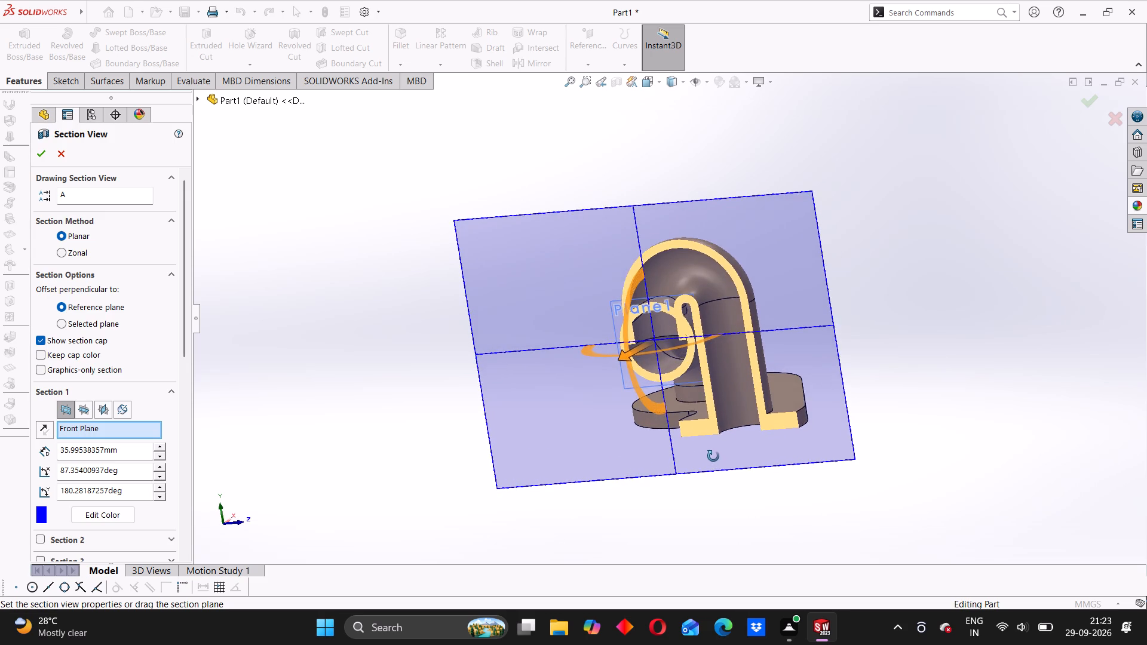
middle_click_drag(713, 456, 732, 415)
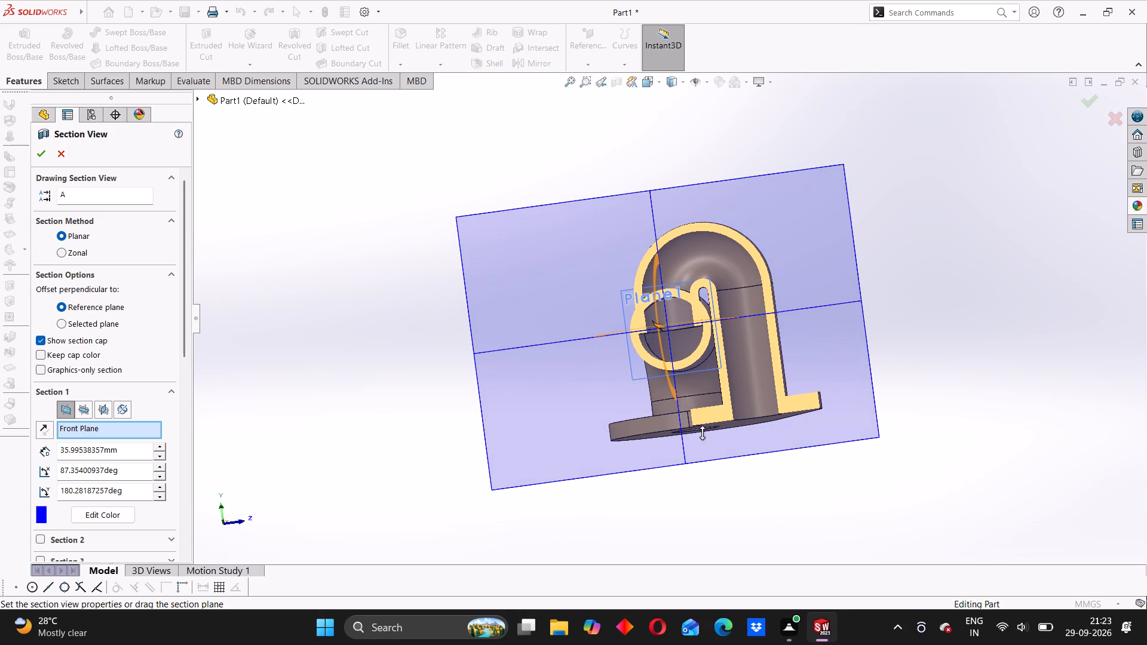
scroll(696, 300, "down", 5)
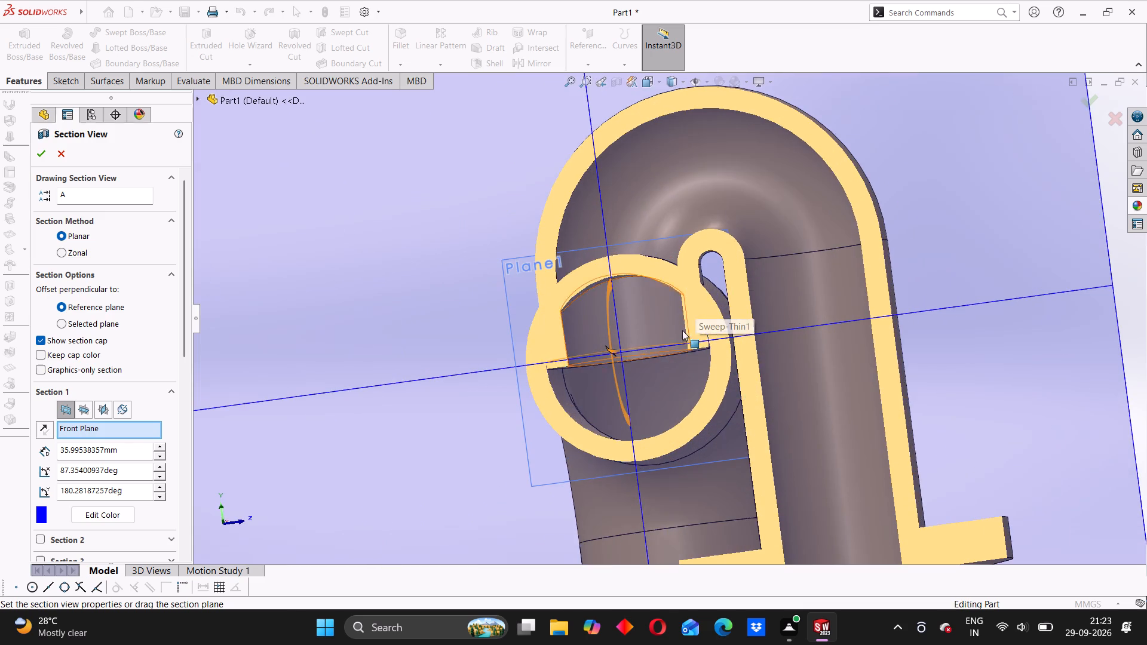
middle_click_drag(672, 350, 682, 348)
middle_click_drag(682, 348, 674, 355)
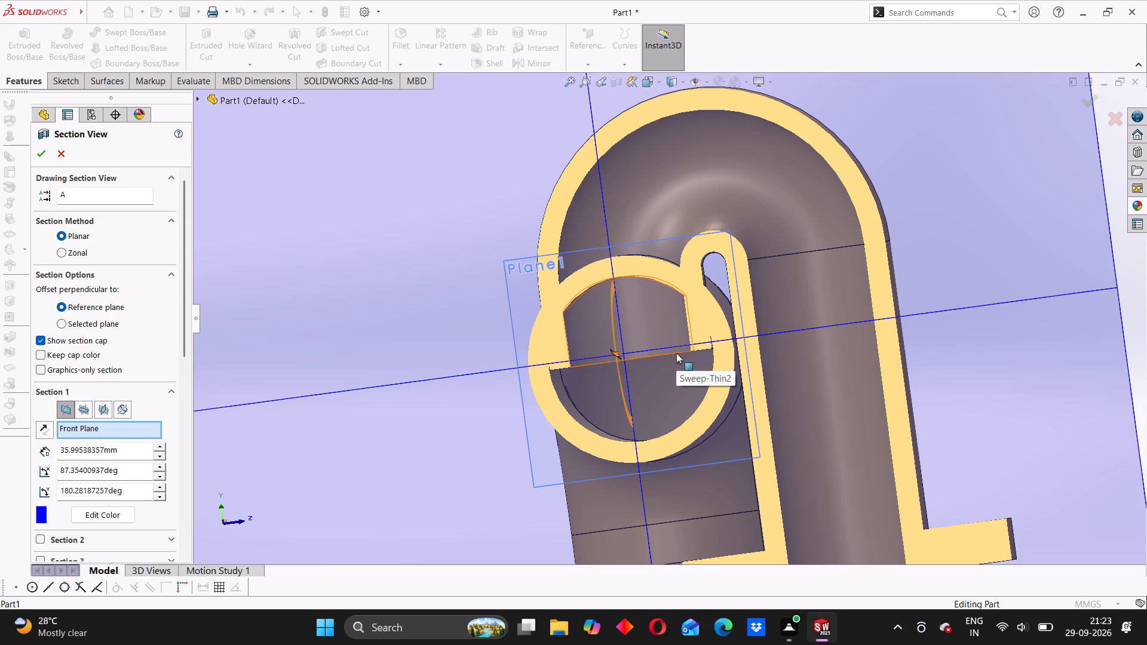
scroll(645, 345, "up", 2)
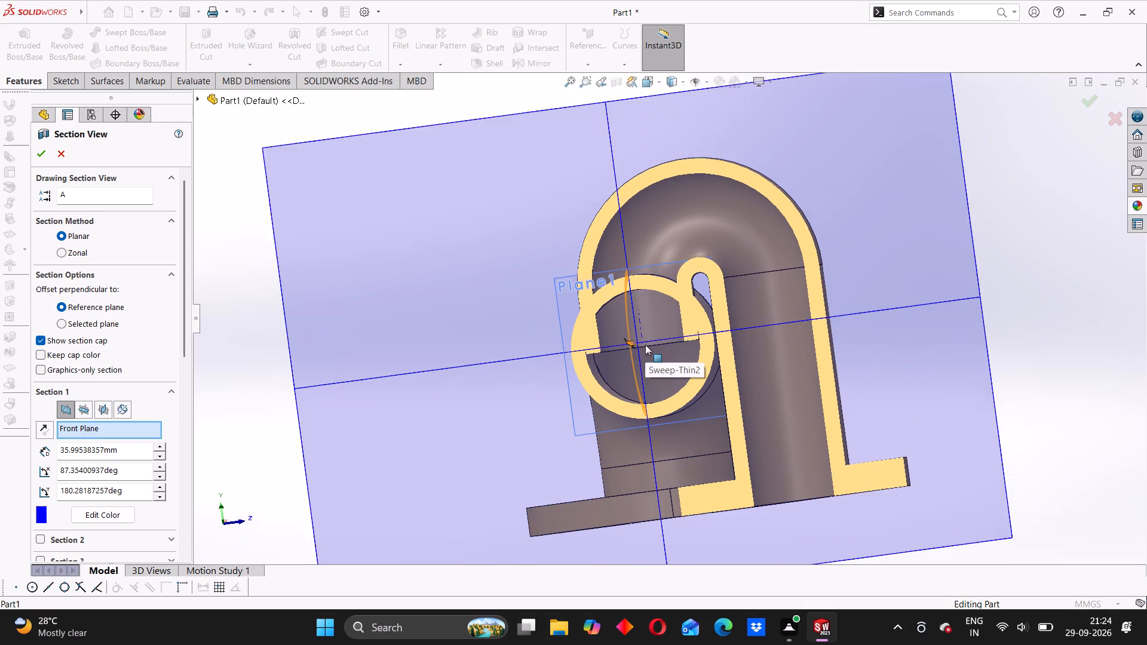
scroll(644, 346, "up", 2)
middle_click_drag(935, 291, 931, 300)
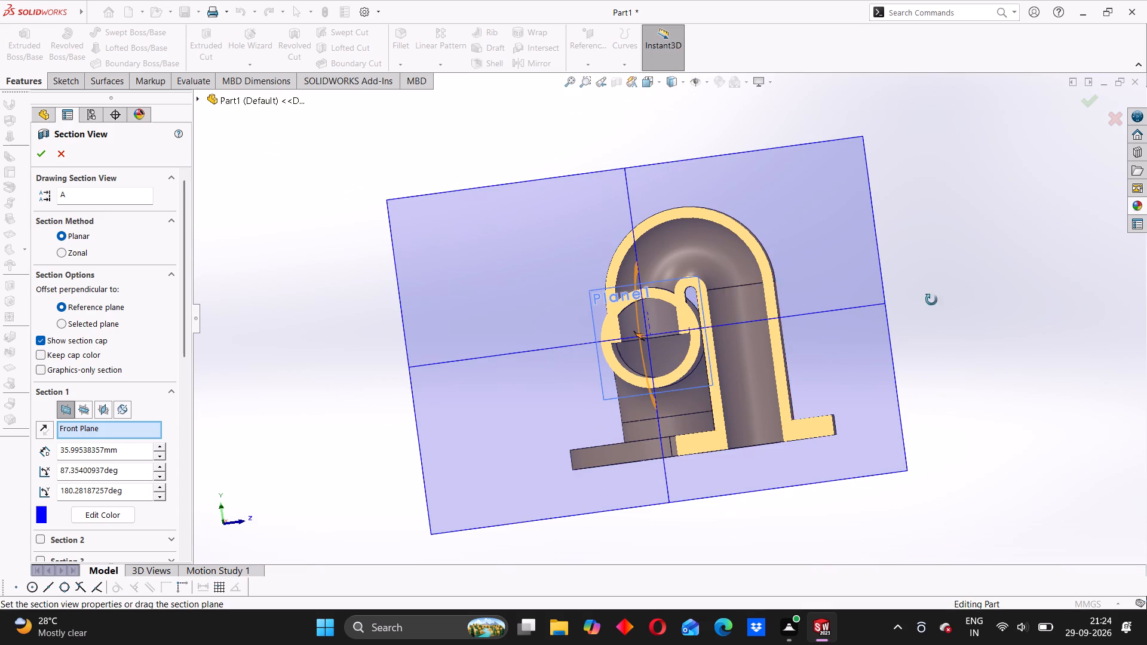
middle_click_drag(931, 300, 900, 345)
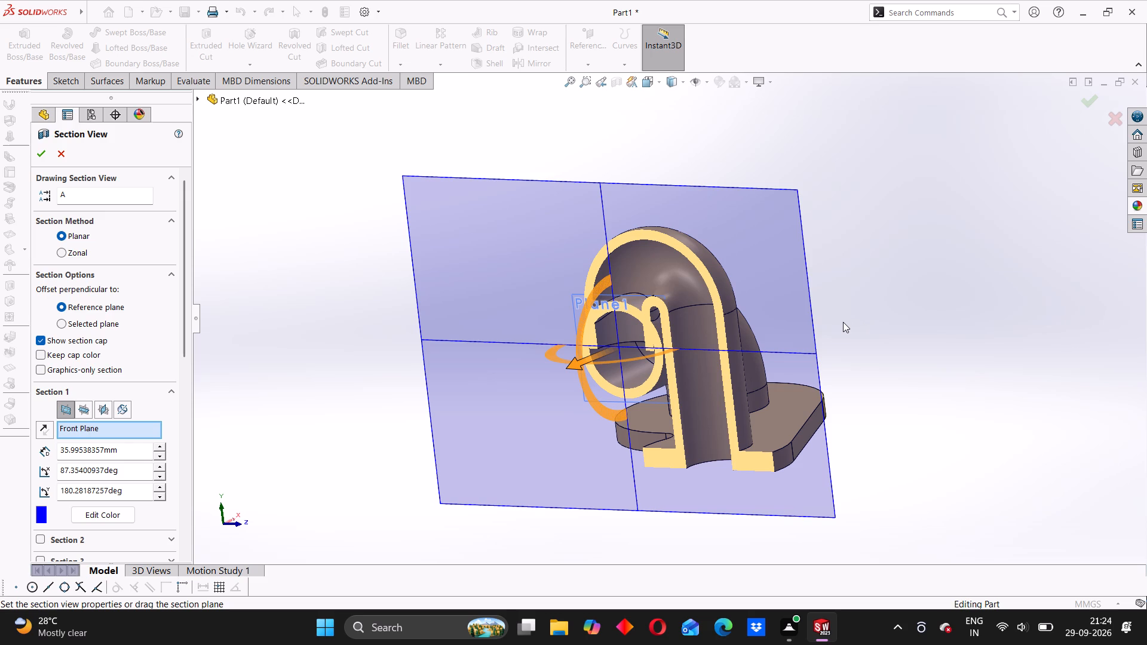
scroll(725, 406, "up", 2)
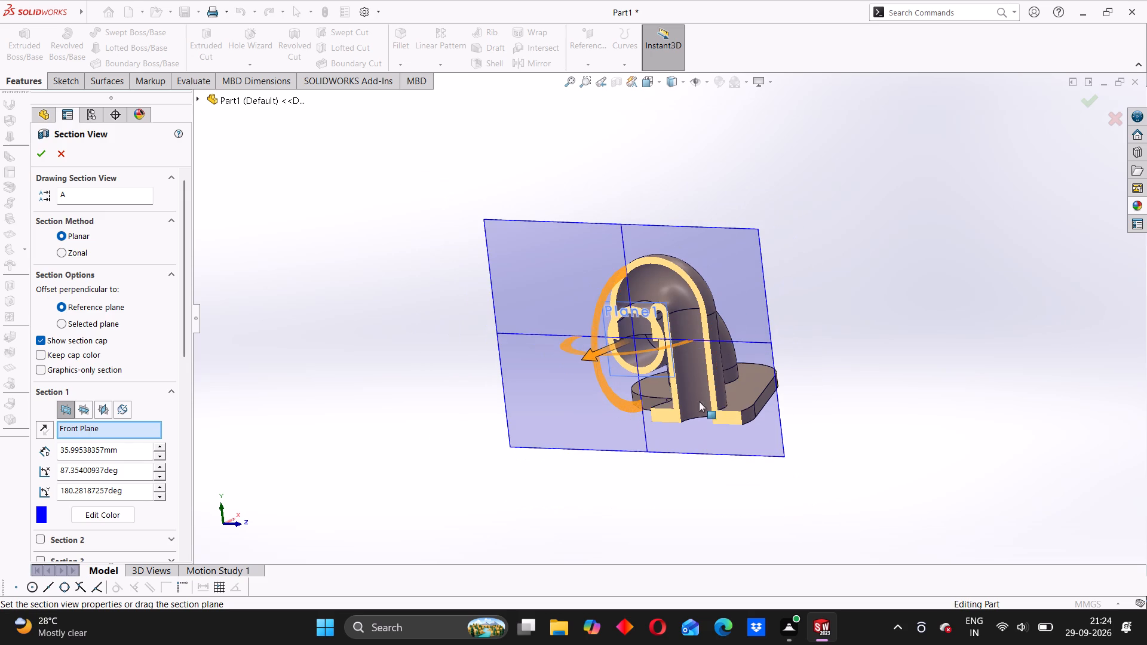
middle_click_drag(644, 406, 686, 405)
scroll(679, 354, "down", 4)
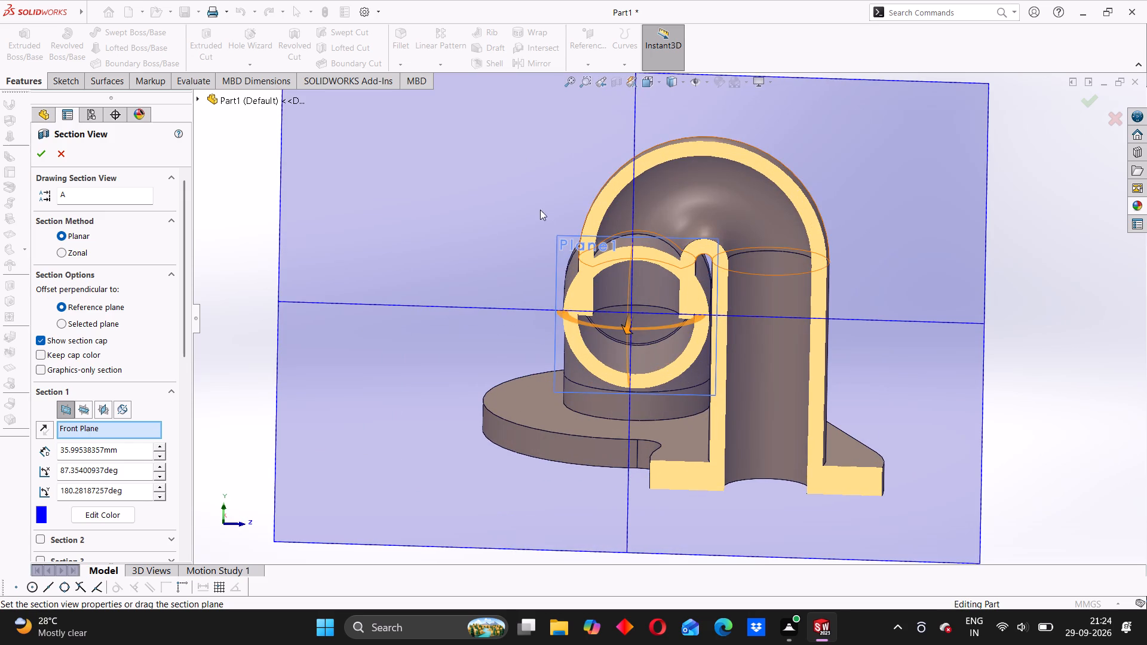
scroll(629, 242, "up", 5)
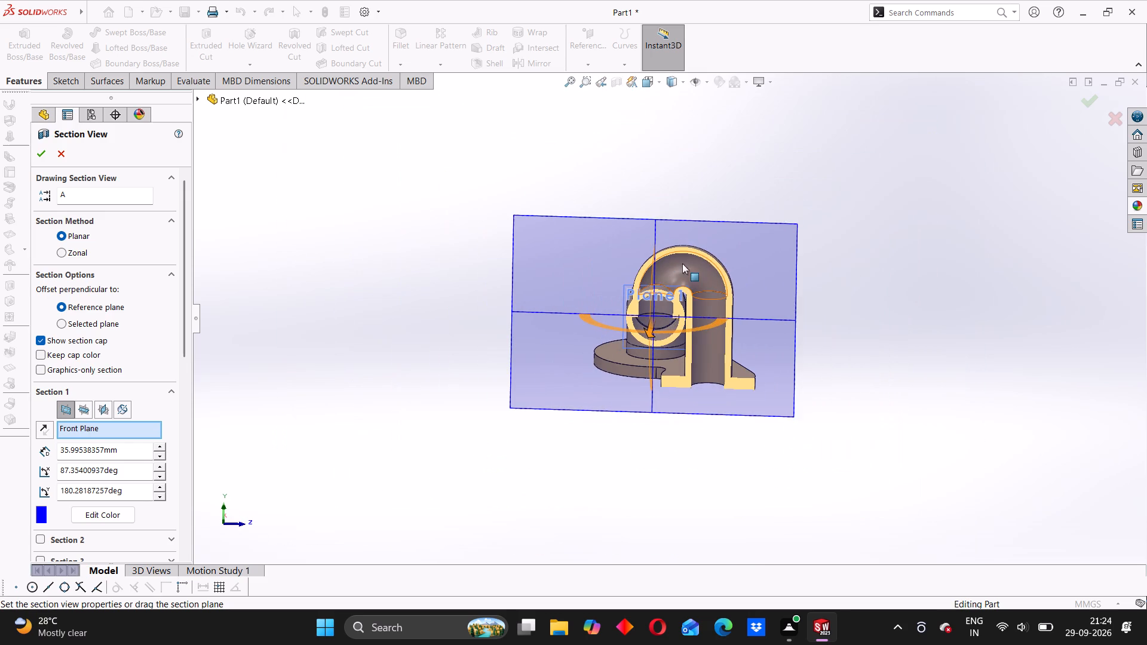
left_click(1079, 99)
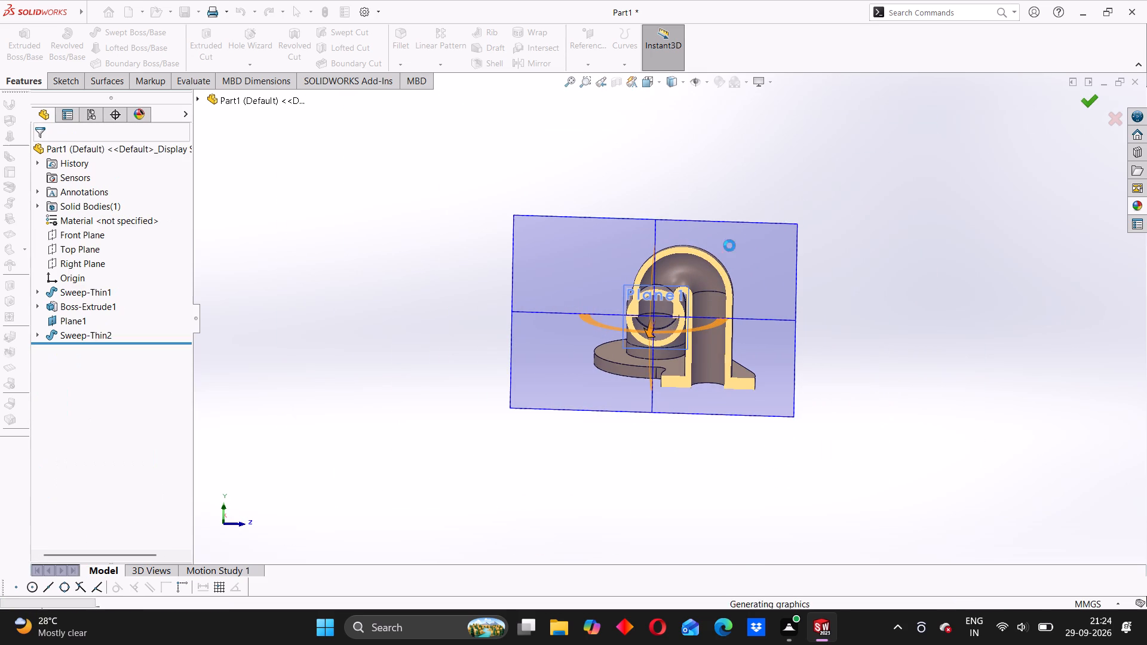
Examine the branch tube's protruding end inside the main pipe's bore in the sectioned model.
scroll(679, 240, "down", 2)
scroll(707, 326, "down", 3)
middle_click_drag(632, 381, 646, 375)
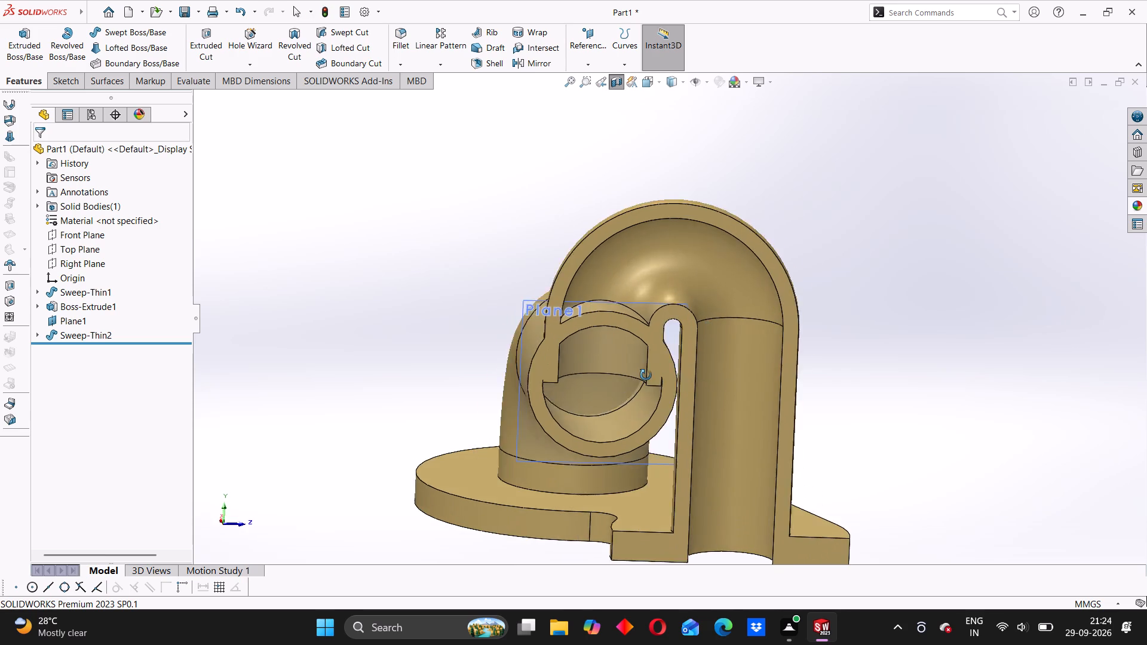
middle_click_drag(646, 375, 671, 364)
scroll(675, 360, "down", 2)
middle_click_drag(659, 376, 637, 303)
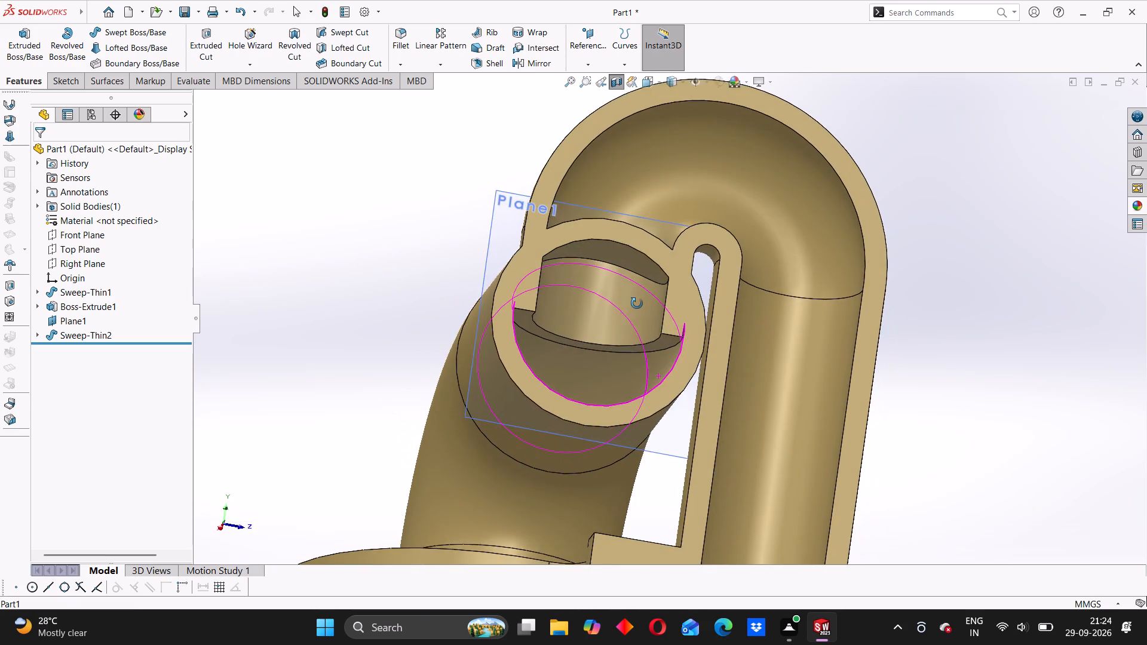
middle_click_drag(637, 303, 632, 329)
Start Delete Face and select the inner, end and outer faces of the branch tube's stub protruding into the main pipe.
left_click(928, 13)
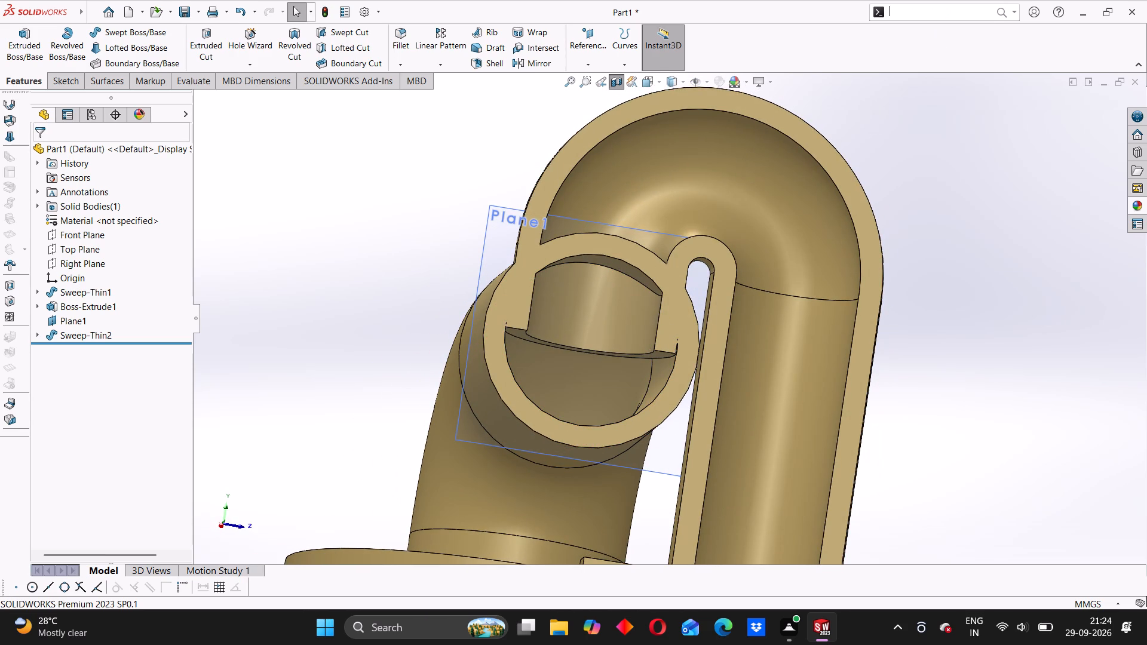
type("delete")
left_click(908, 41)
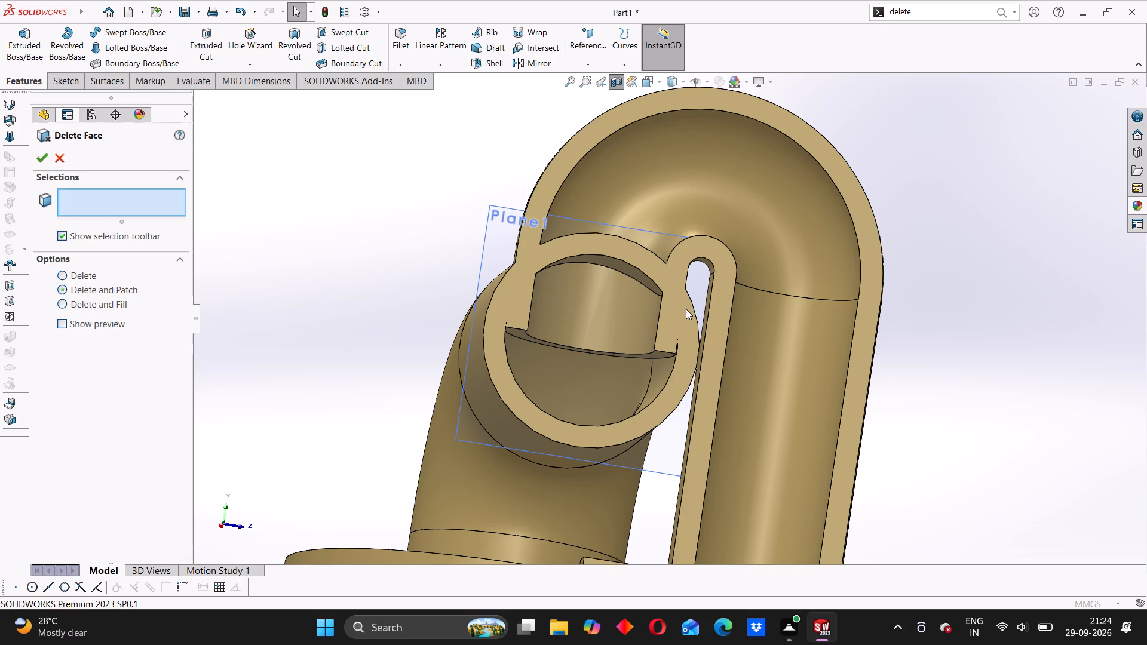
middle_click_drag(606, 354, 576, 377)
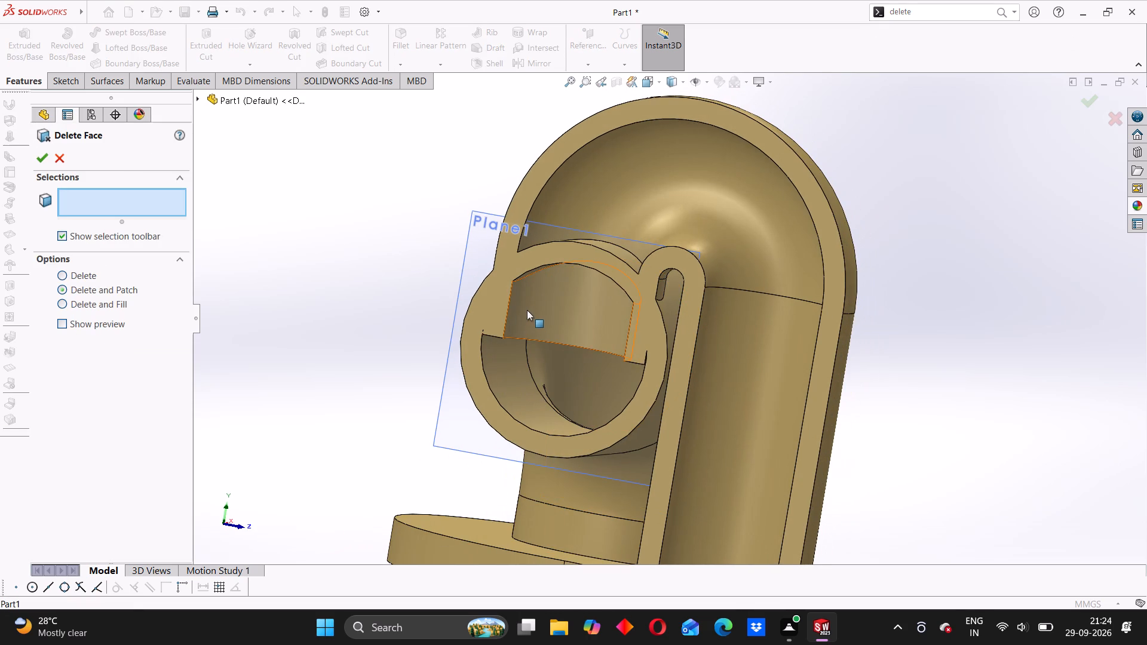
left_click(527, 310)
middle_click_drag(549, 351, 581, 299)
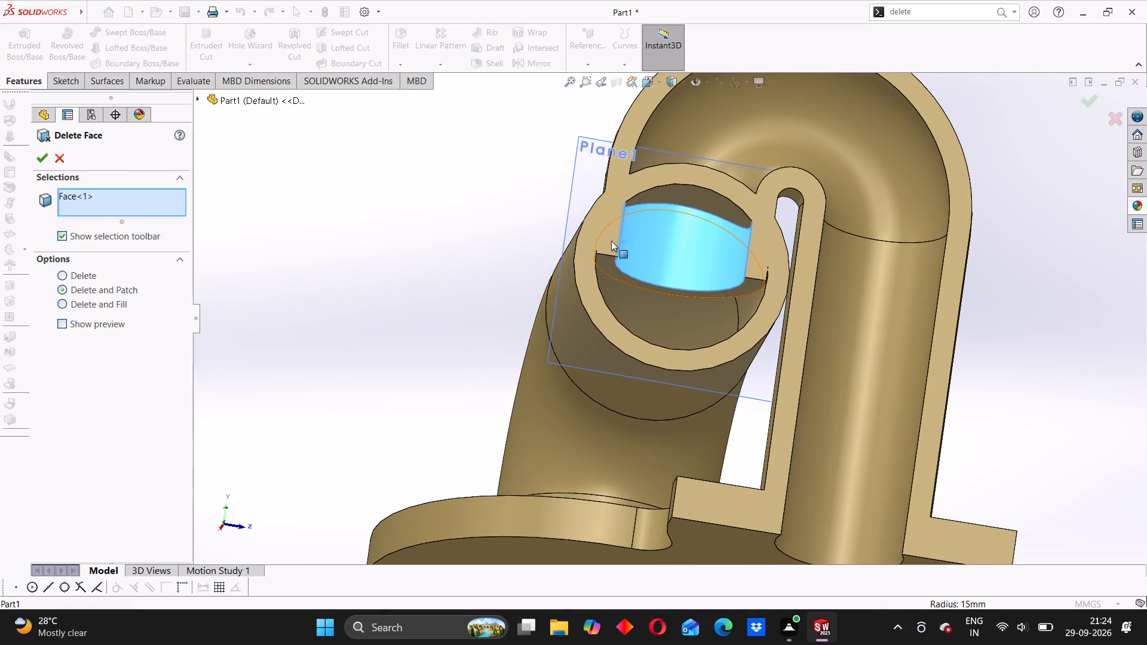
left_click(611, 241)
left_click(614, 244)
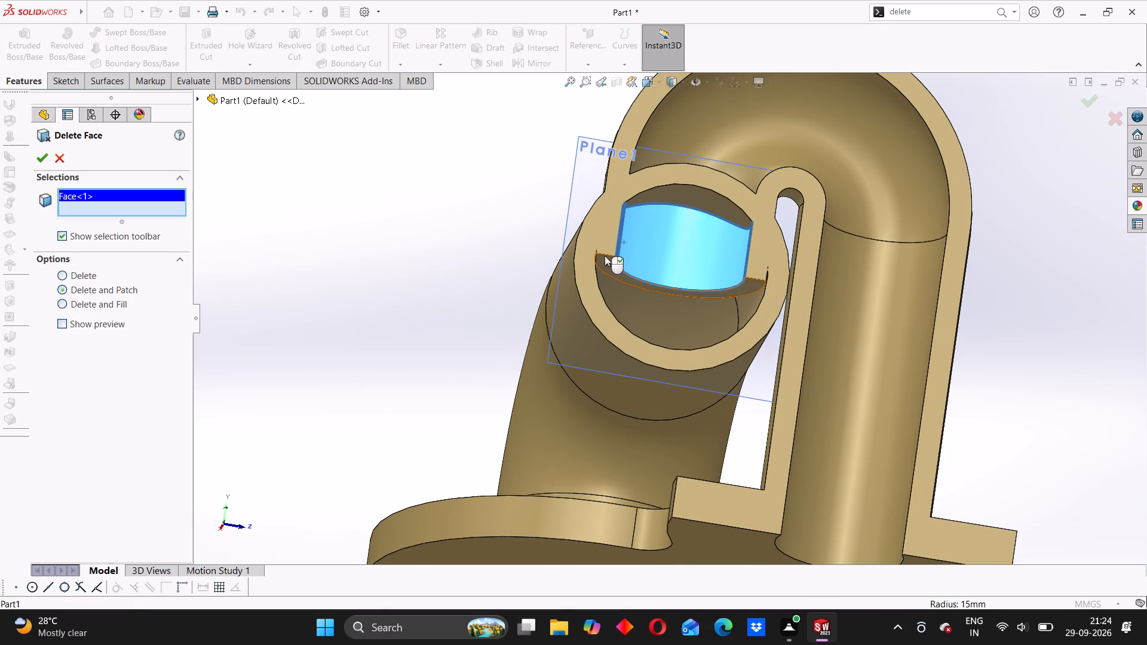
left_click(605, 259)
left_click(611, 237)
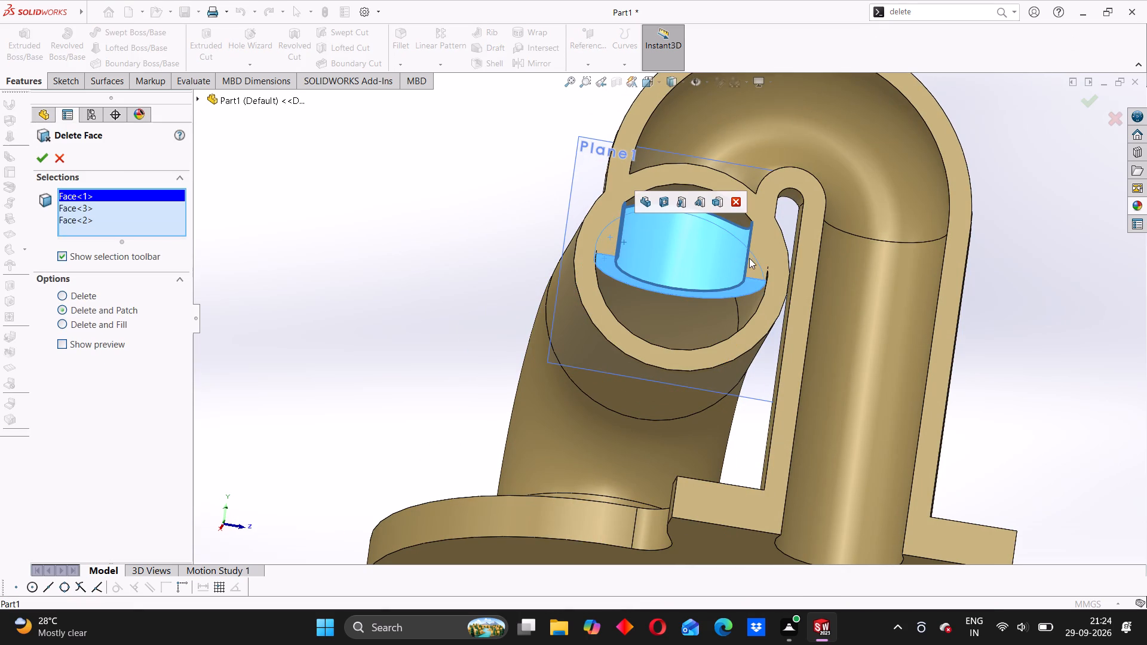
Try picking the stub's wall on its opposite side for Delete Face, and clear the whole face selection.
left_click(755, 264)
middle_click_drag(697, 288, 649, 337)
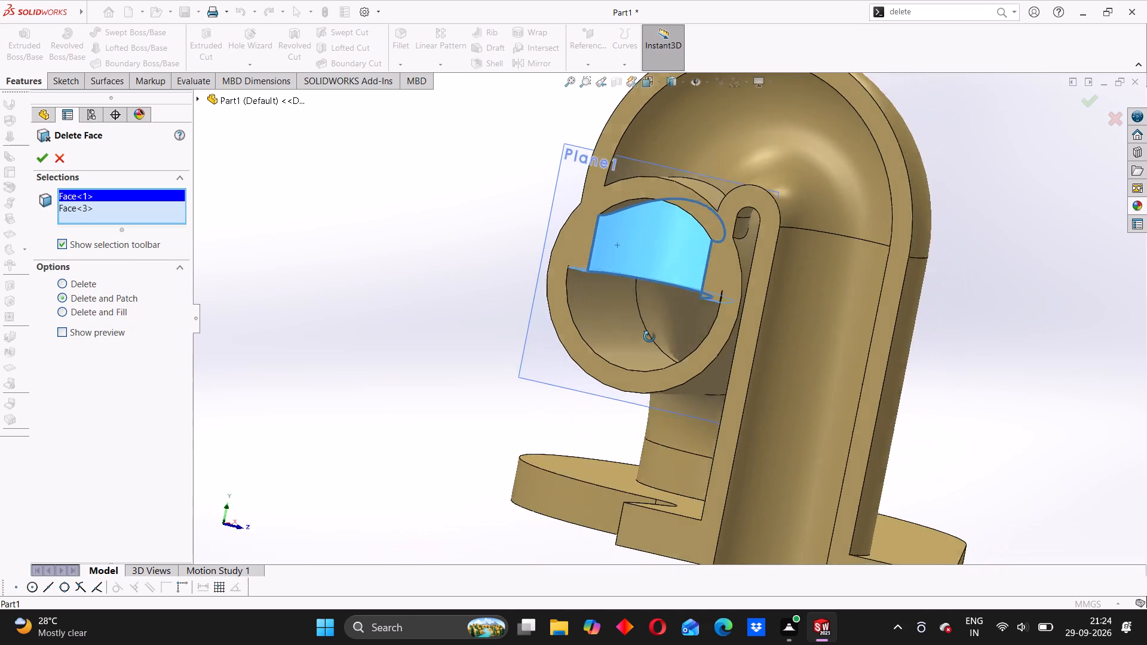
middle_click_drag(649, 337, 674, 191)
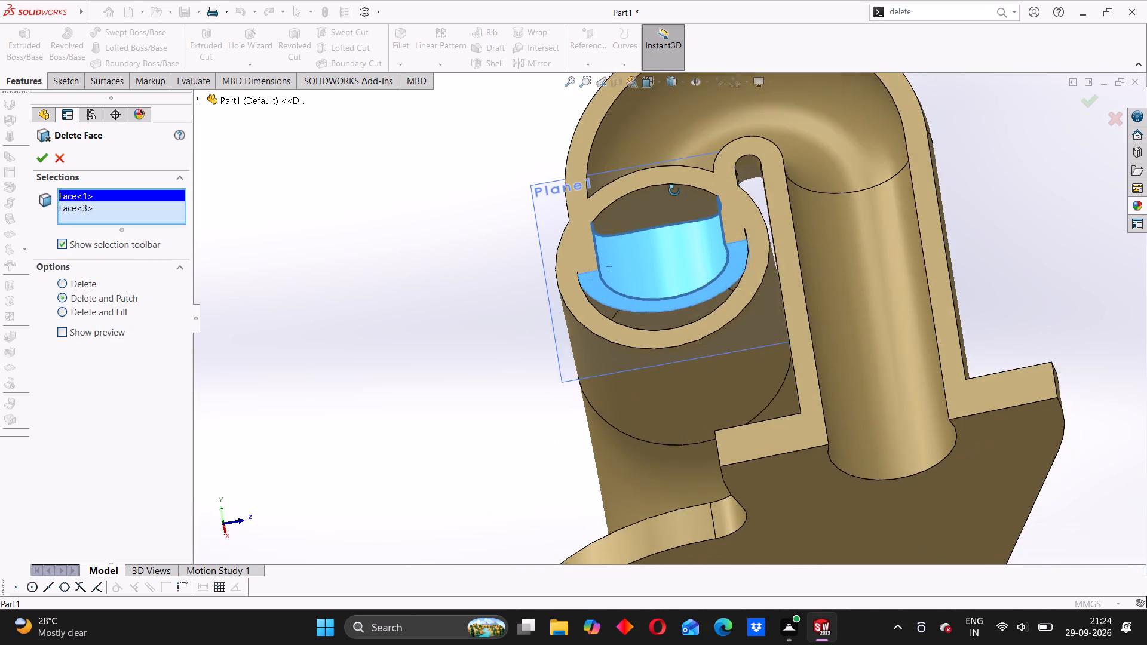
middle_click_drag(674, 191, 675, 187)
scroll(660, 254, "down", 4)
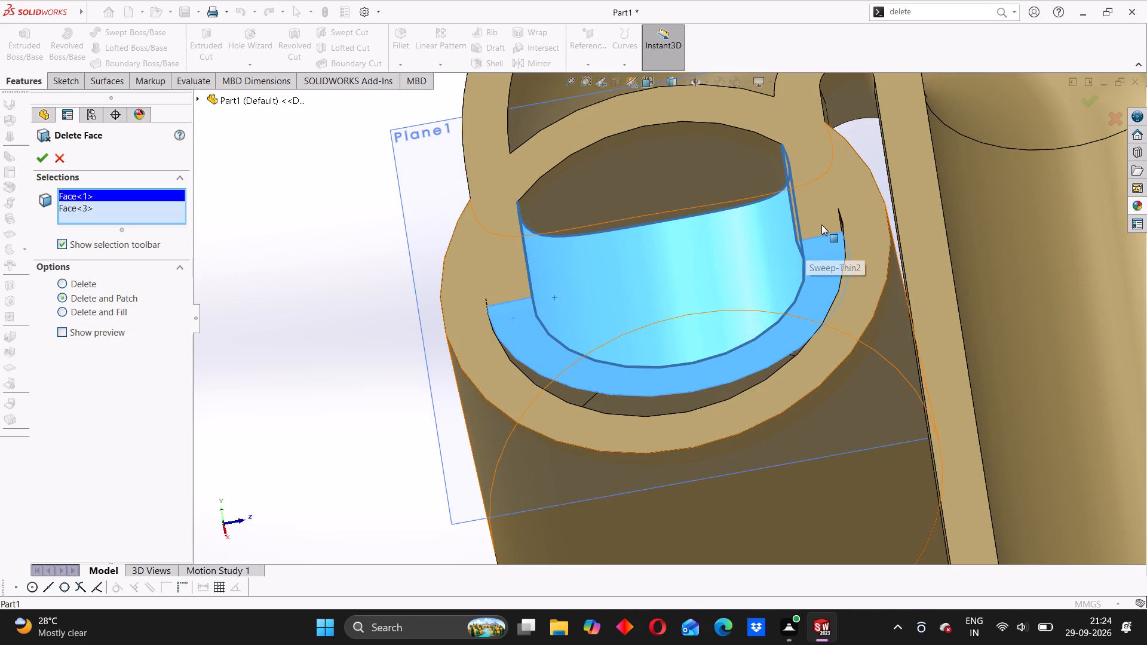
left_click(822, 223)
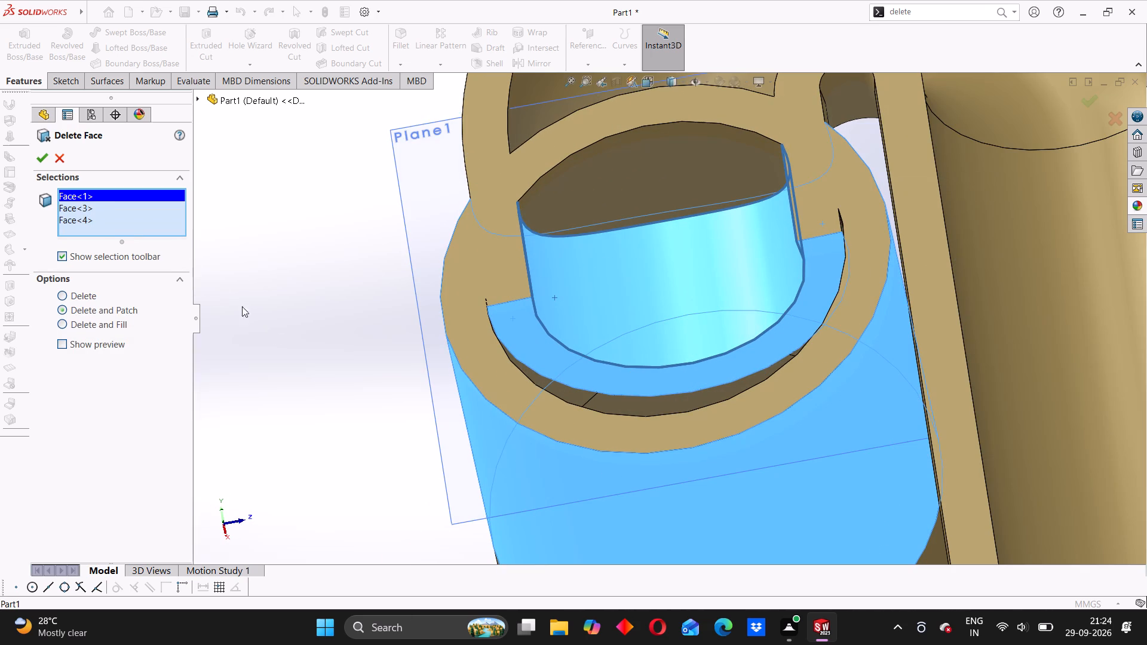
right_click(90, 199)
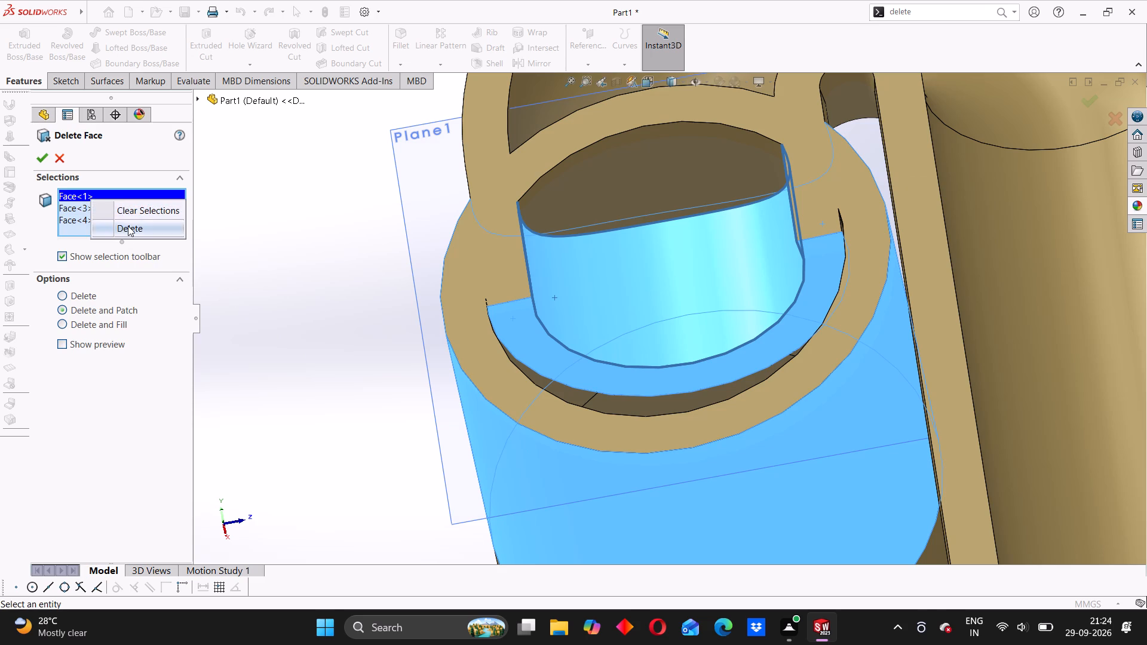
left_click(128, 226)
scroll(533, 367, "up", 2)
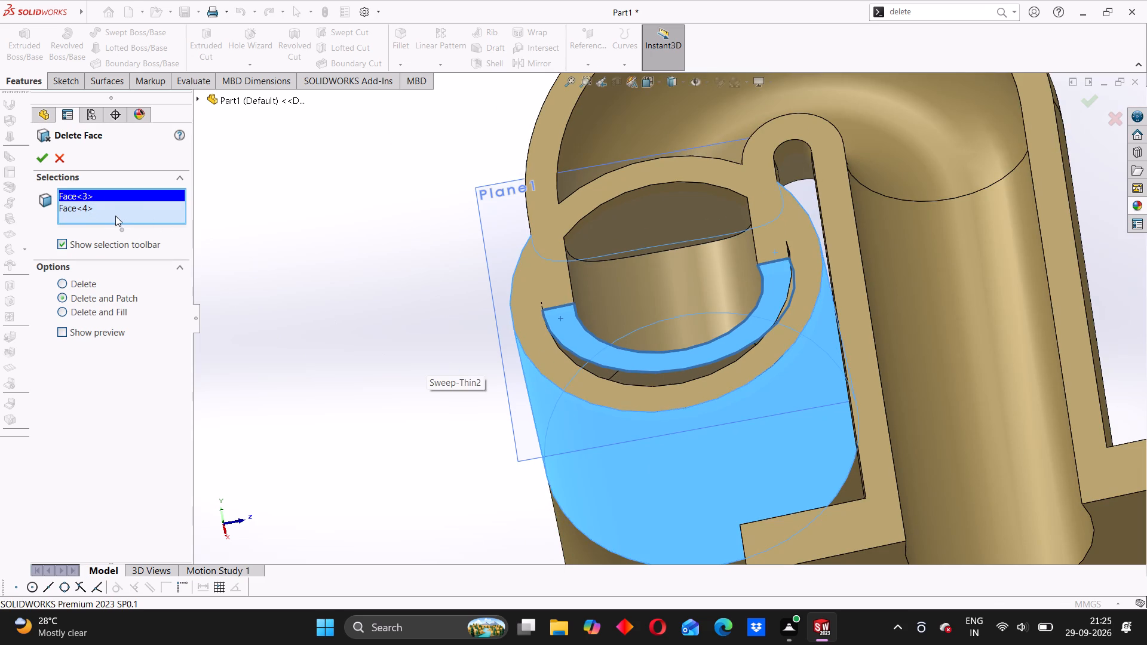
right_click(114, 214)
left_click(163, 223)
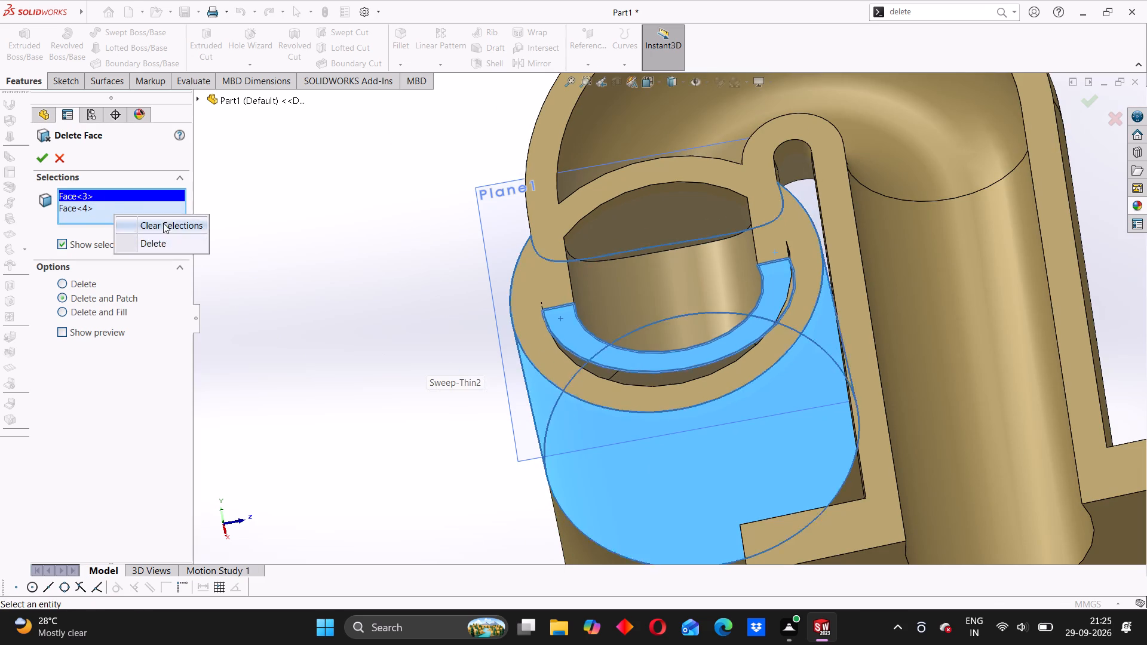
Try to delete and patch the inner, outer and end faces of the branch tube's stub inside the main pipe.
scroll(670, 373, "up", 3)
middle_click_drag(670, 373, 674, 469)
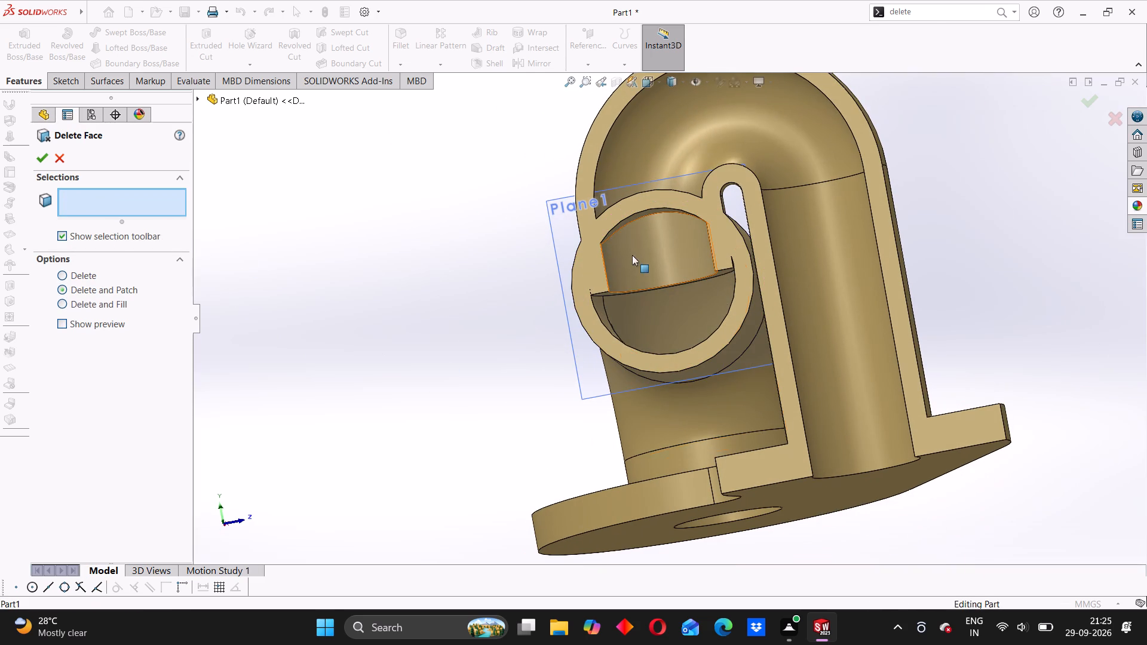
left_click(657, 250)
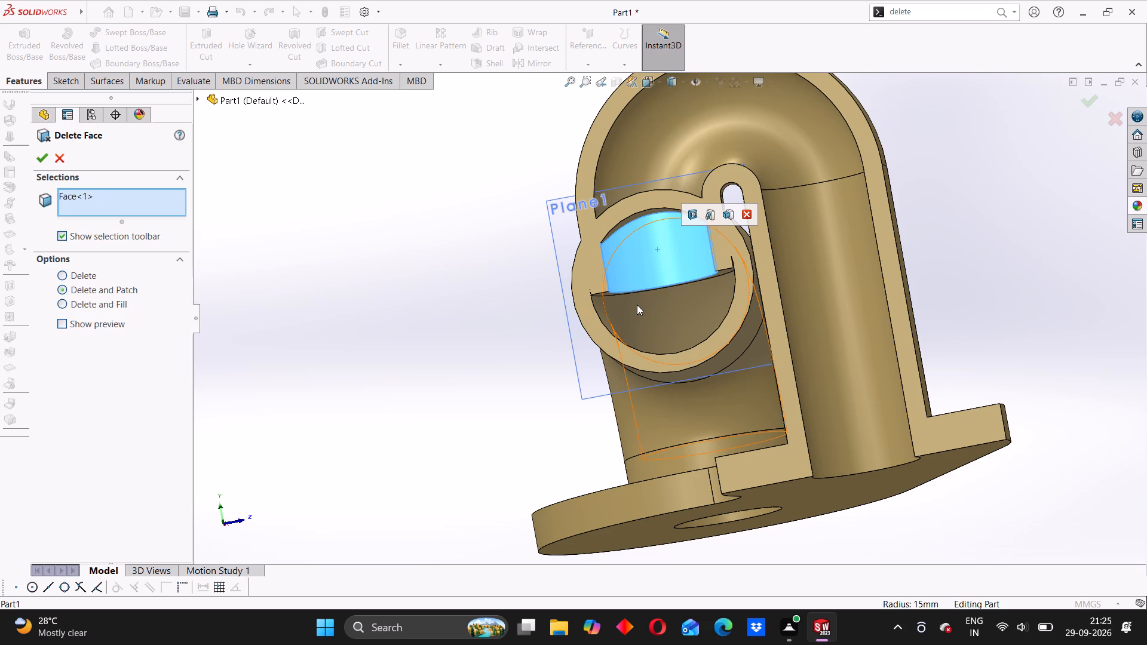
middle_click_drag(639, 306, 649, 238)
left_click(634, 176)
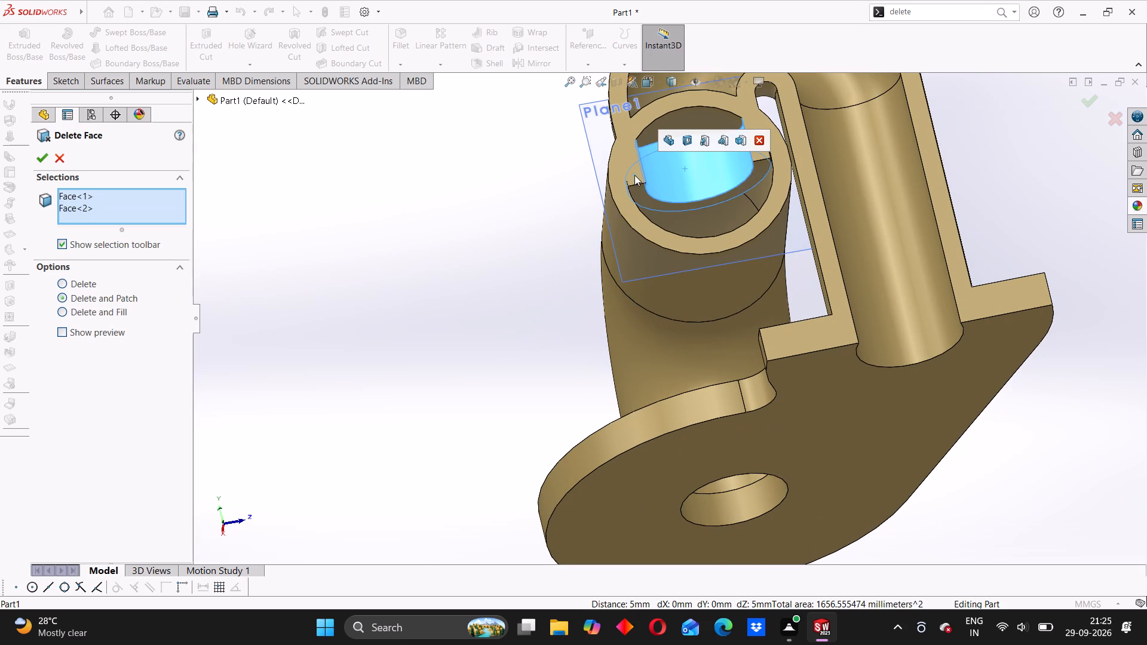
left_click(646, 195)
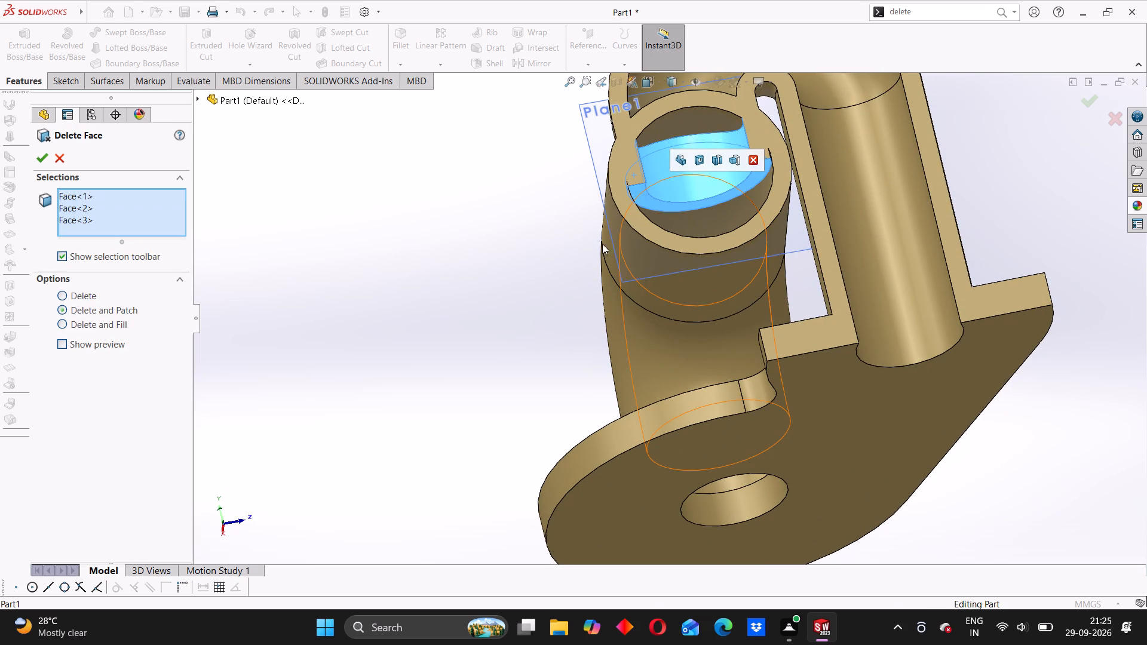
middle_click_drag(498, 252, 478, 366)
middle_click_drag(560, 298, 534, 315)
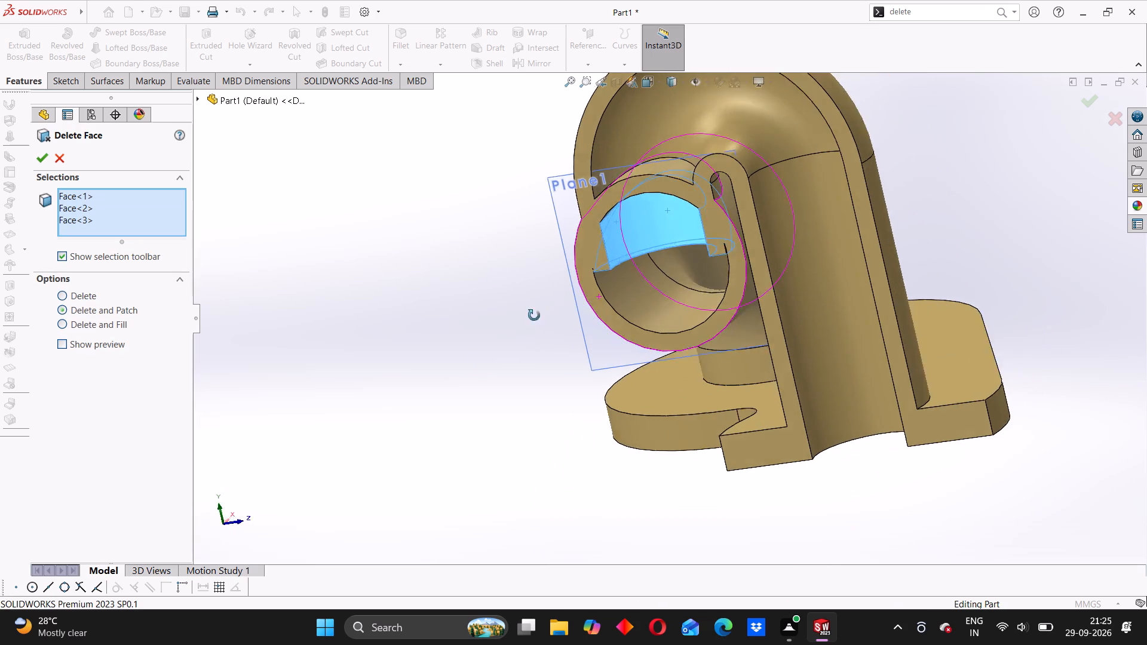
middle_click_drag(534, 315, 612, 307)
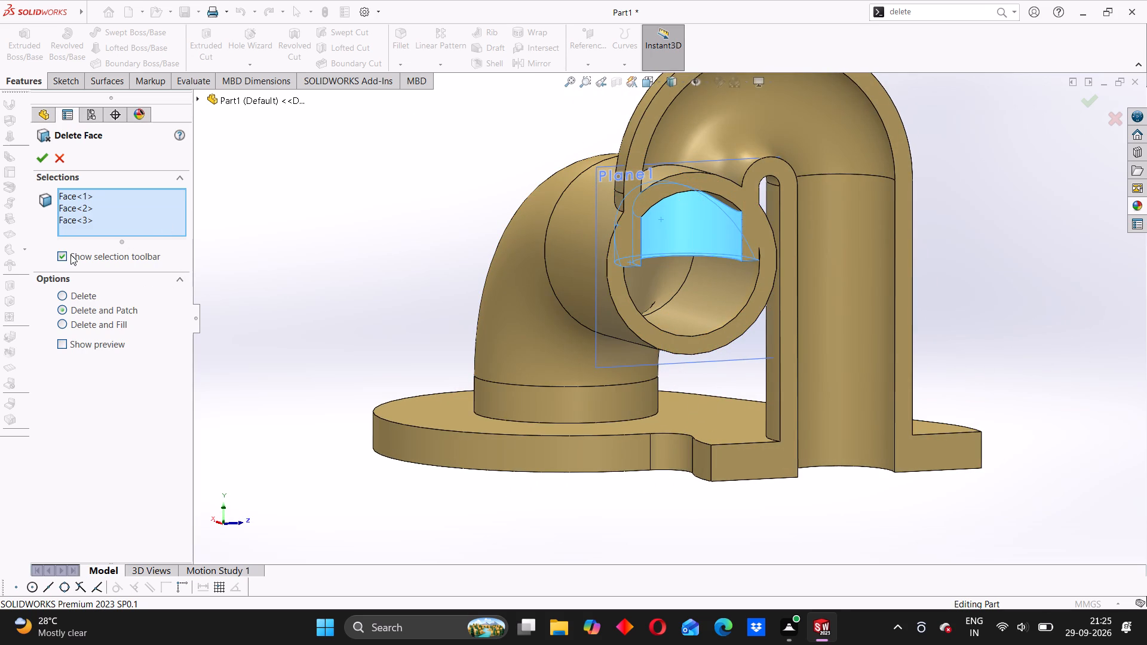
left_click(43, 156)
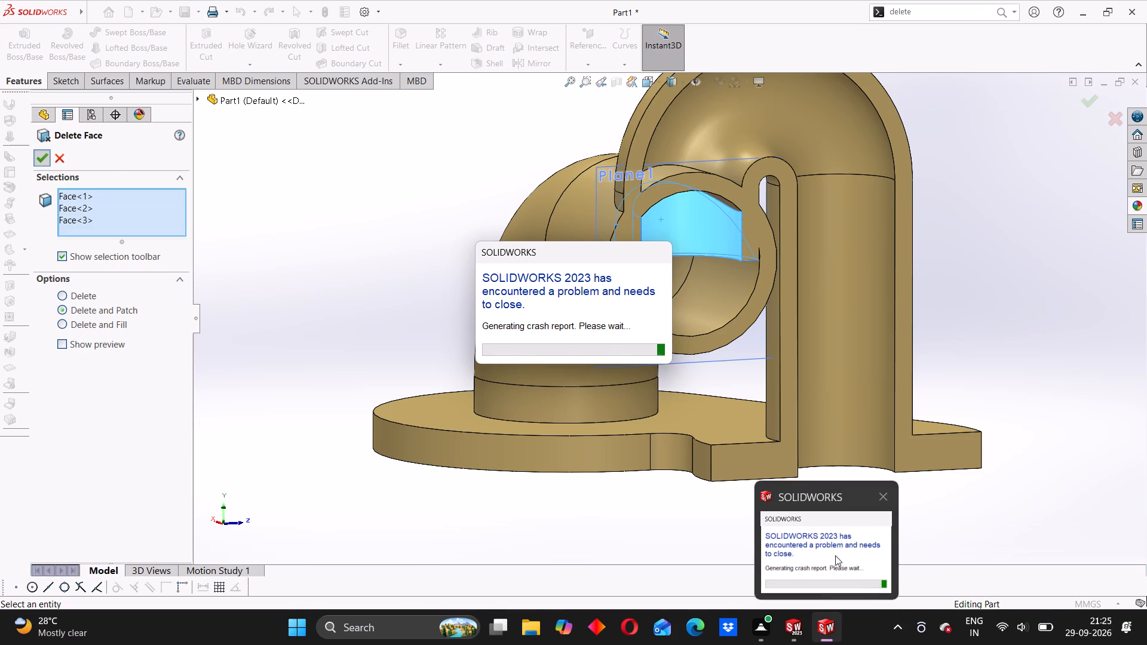
Dismiss the SOLIDWORKS crash report window.
left_click(886, 490)
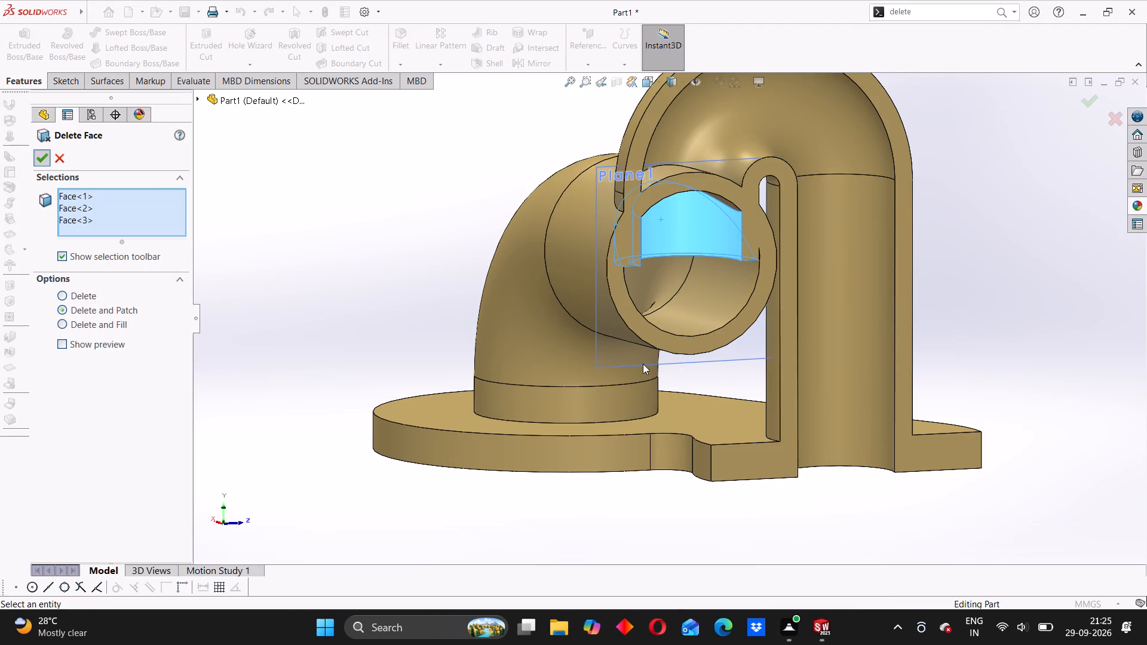
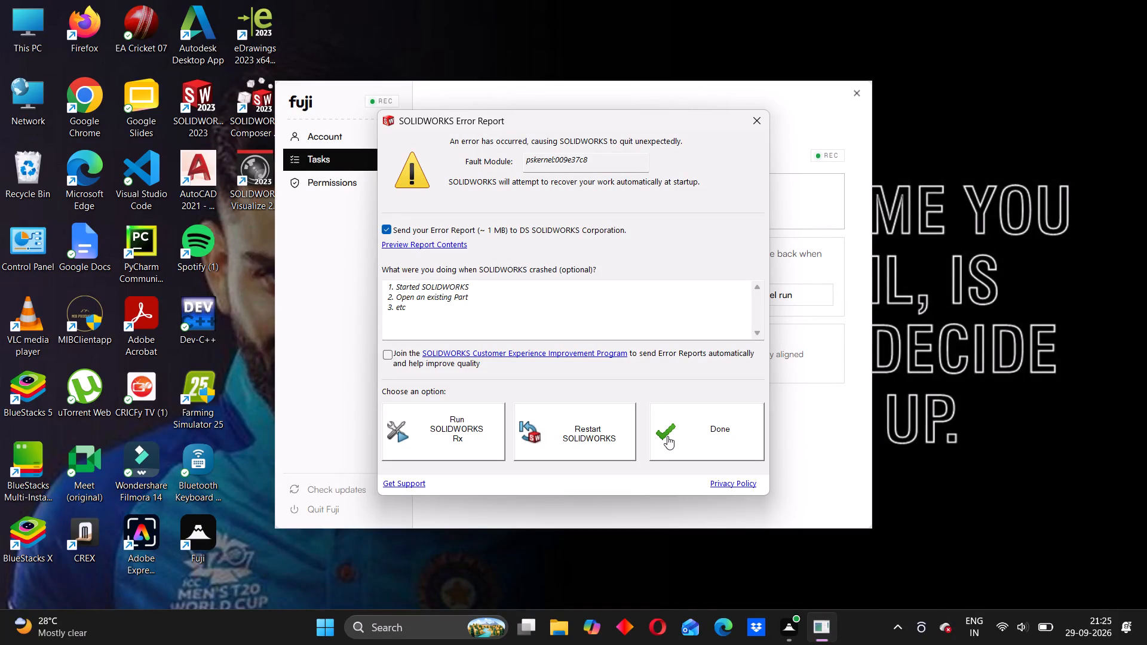
Close the SOLIDWORKS Error Report window without restarting the program.
left_click(755, 121)
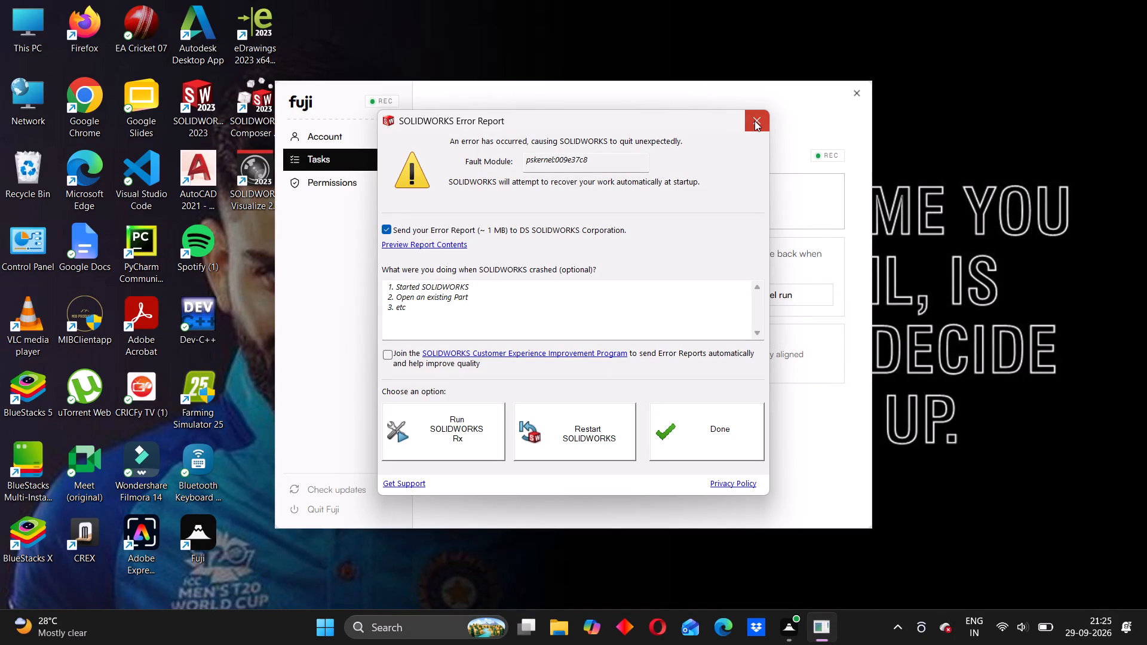
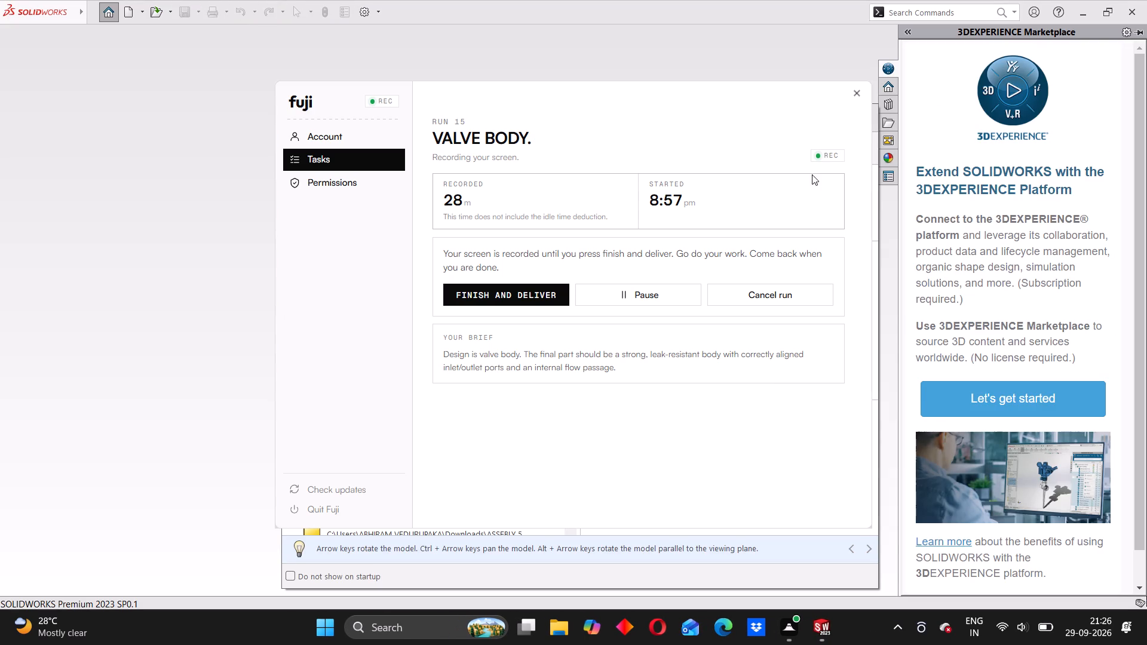
Look through all recent documents for the valve body part.
left_click(875, 225)
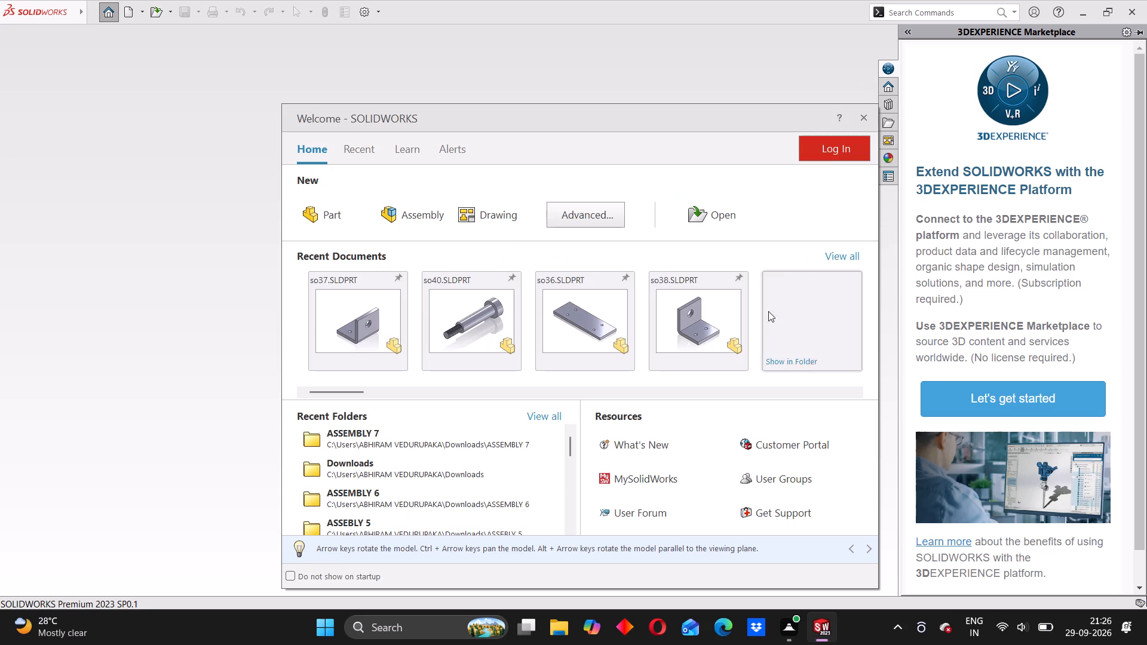
left_click(823, 259)
left_click(845, 260)
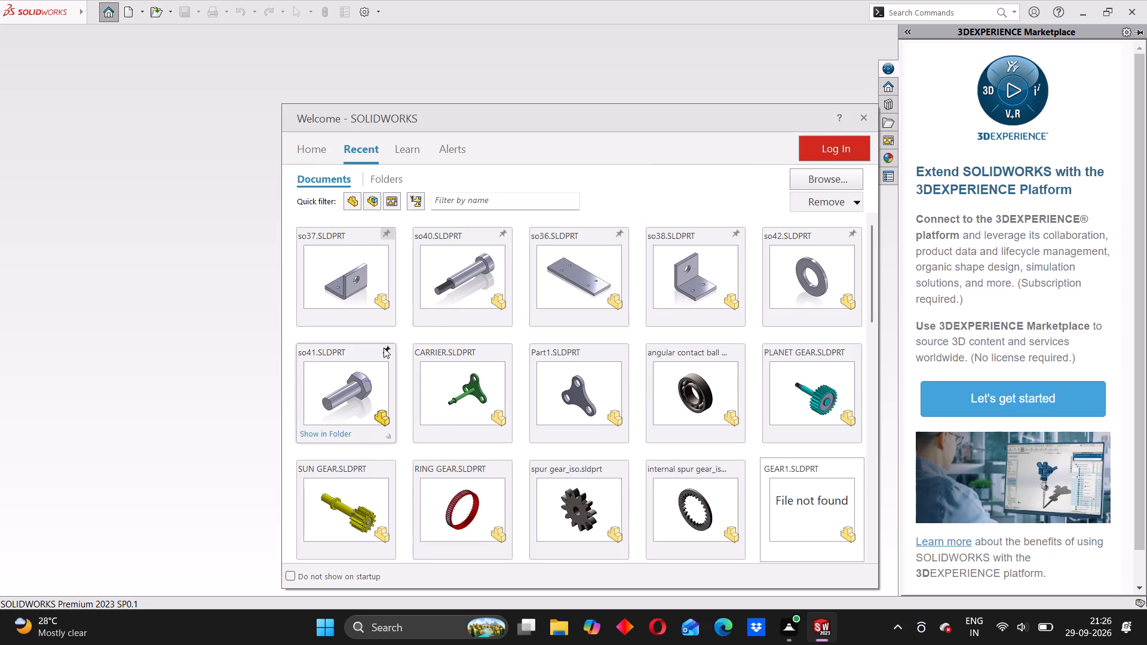
scroll(642, 373, "down", 2)
scroll(532, 377, "down", 3)
scroll(533, 377, "up", 9)
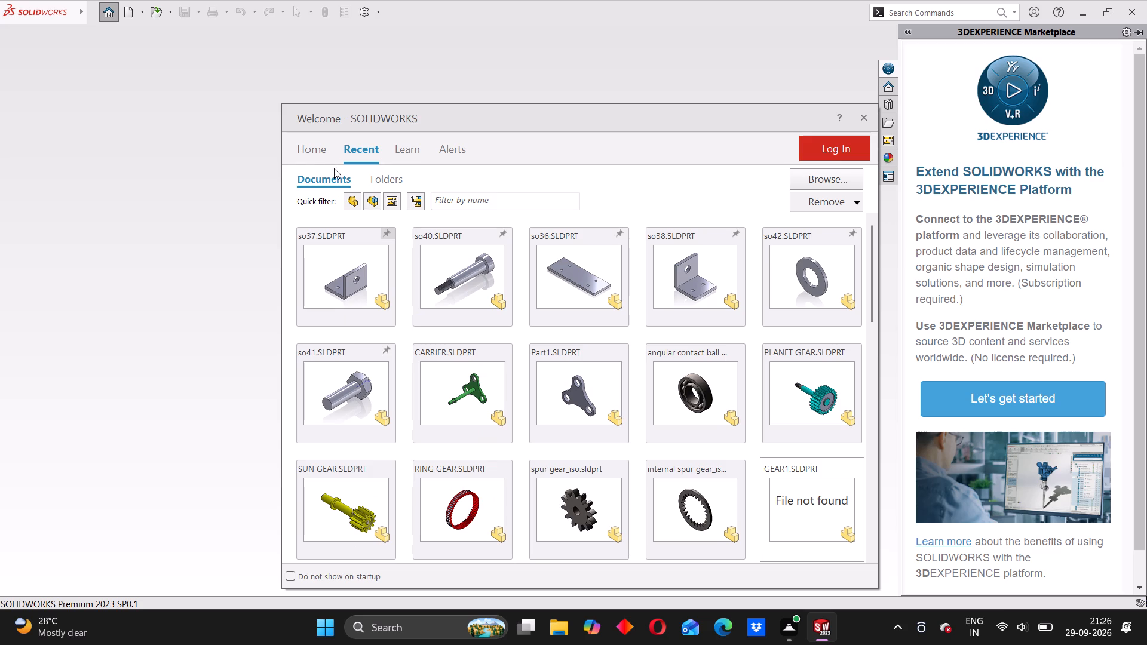
Create a new part document.
left_click(317, 149)
left_click(336, 211)
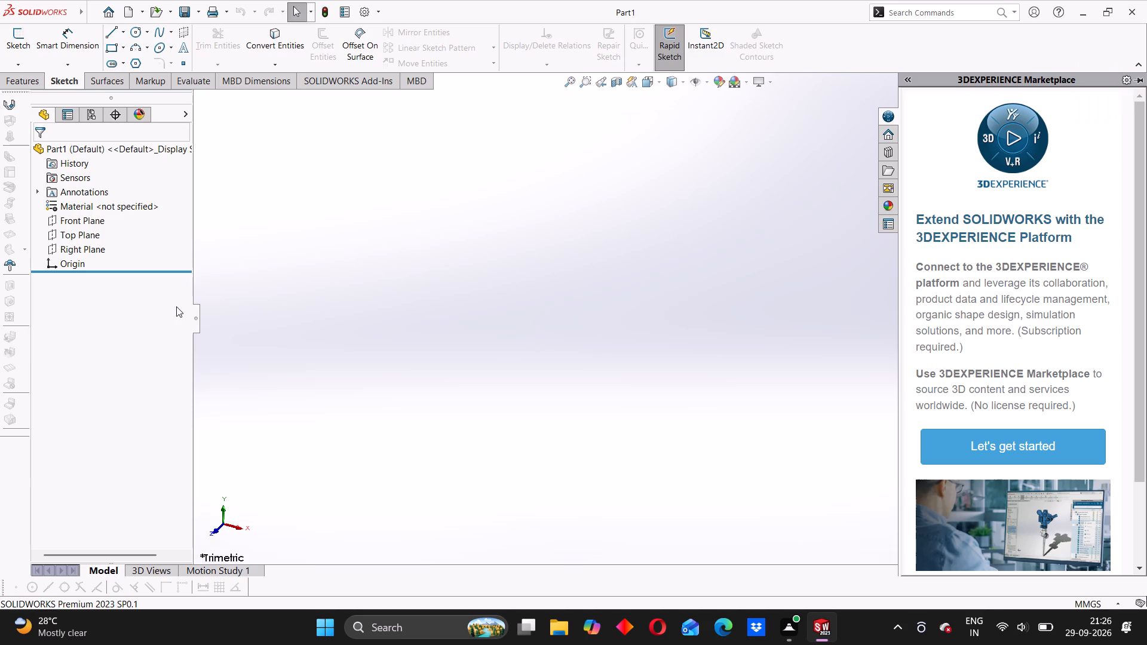
On the Front Plane, sketch a vertical line about 65 mm up from the origin and a horizontal line about 113 mm toward negative X.
left_click(69, 218)
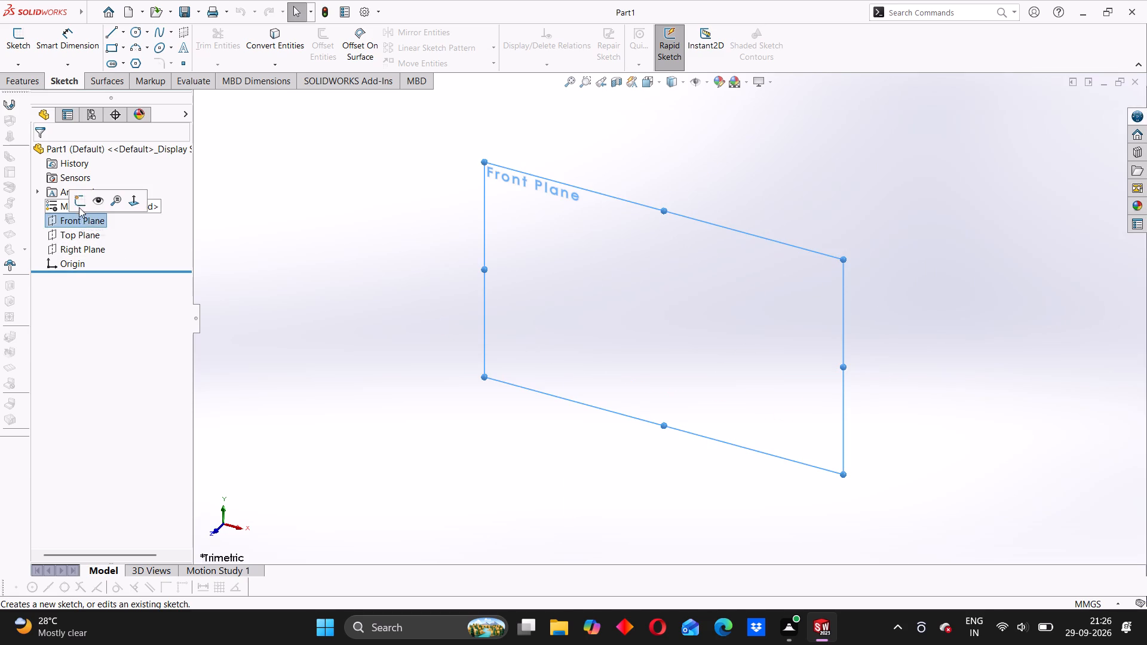
left_click(79, 204)
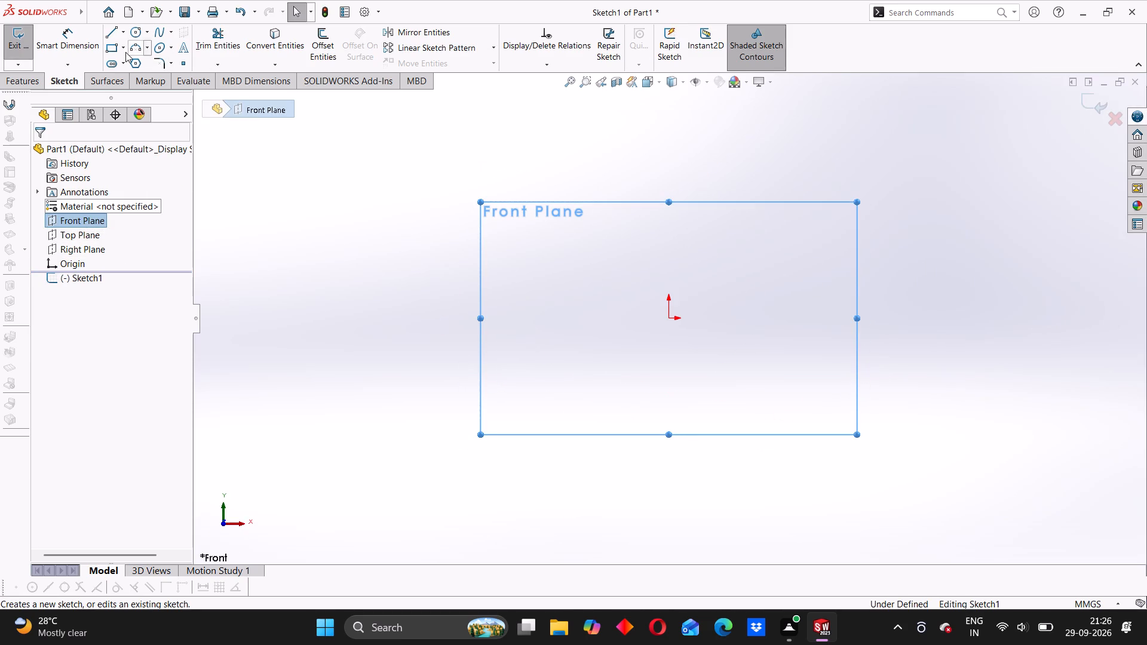
left_click(111, 27)
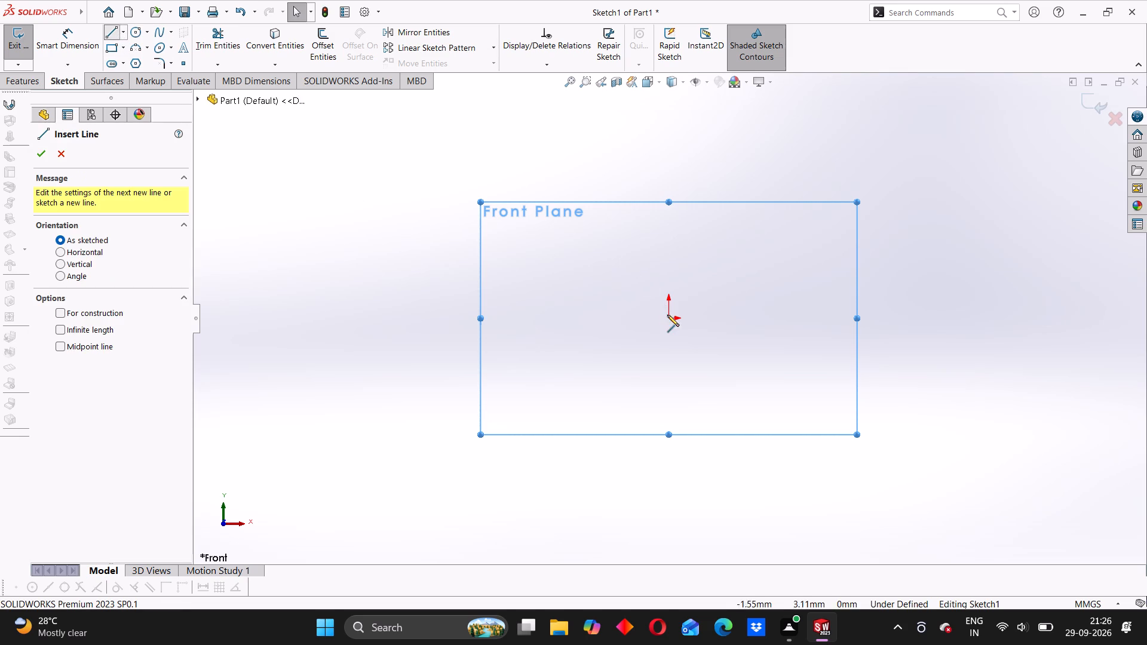
left_click_drag(670, 318, 670, 312)
left_click(670, 181)
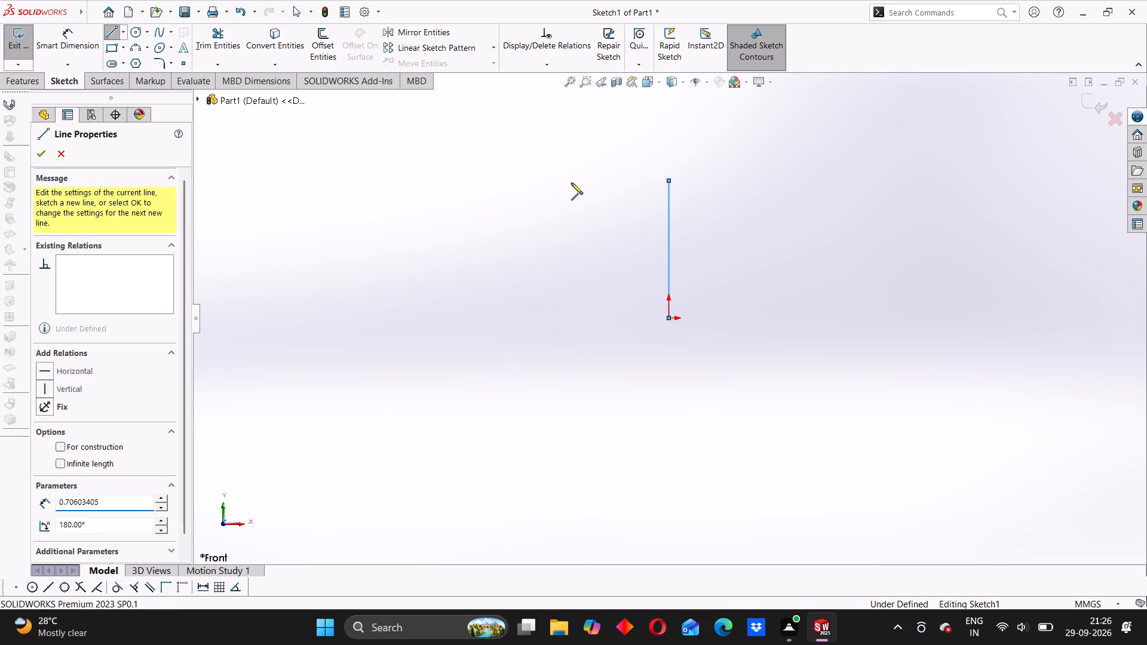
left_click(409, 184)
right_click(344, 156)
left_click(369, 165)
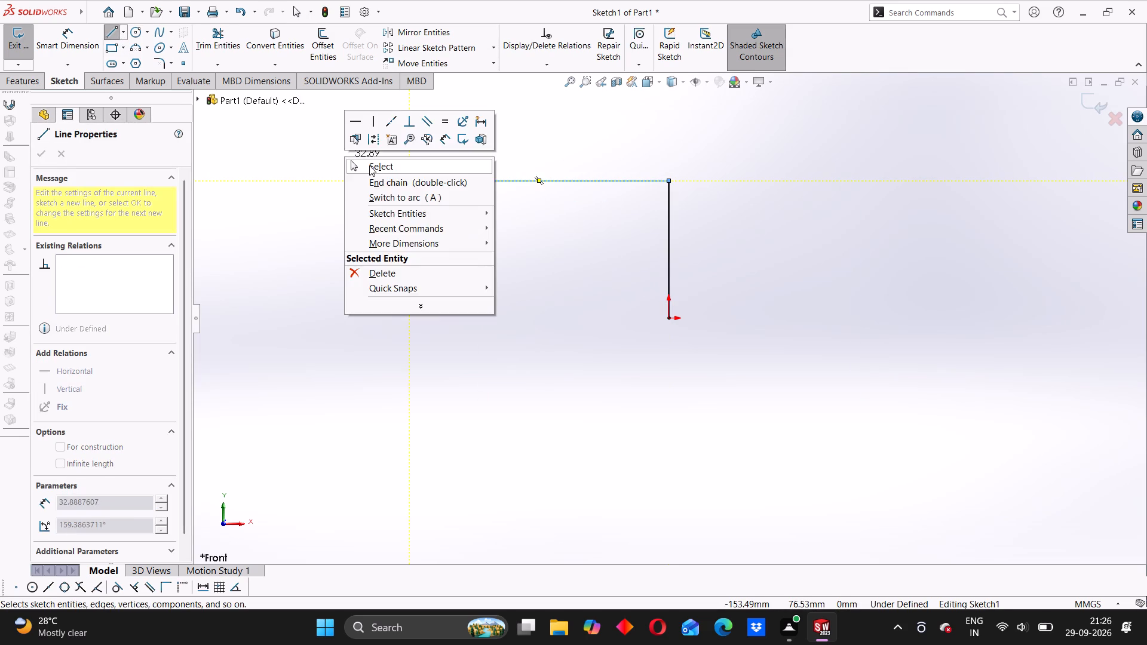
Dimension the vertical line to 60 mm and the horizontal line to 143 mm.
left_click(70, 46)
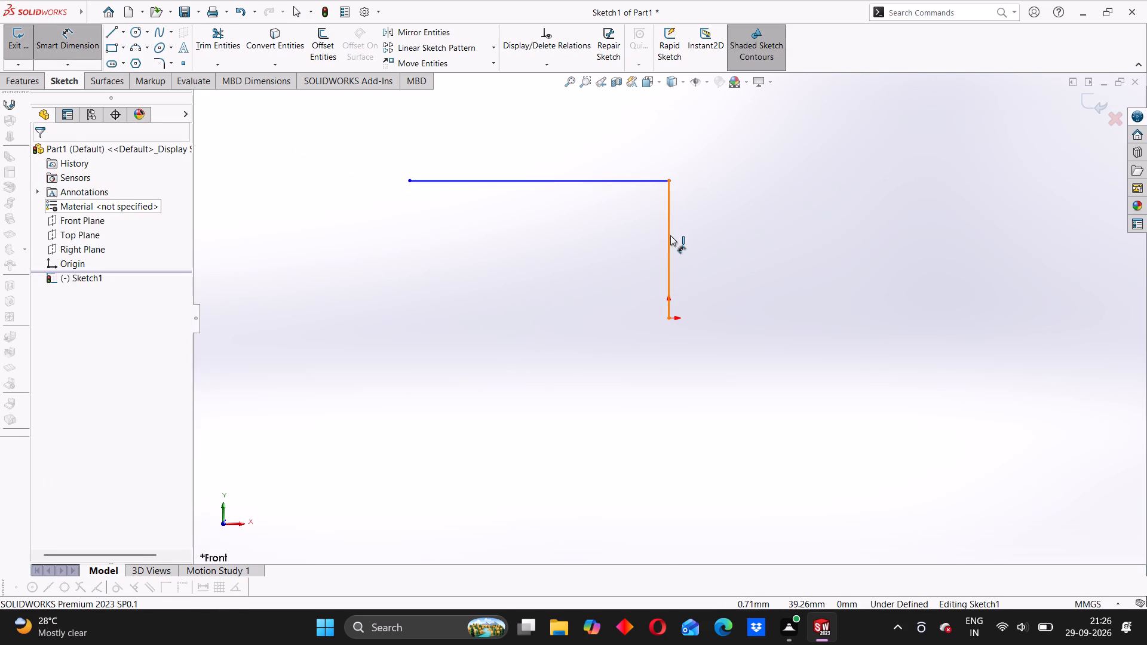
left_click(670, 235)
left_click(715, 234)
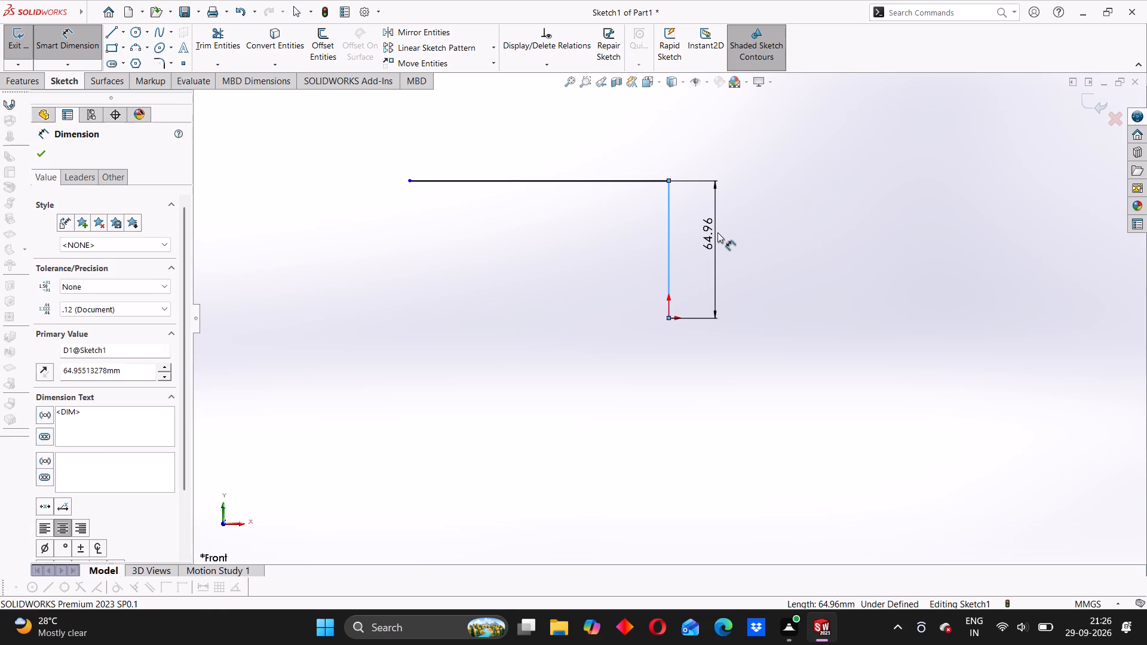
type("60")
key("Return")
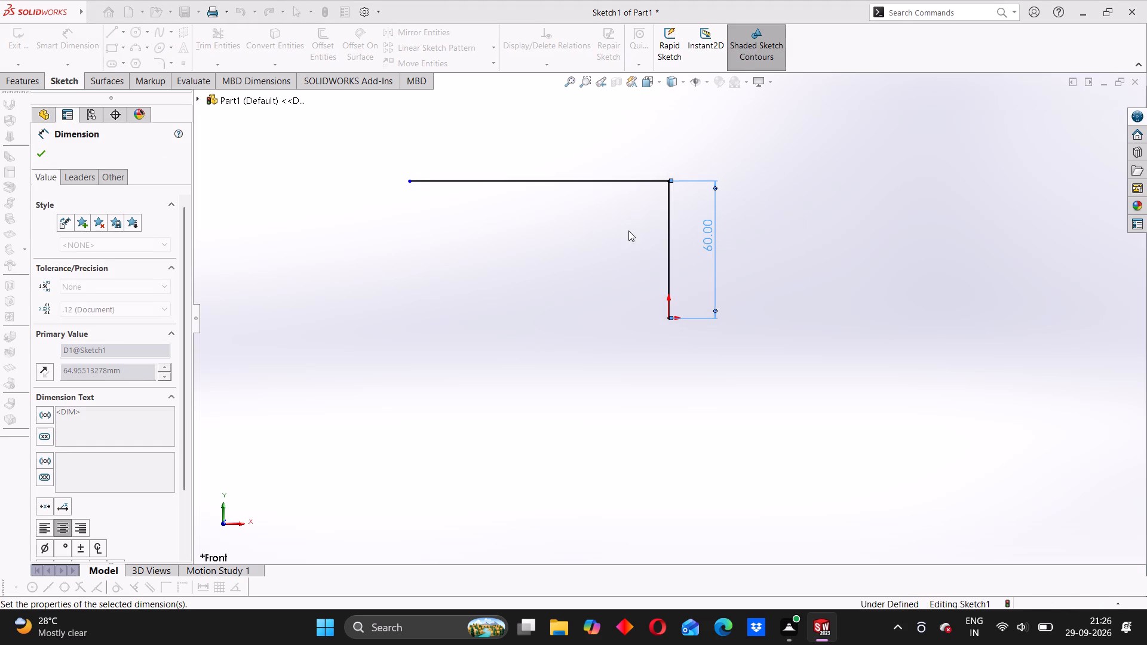
left_click(543, 182)
left_click(542, 148)
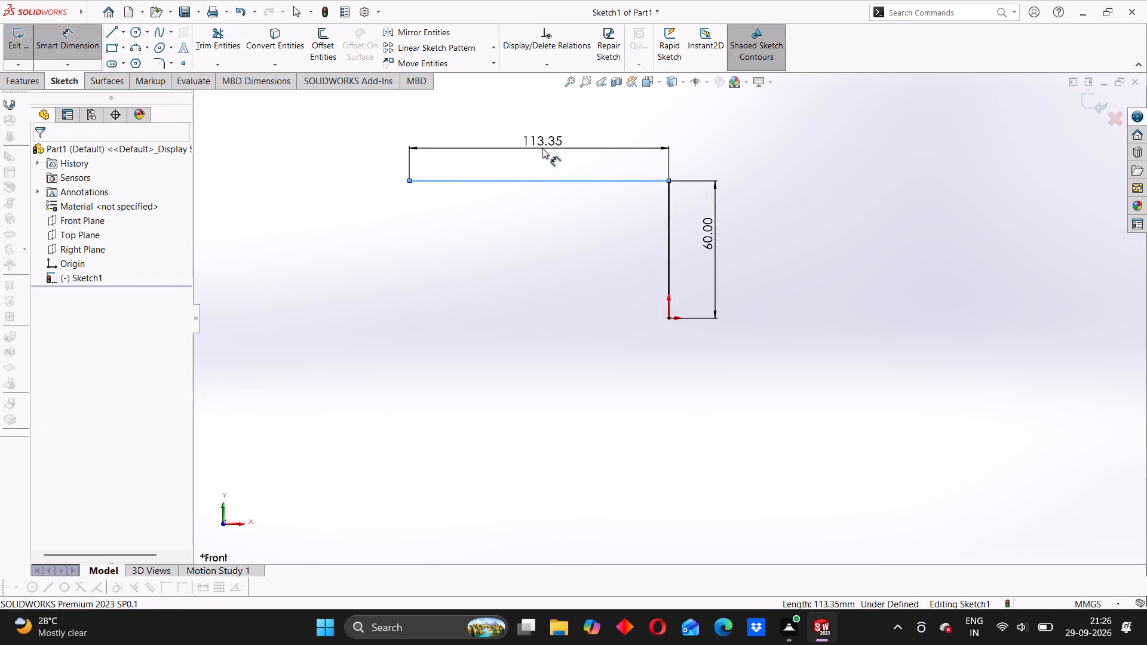
type("143")
key("Return")
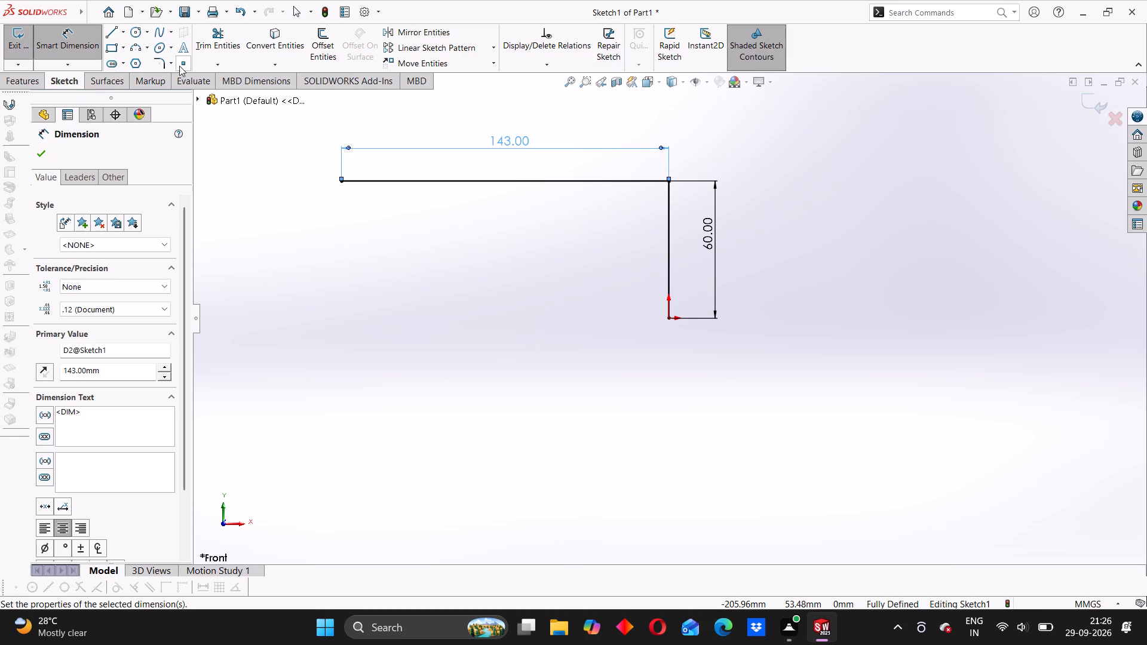
Round the corner between the two lines with a 40 mm sketch fillet.
left_click(161, 59)
left_click(672, 179)
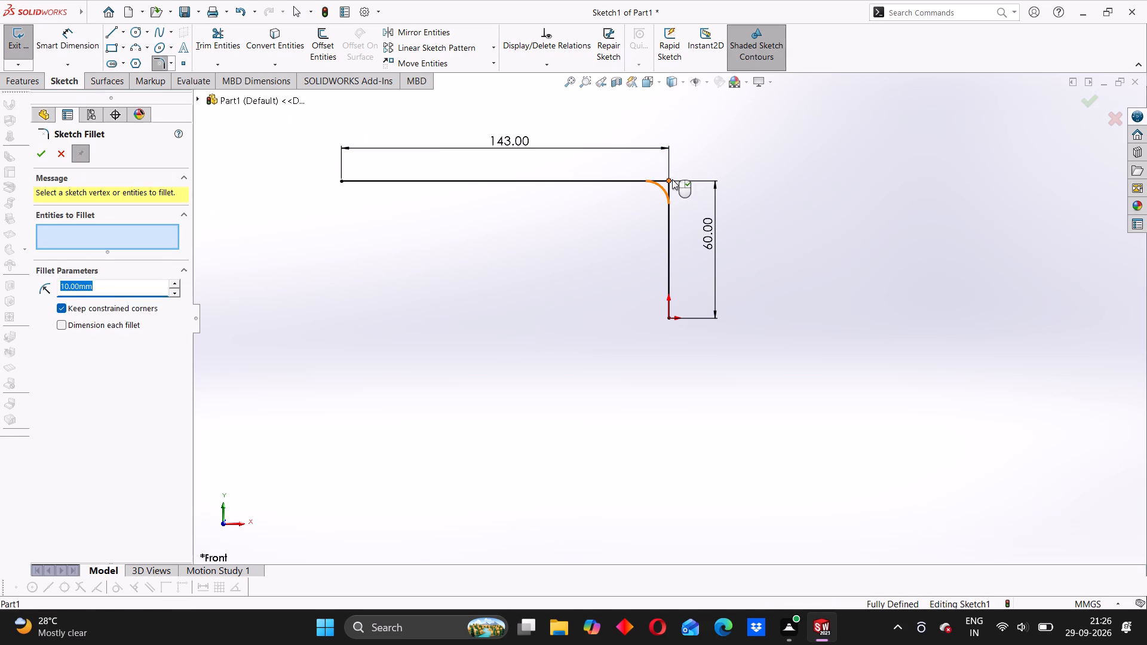
left_click_drag(97, 288, 41, 281)
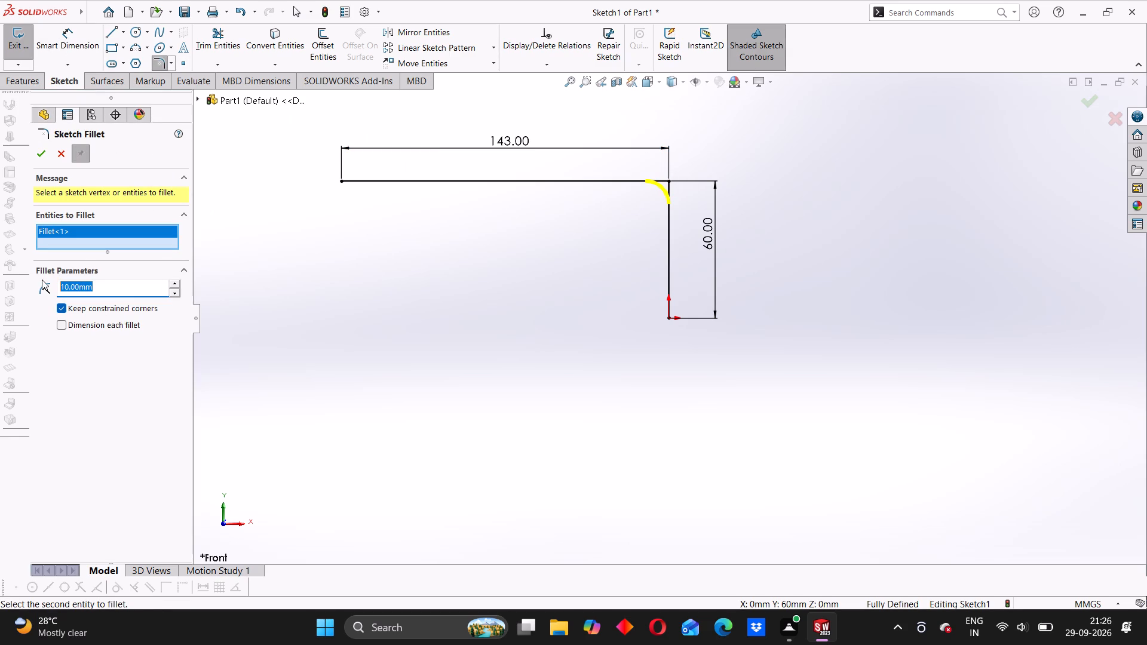
type("40")
key("Return")
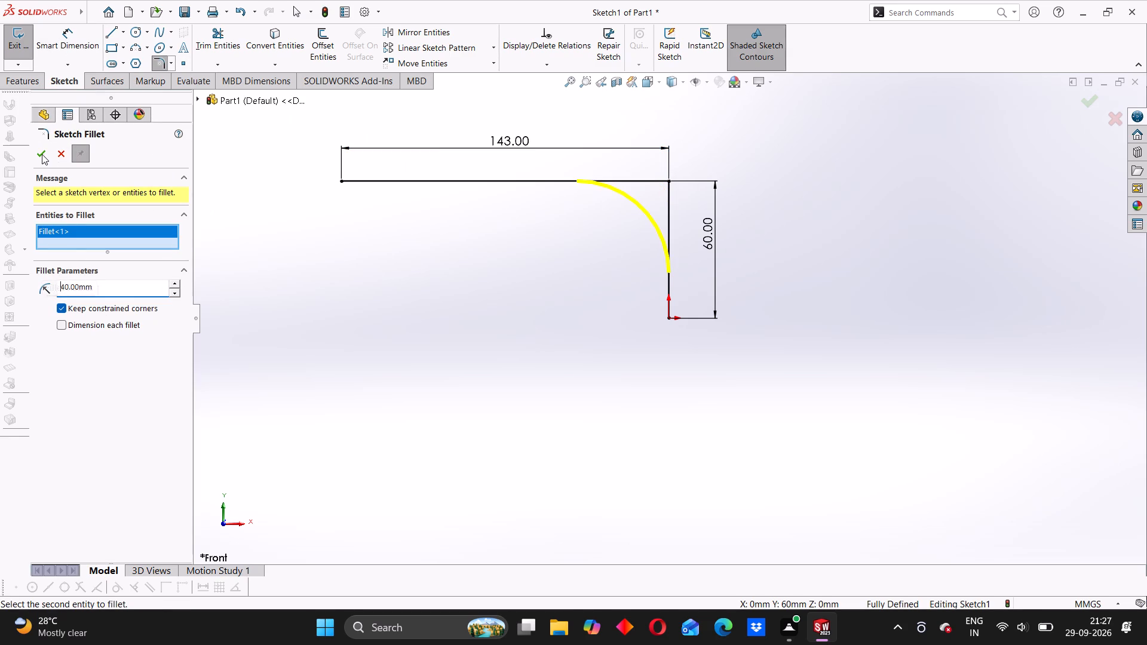
left_click(38, 154)
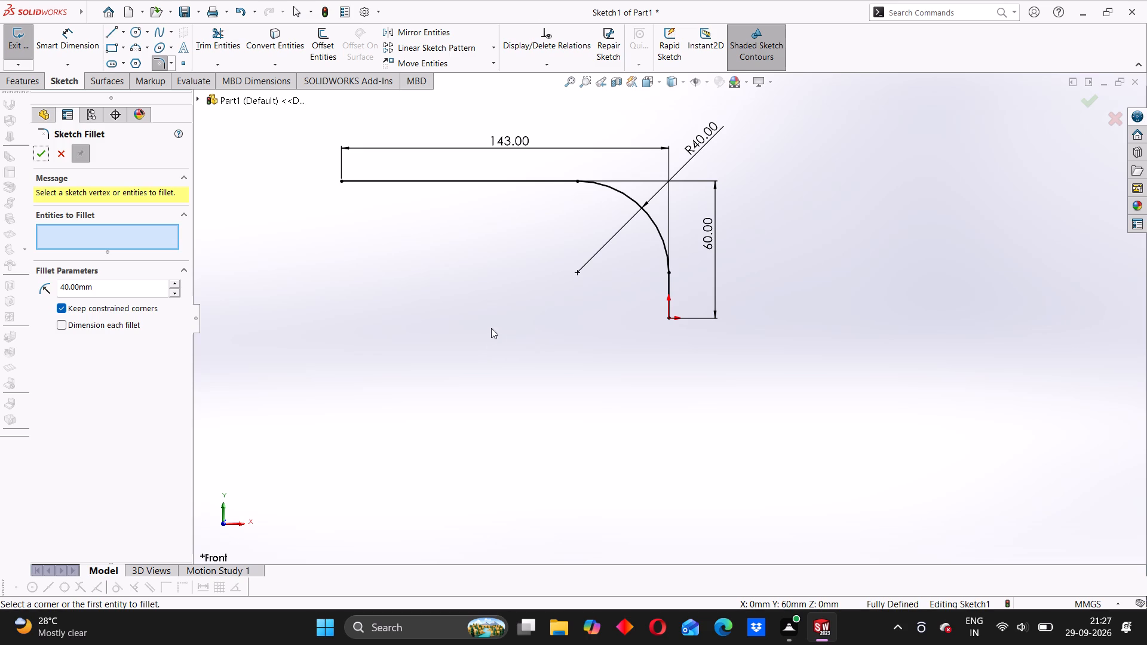
scroll(501, 320, "up", 1)
left_click(42, 152)
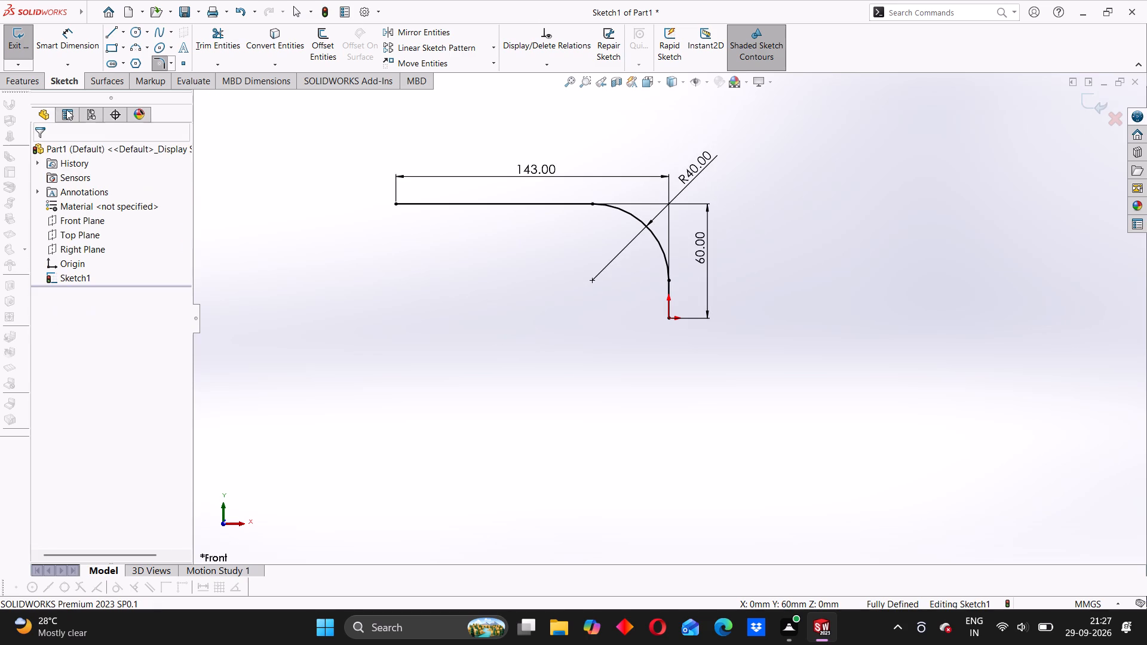
Set up a swept boss along the bent path using a circular profile of 40 mm diameter.
left_click(29, 79)
left_click(132, 38)
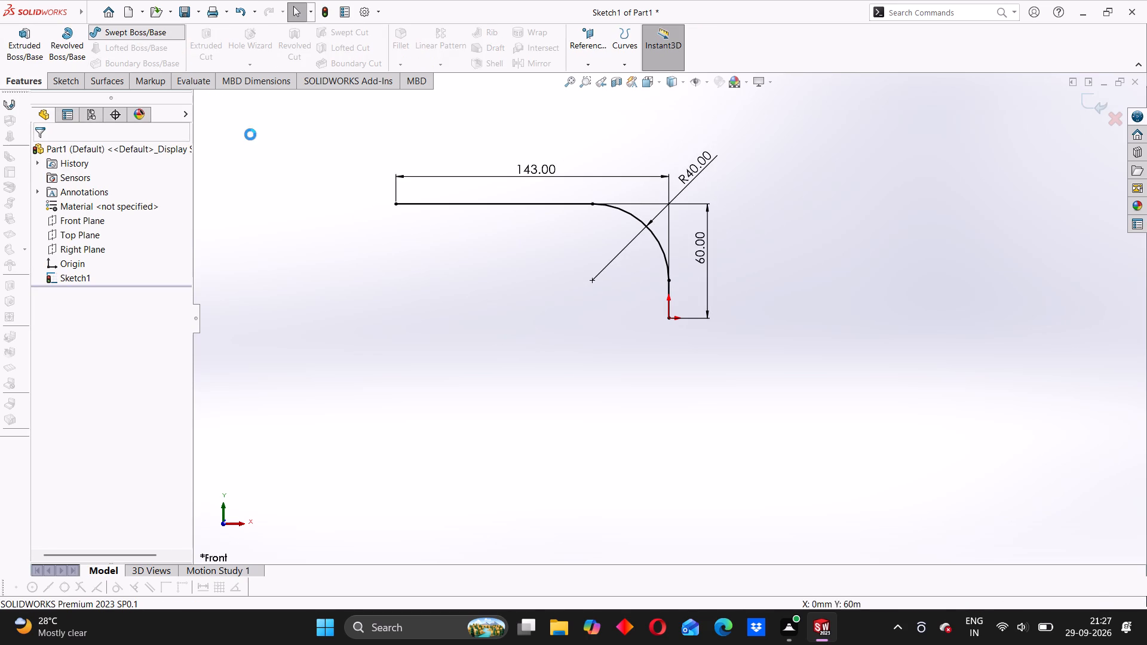
middle_click_drag(663, 347, 635, 373)
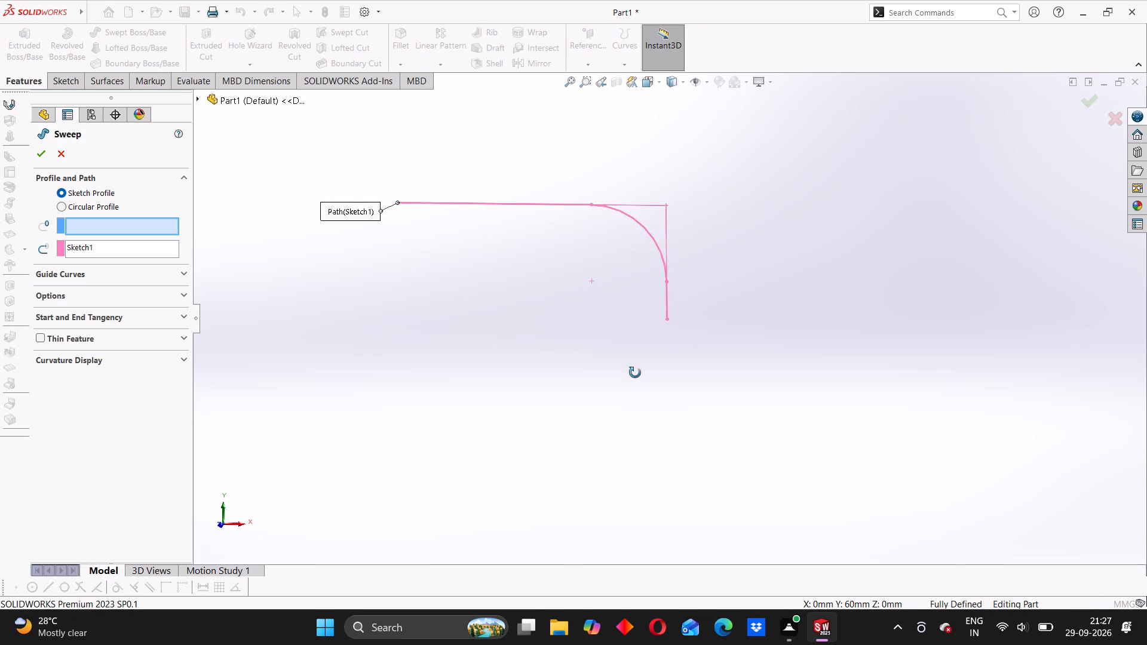
middle_click_drag(635, 373, 571, 411)
middle_click_drag(425, 292, 484, 284)
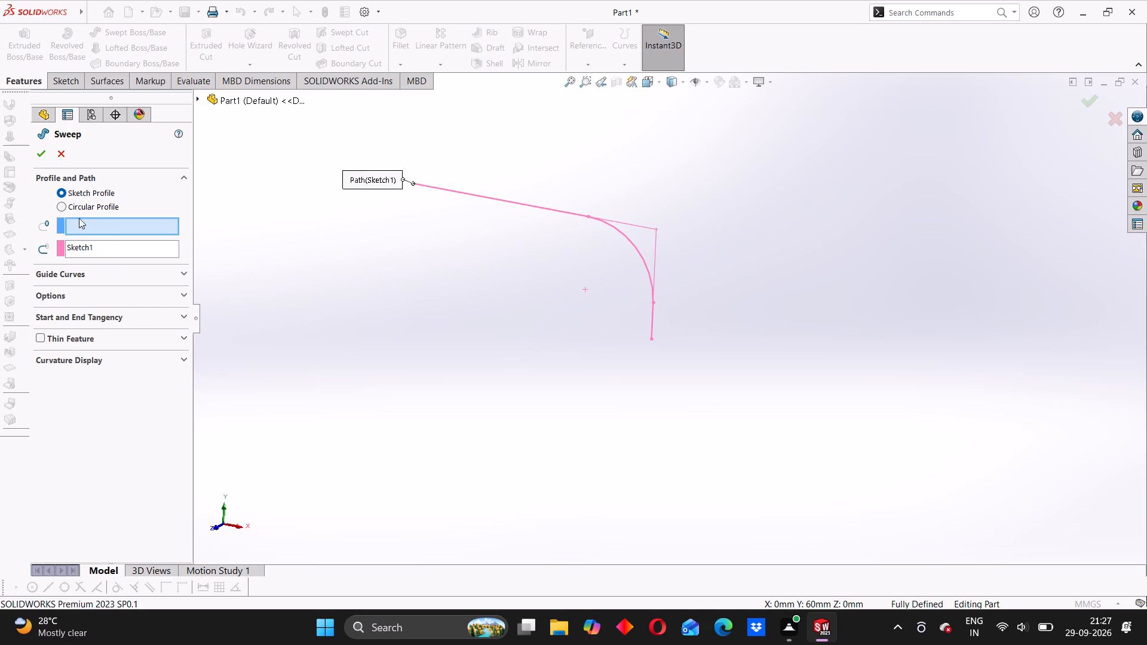
left_click(60, 204)
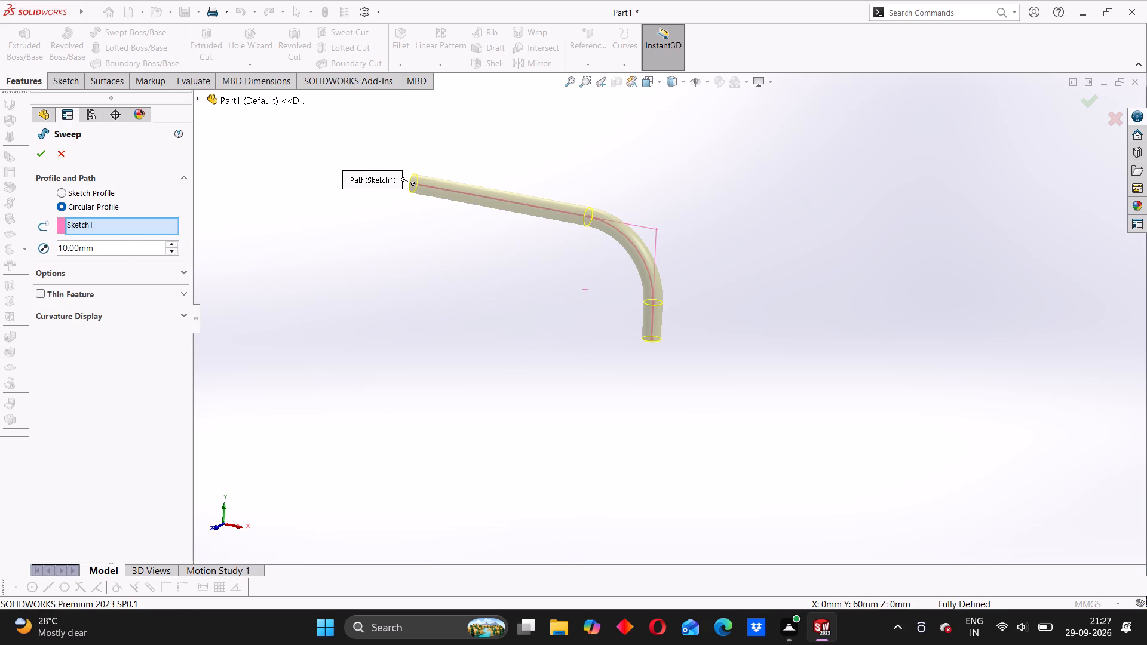
left_click_drag(100, 251, 33, 251)
type("40")
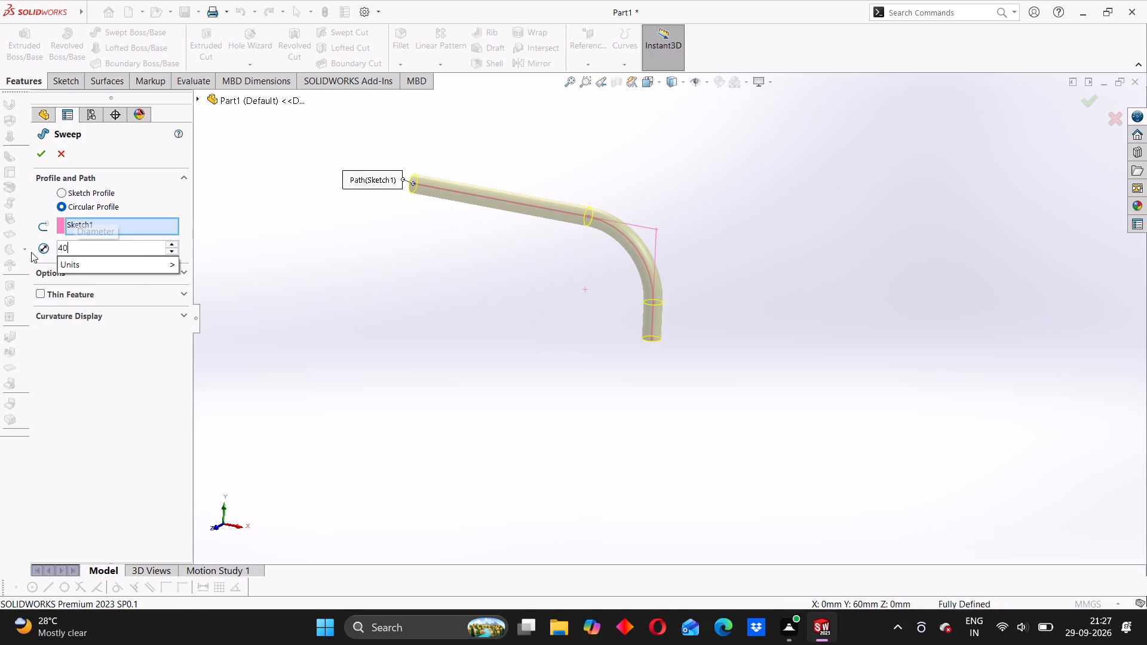
key("Return")
Make the sweep a one-direction thin feature with a 5 mm wall thickness.
left_click(170, 278)
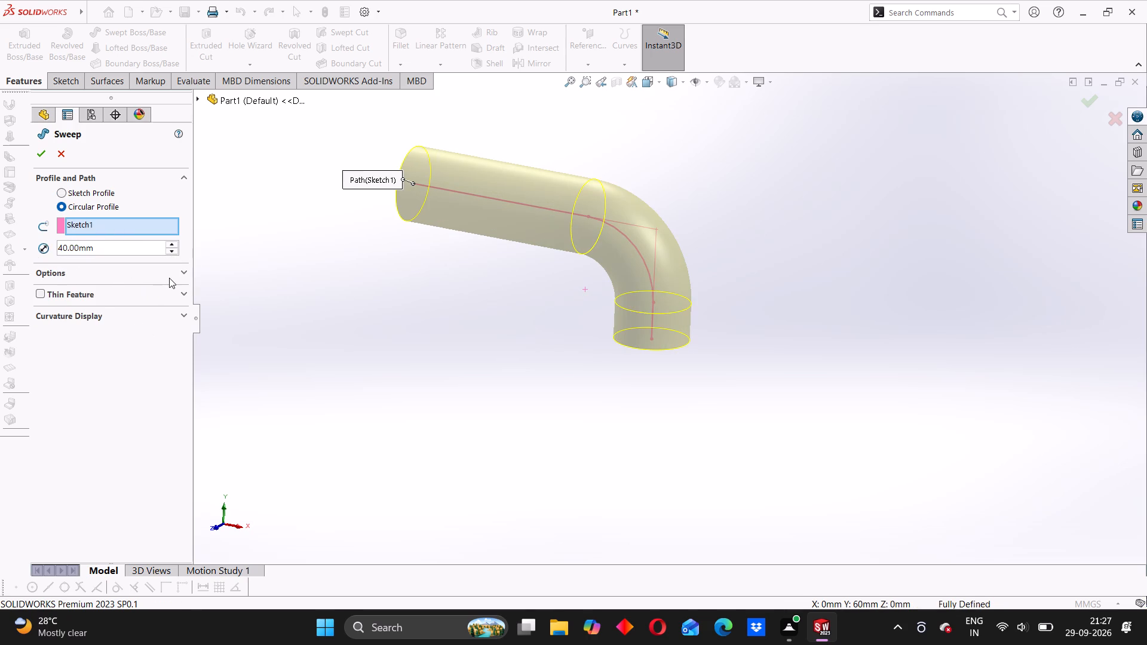
left_click(172, 269)
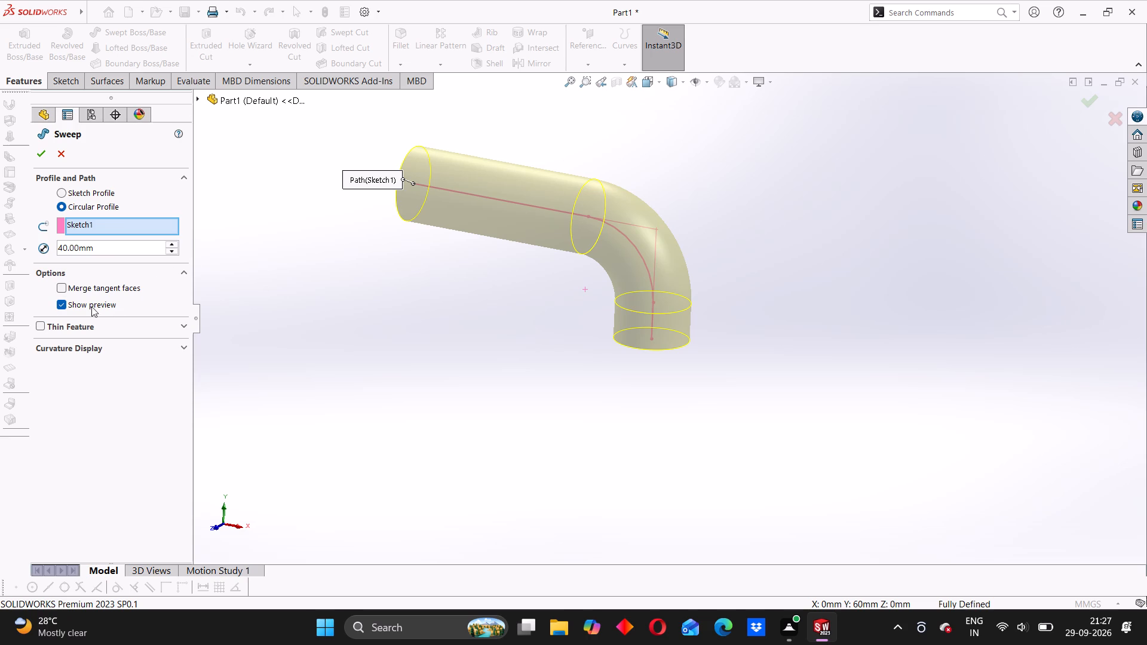
left_click(44, 291)
left_click_drag(123, 326, 78, 333)
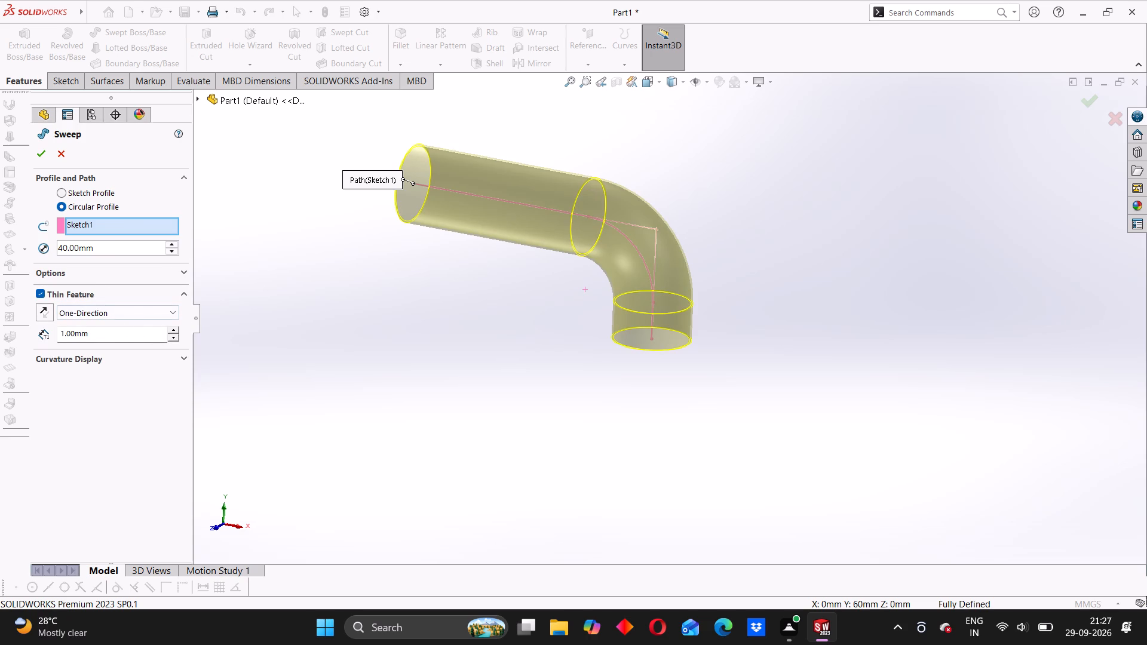
left_click_drag(78, 333, 73, 334)
left_click_drag(98, 338, 63, 336)
key("BackSpace")
key("BackSpace")
key("BackSpace")
key("5")
key("Return")
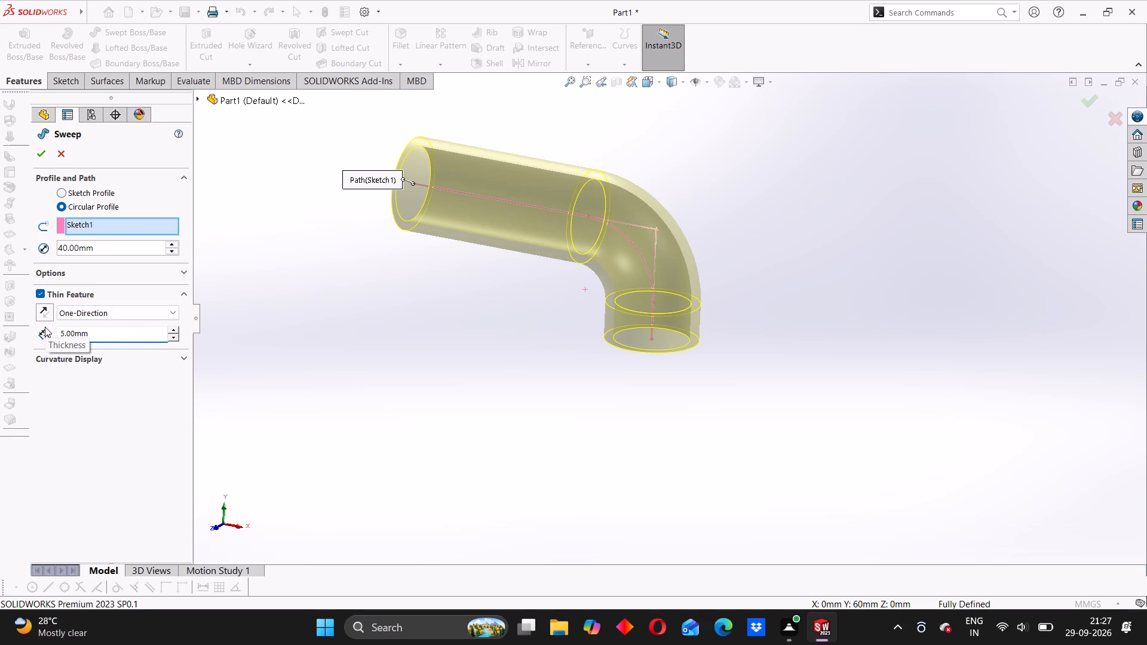
Reverse the wall thickness so it grows inward from the 40 mm diameter, and finish the swept pipe.
left_click(46, 312)
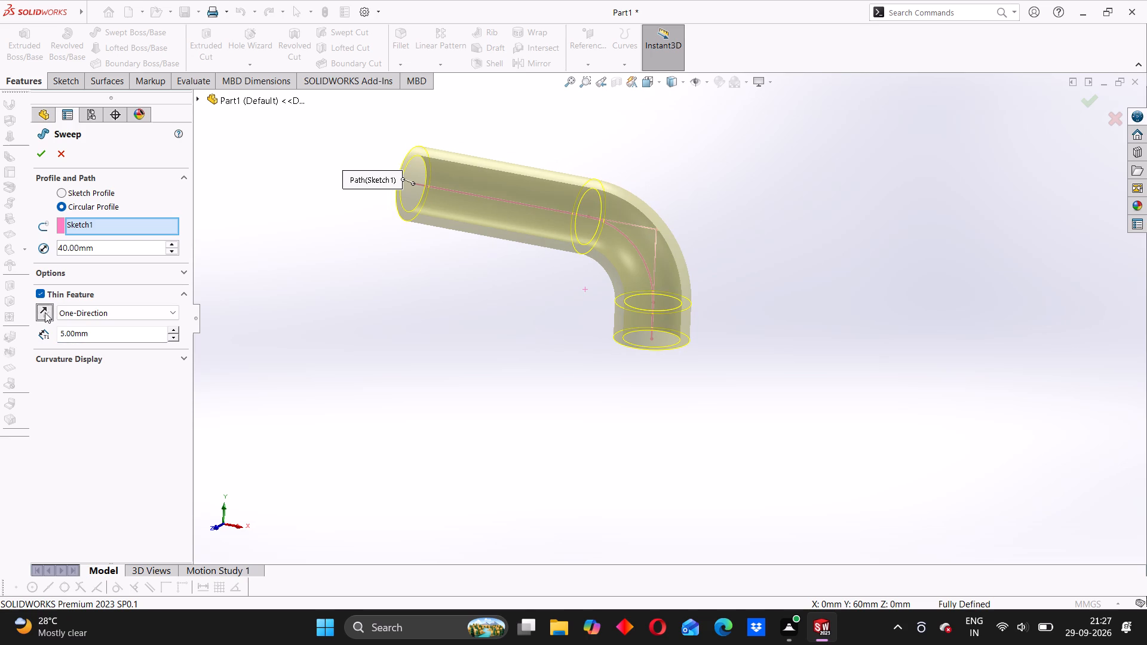
left_click(45, 311)
left_click(45, 311)
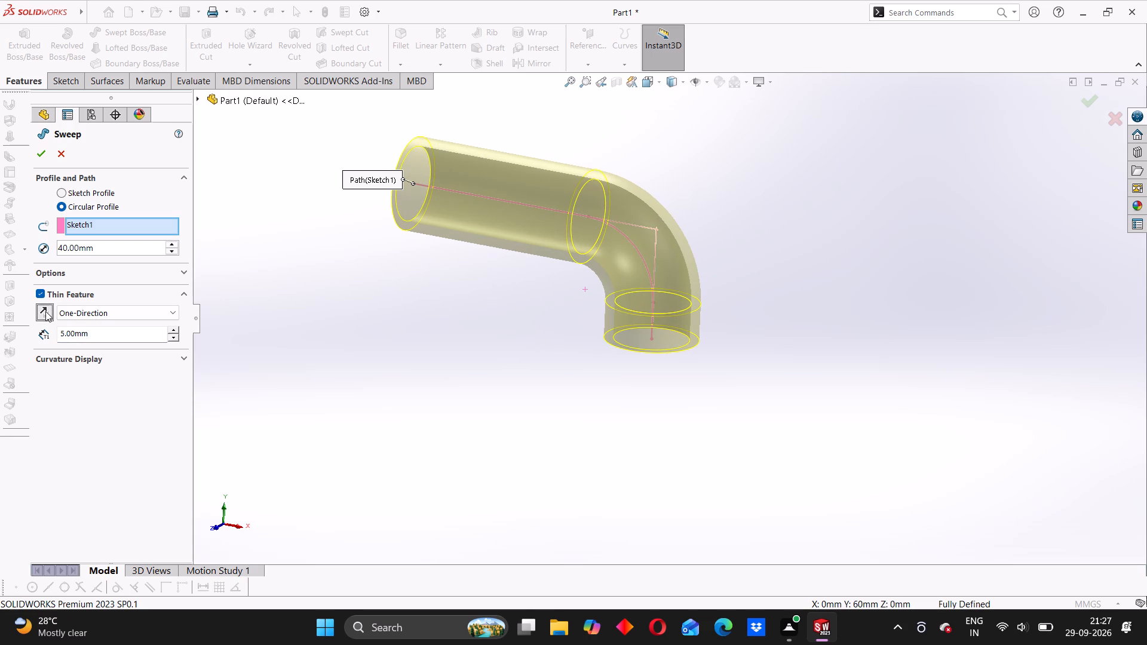
left_click(45, 311)
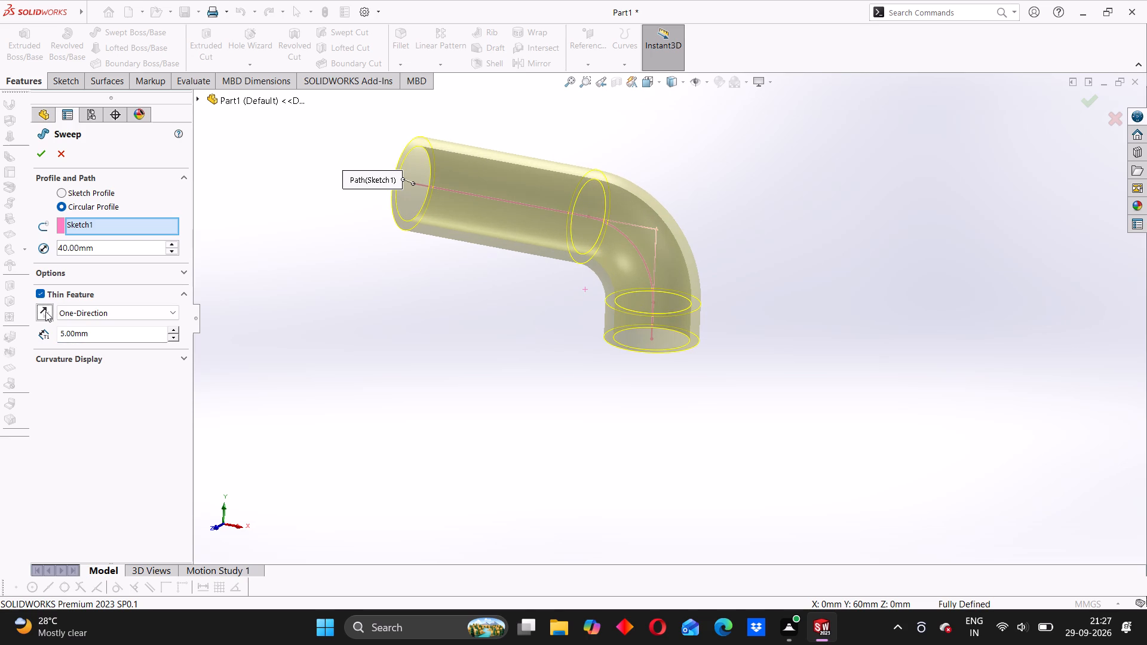
left_click(45, 311)
left_click(45, 311)
left_click(45, 317)
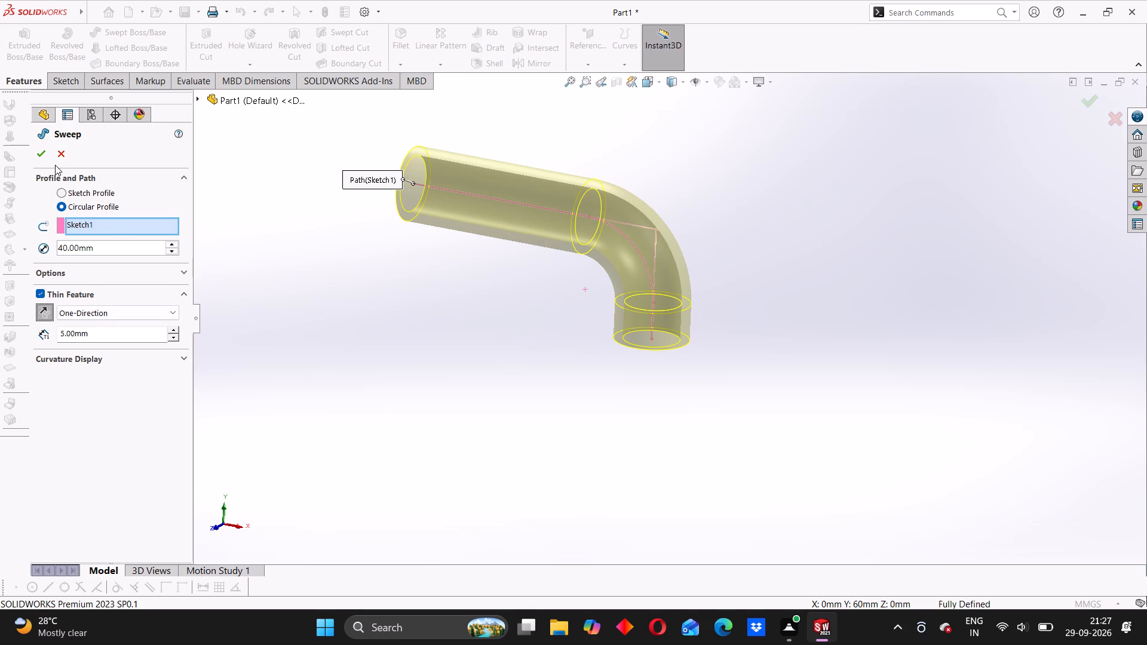
left_click(47, 159)
scroll(471, 311, "up", 3)
middle_click_drag(478, 342, 490, 351)
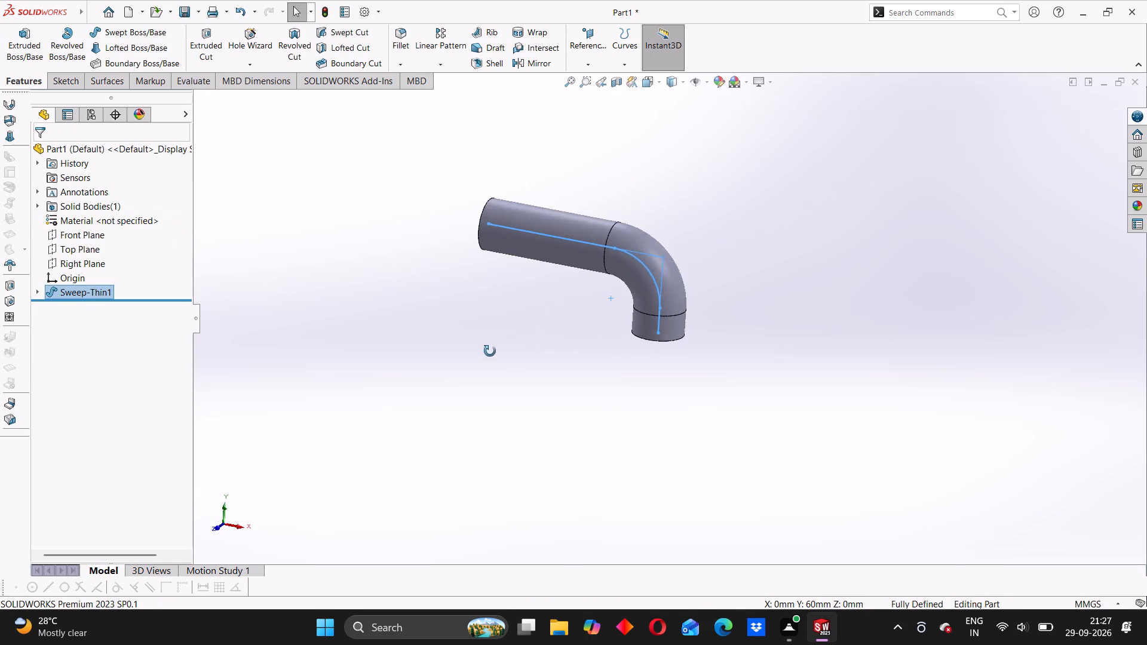
Apply the burnished brass appearance from the brass metals to the body of the swept pipe.
middle_click_drag(490, 351, 555, 377)
right_click(573, 210)
left_click(563, 178)
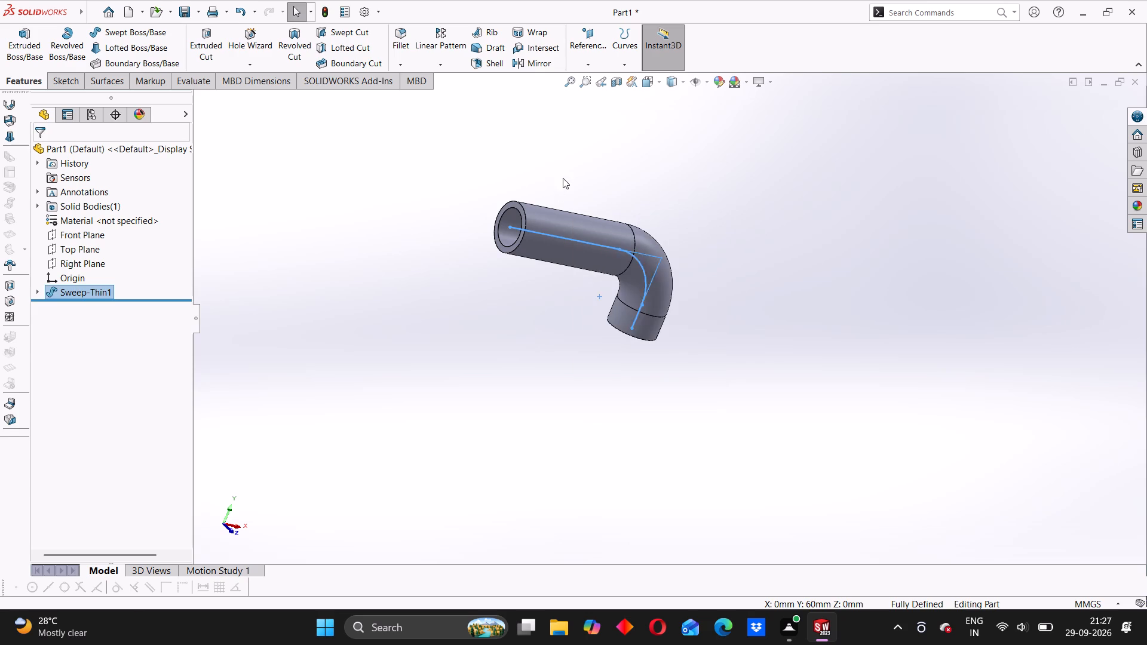
right_click(554, 216)
left_click(636, 181)
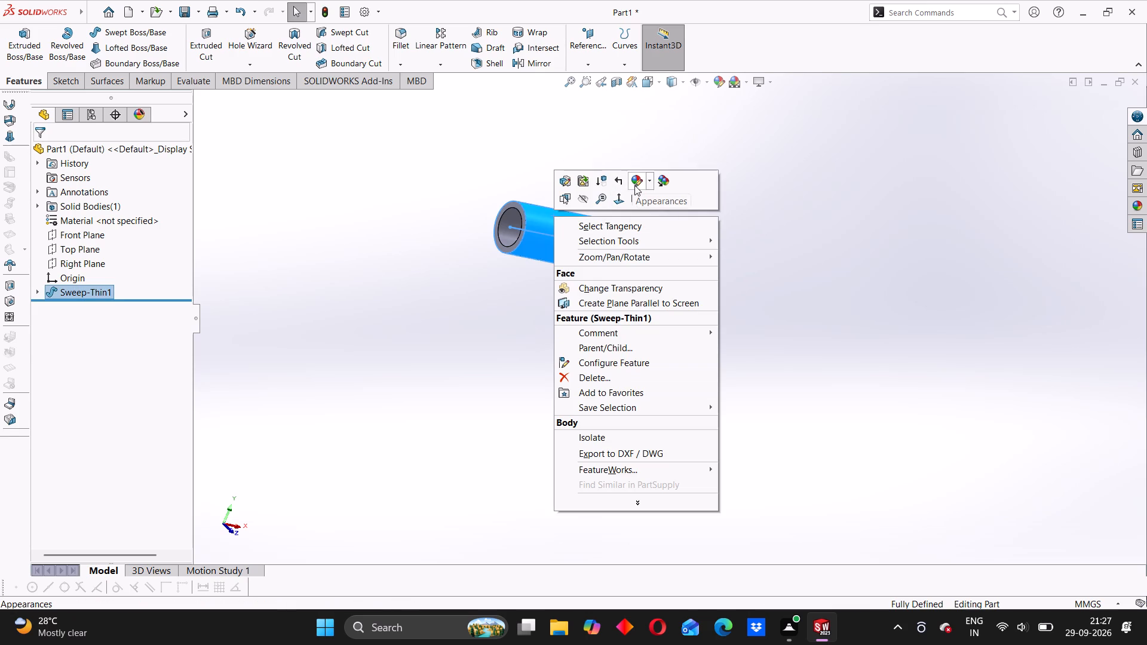
left_click(639, 183)
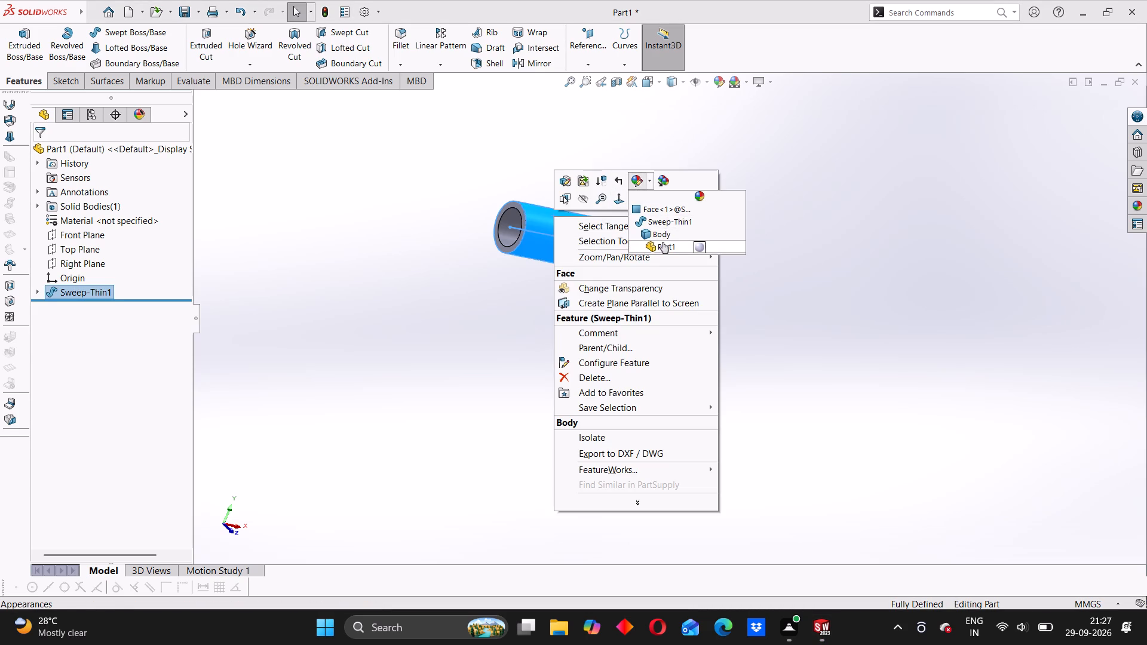
left_click(658, 231)
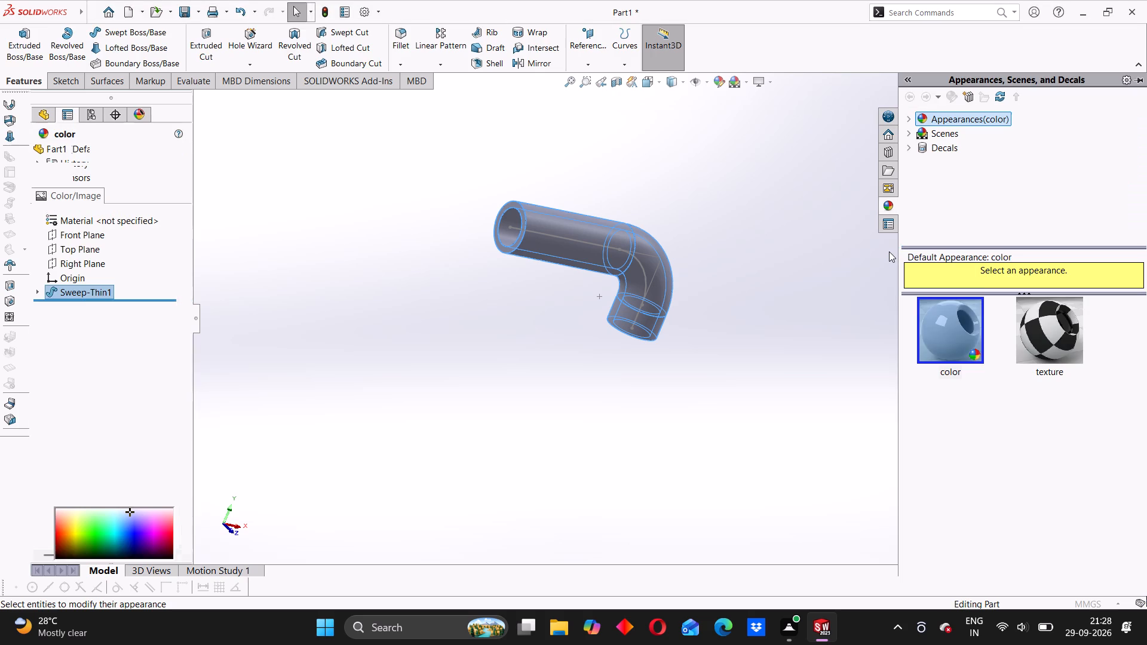
left_click(913, 116)
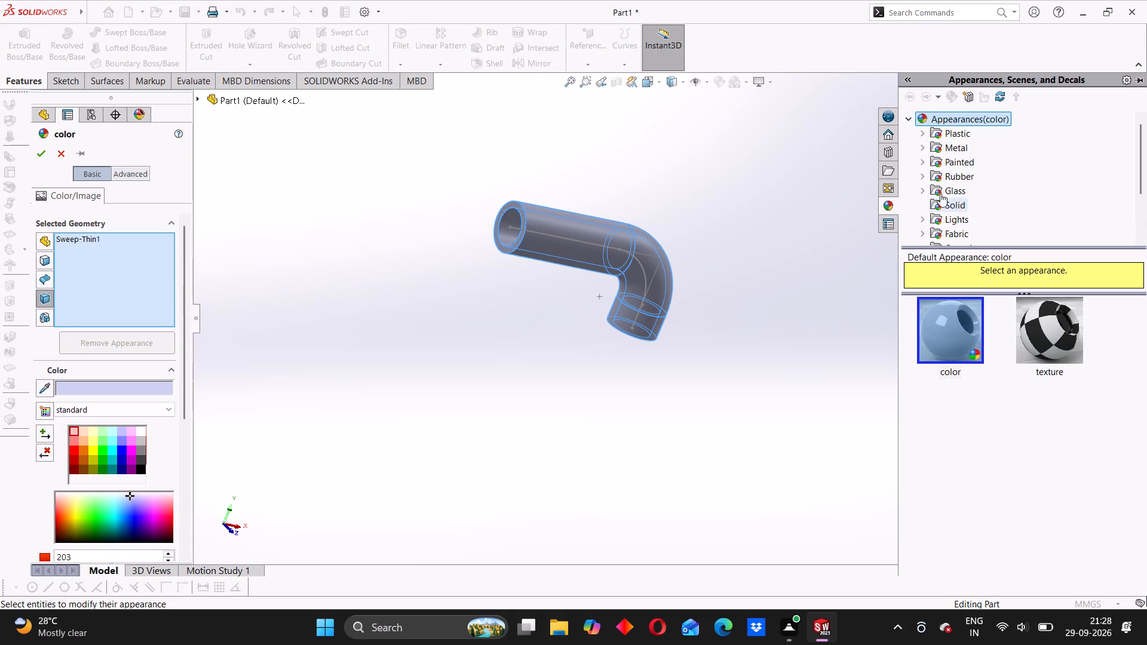
scroll(944, 160, "down", 1)
scroll(944, 160, "up", 1)
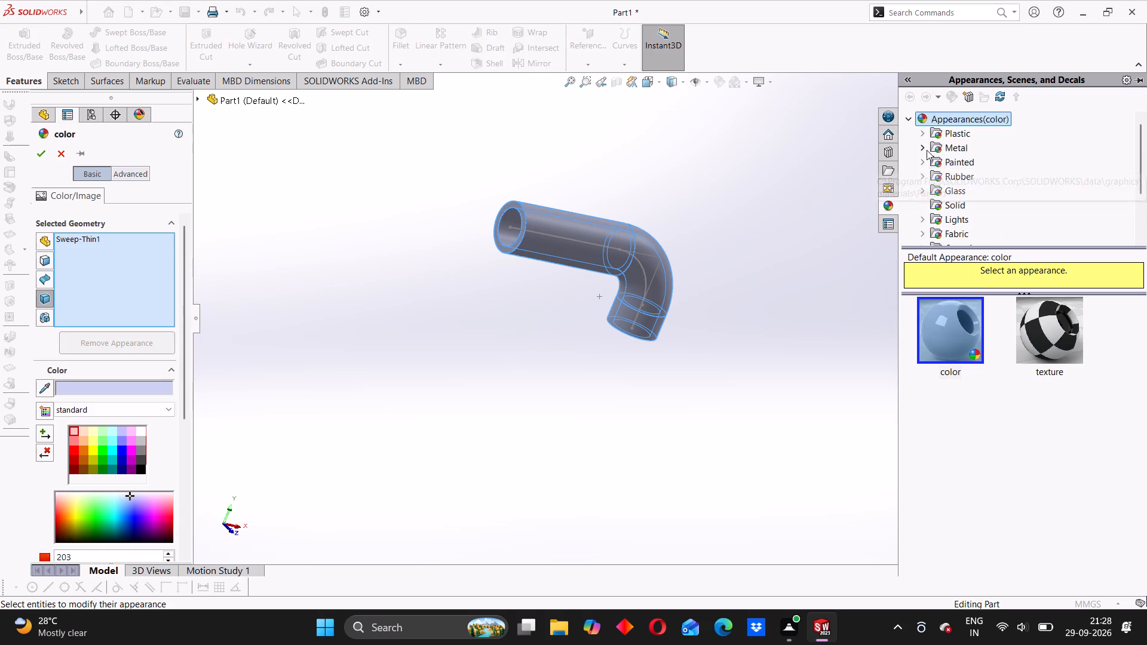
left_click(927, 150)
left_click(969, 184)
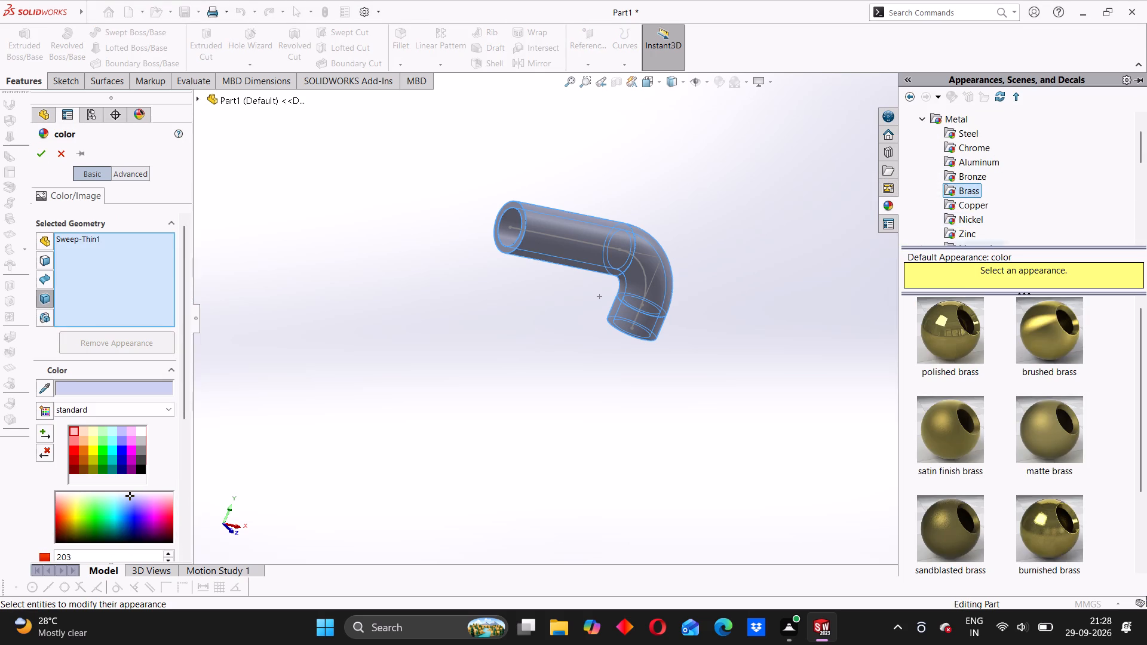
scroll(1048, 448, "down", 5)
left_click(1062, 440)
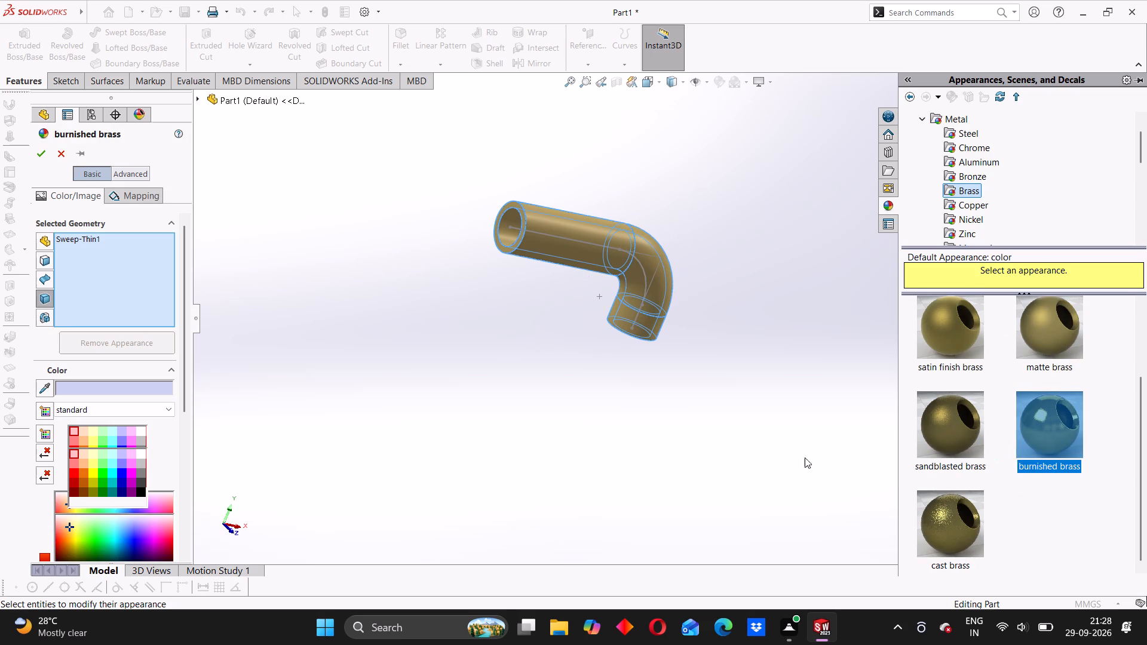
left_click(46, 157)
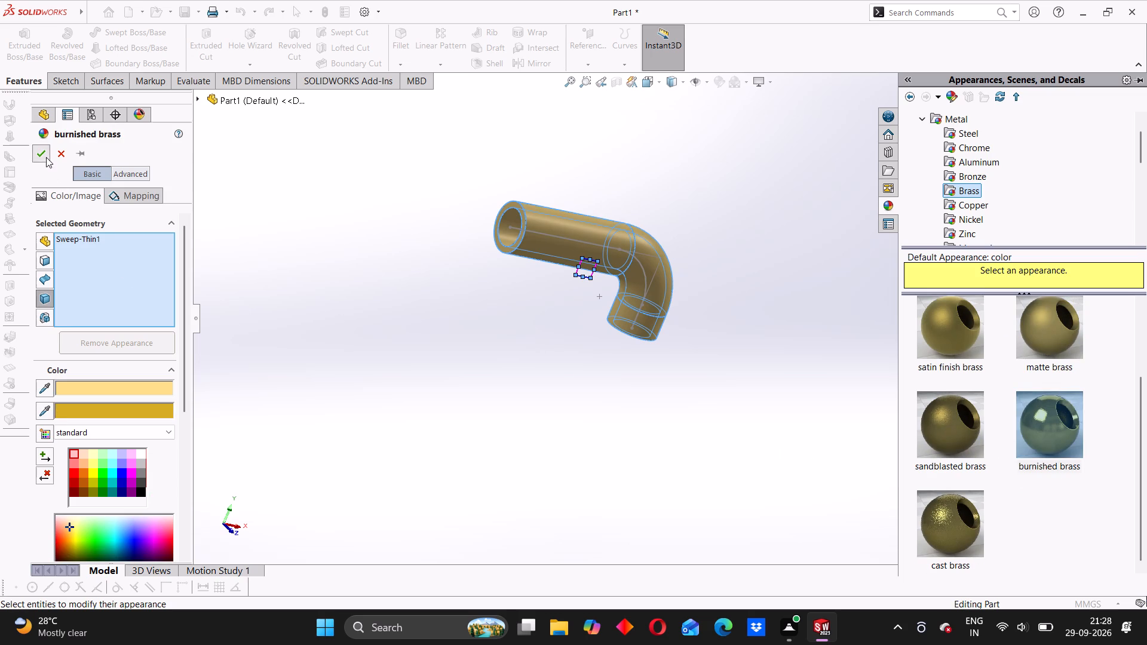
On the Top Plane, sketch a circle of about 39 mm radius at the origin and another of about 50 mm radius beside the pipe.
scroll(657, 340, "up", 2)
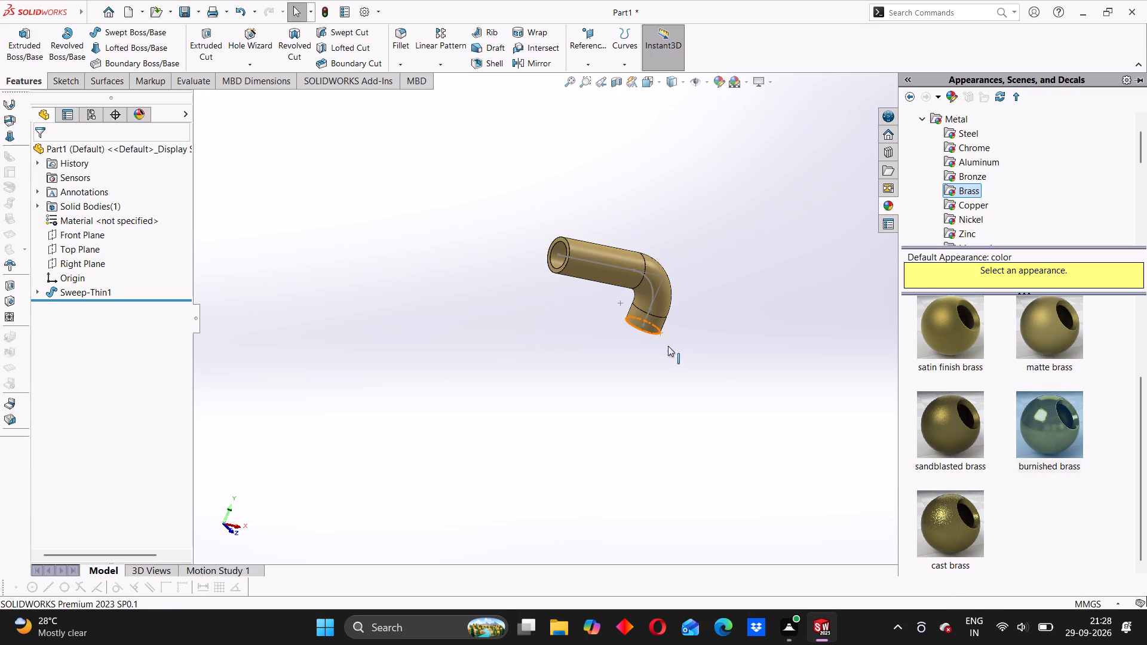
middle_click_drag(671, 348, 644, 355)
left_click(547, 364)
middle_click_drag(668, 340, 590, 354)
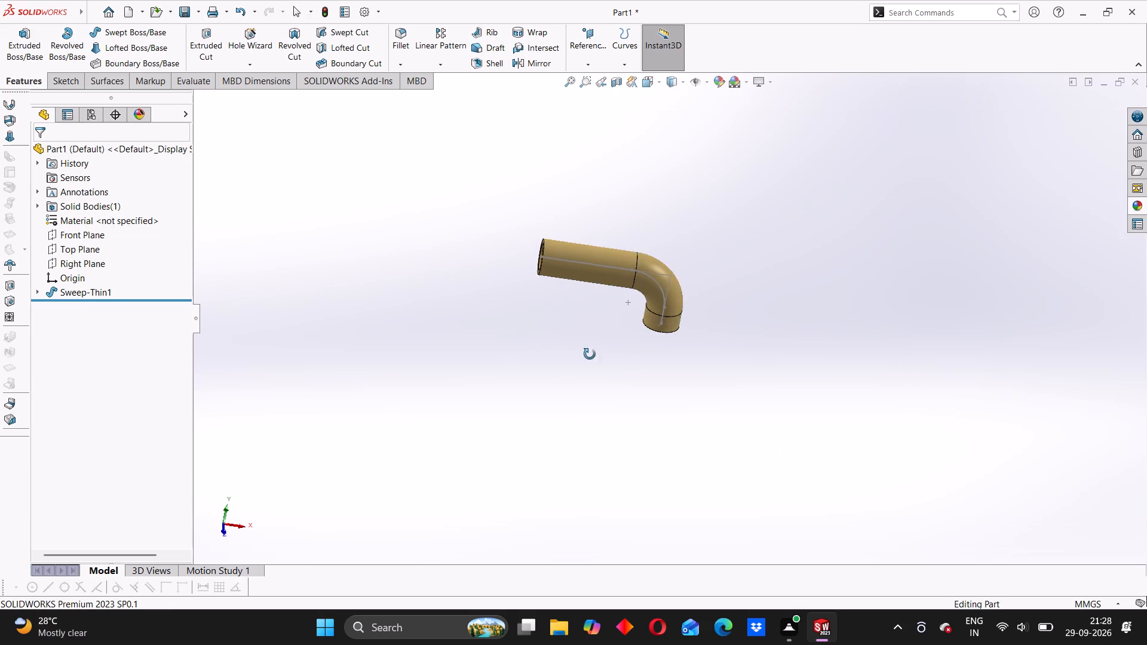
middle_click_drag(590, 354, 593, 354)
left_click(82, 251)
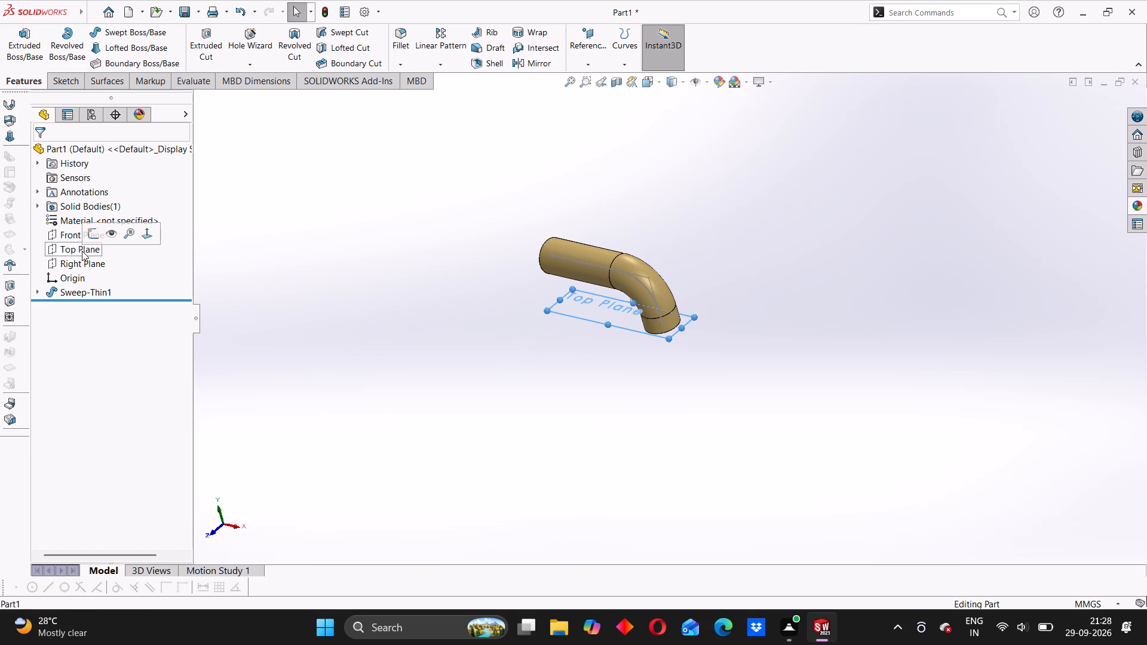
right_click(76, 248)
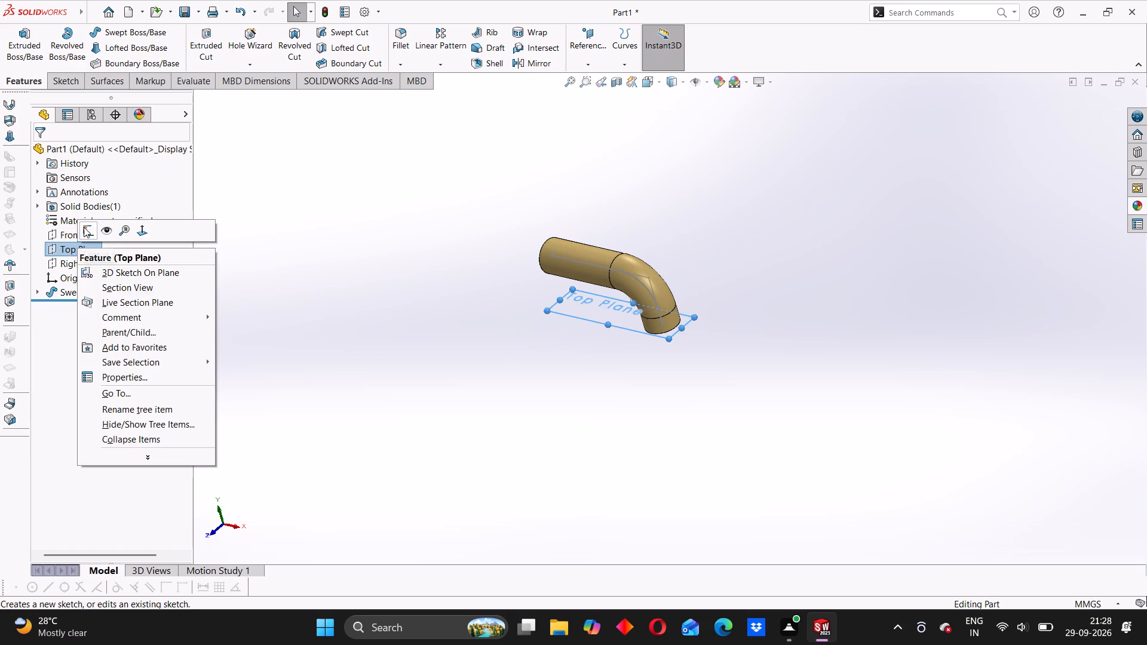
left_click(84, 227)
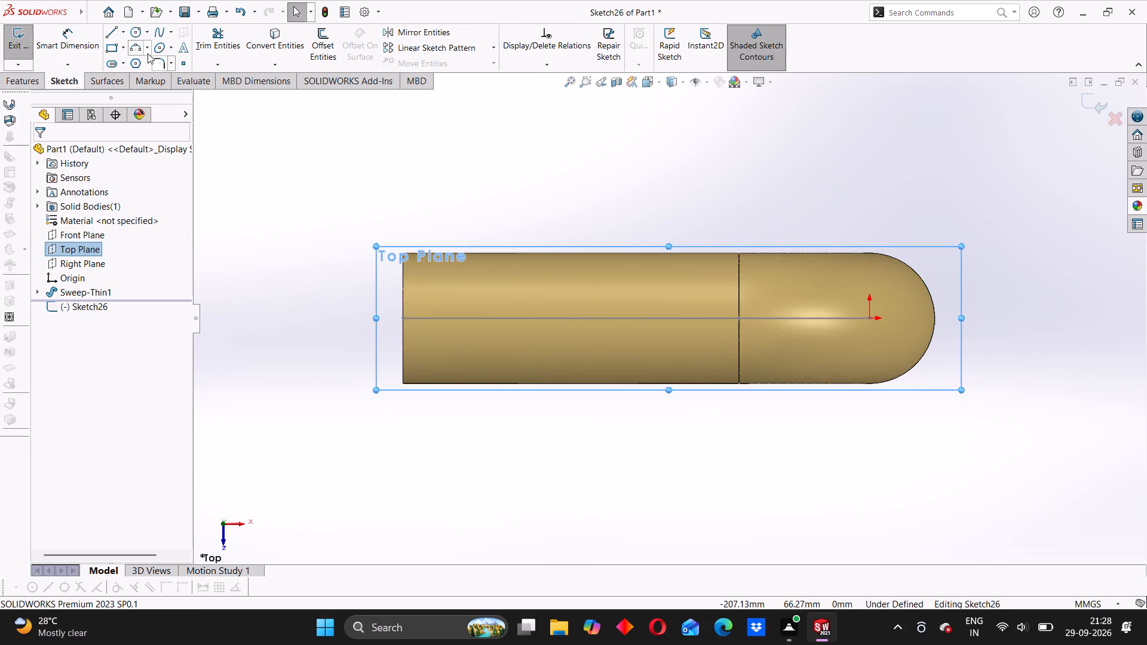
left_click(139, 36)
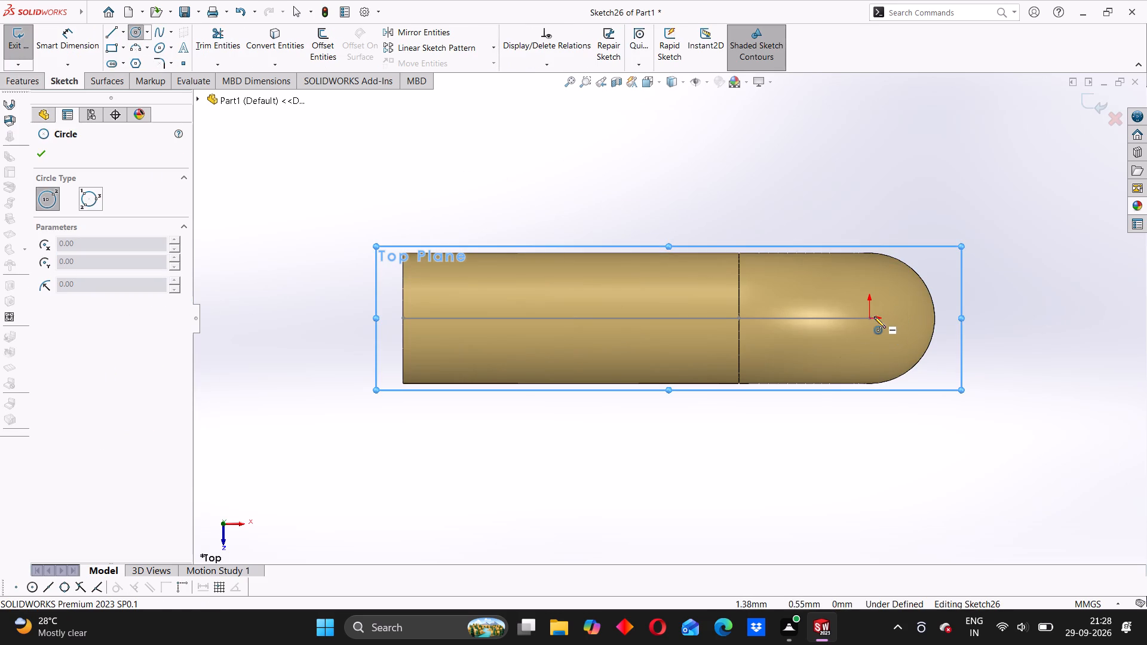
left_click(871, 318)
left_click(950, 417)
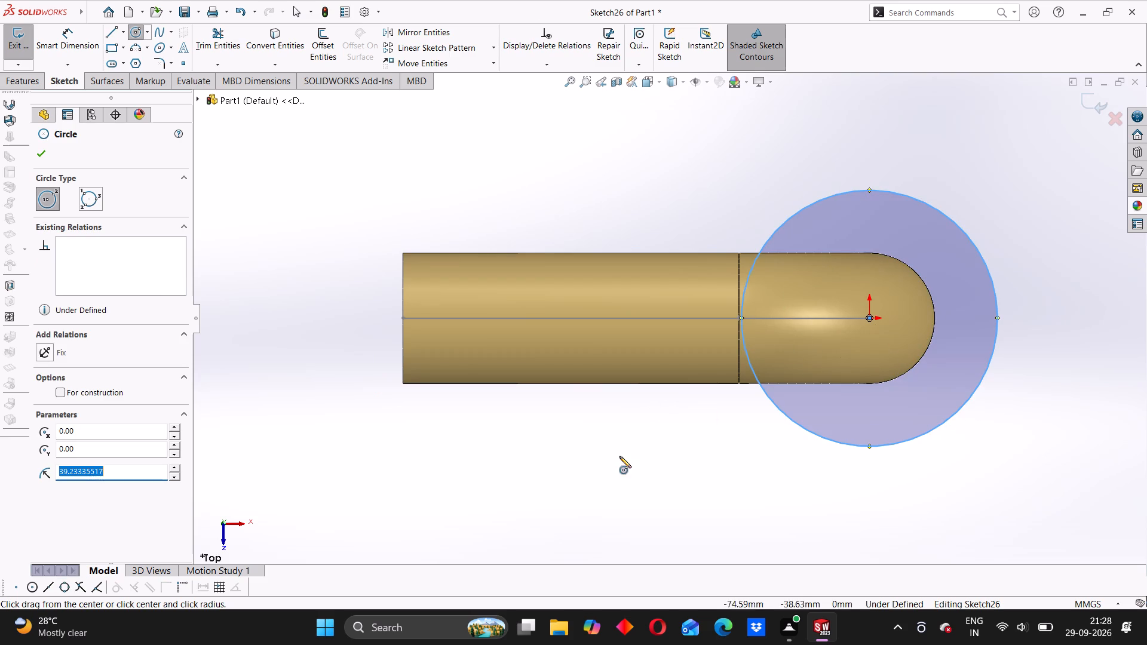
left_click(601, 489)
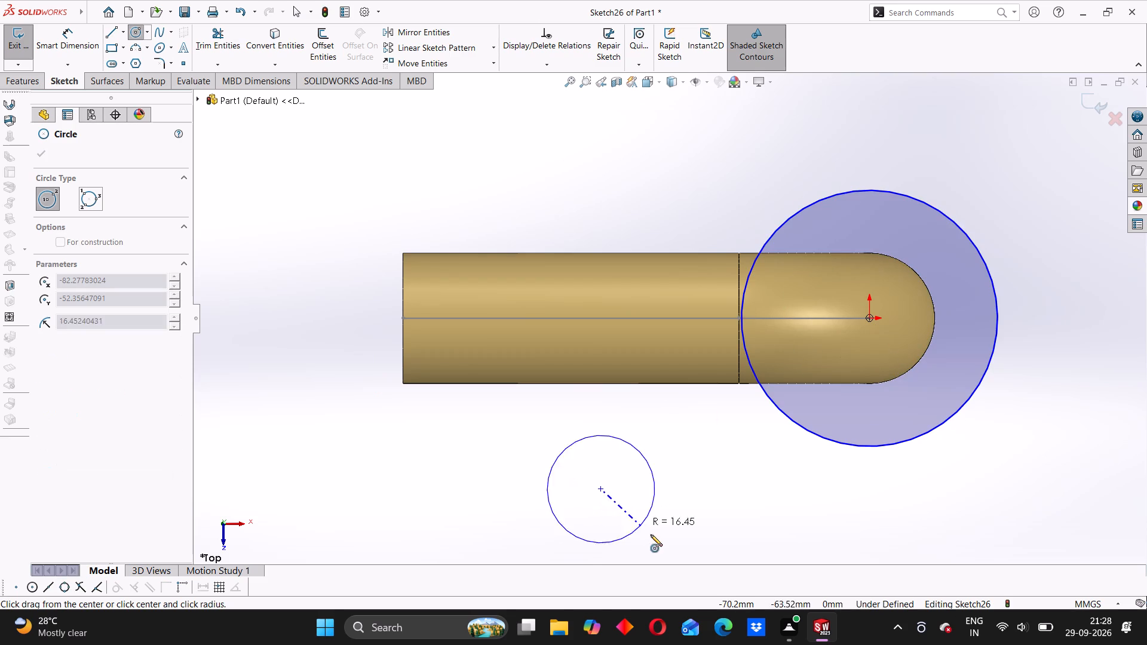
left_click(763, 518)
scroll(547, 447, "up", 3)
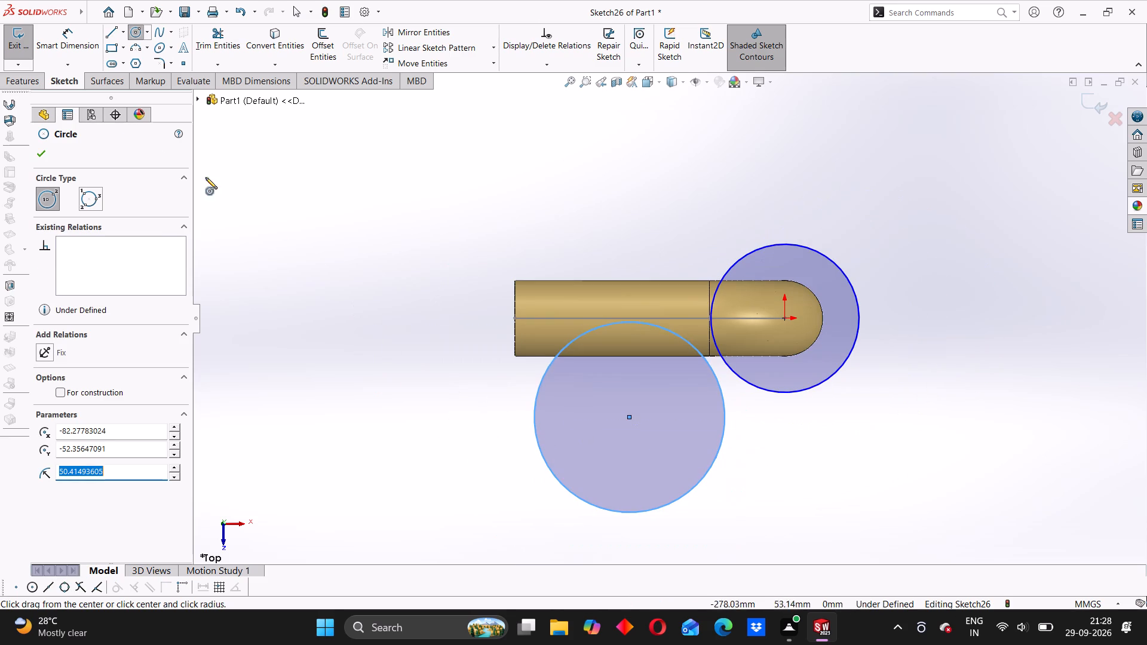
Draw a 143 mm horizontal centerline from the origin along the pipe axis to its far end.
left_click(62, 56)
left_click(124, 35)
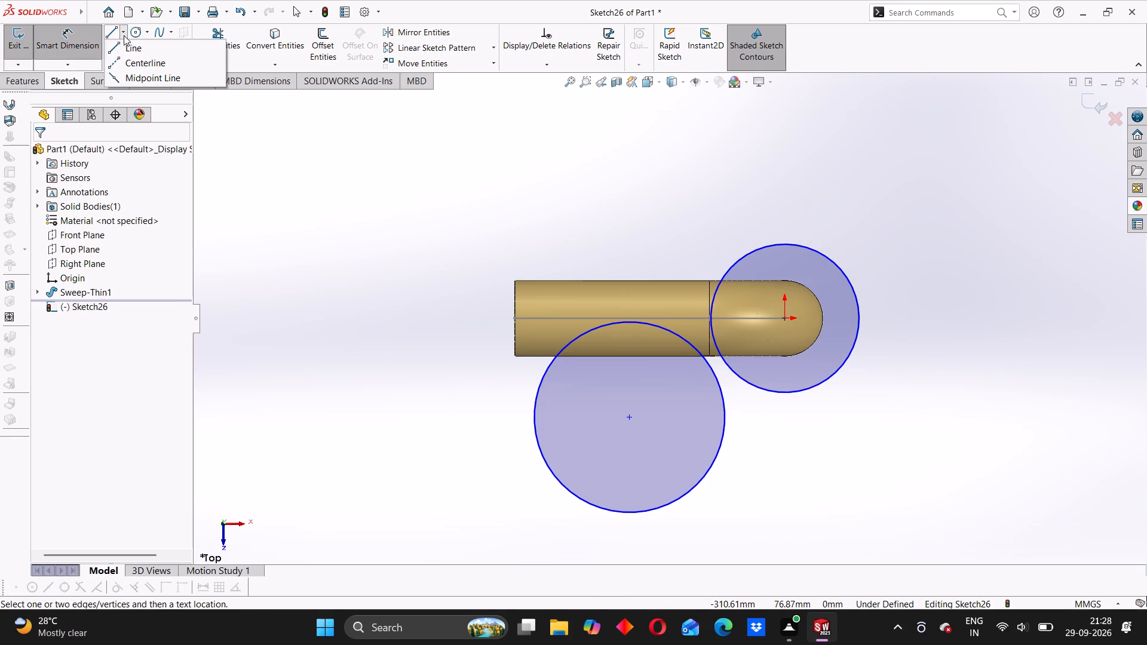
left_click(140, 60)
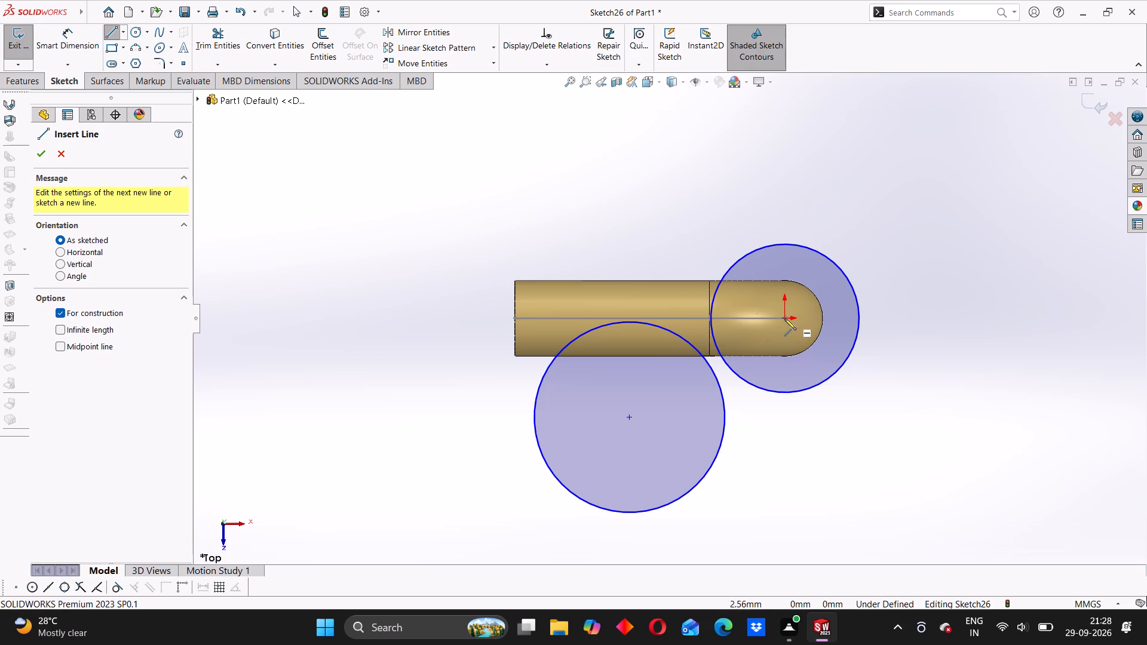
left_click(784, 318)
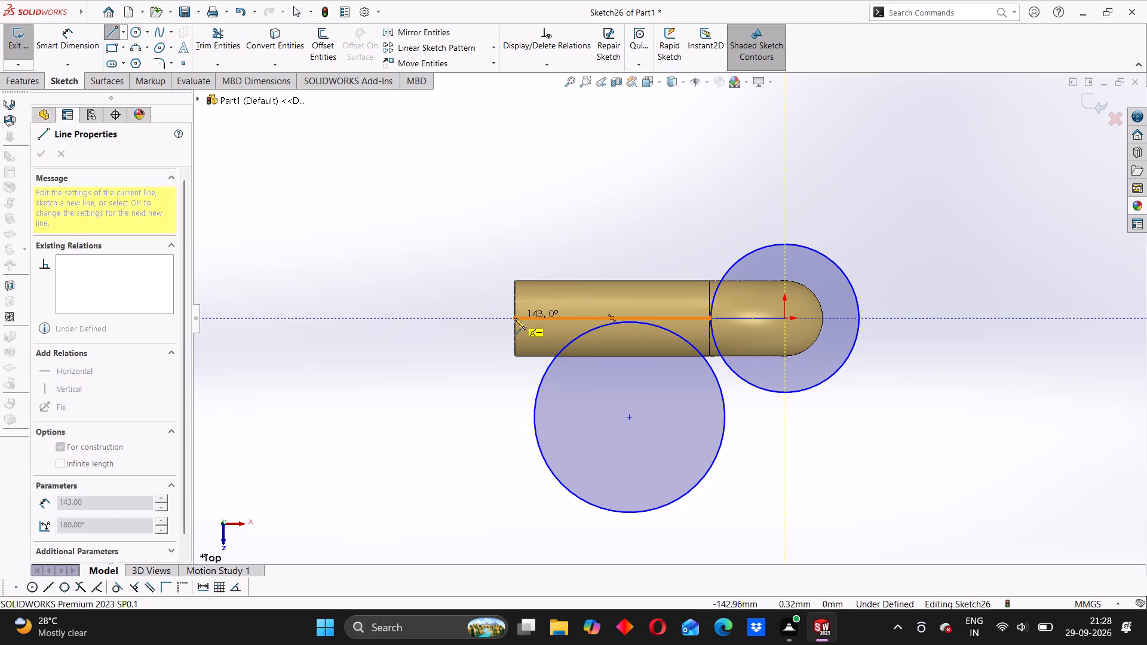
left_click(514, 318)
right_click(410, 237)
left_click(425, 247)
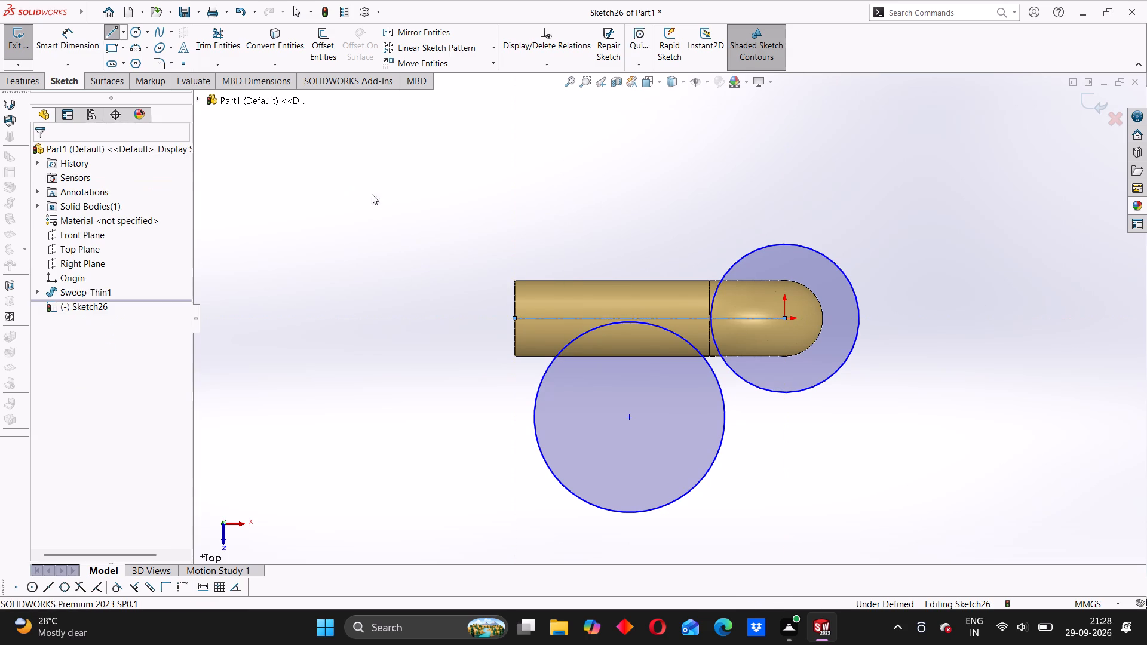
Draw a second centerline from the origin to the centre of the circle beside the pipe.
left_click(124, 37)
left_click(131, 60)
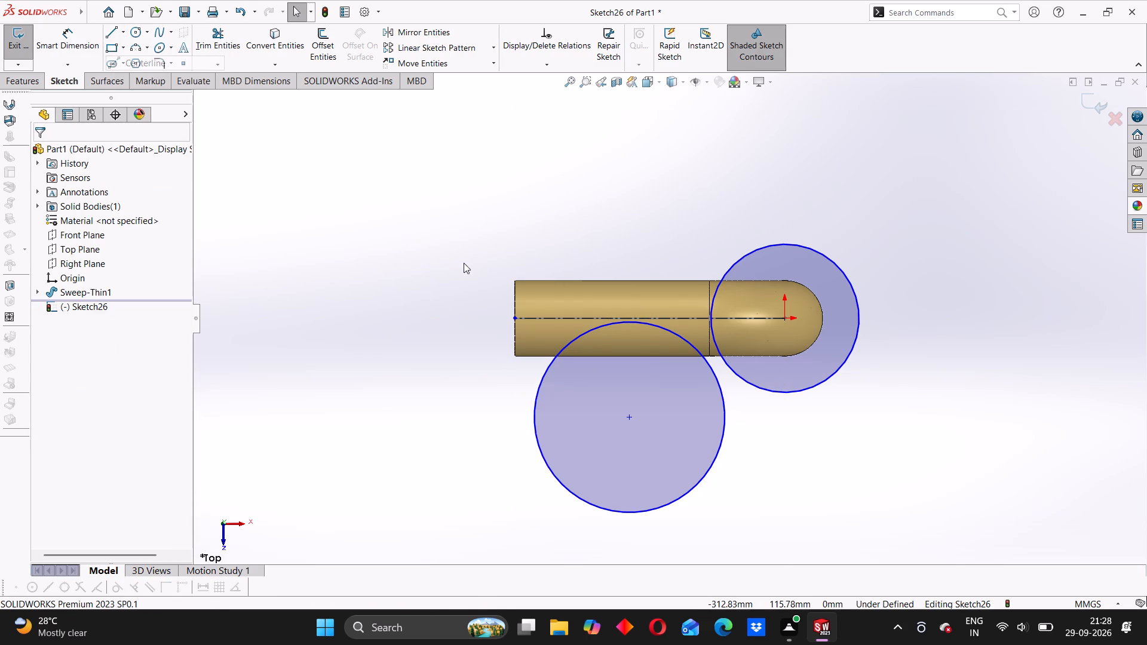
left_click(783, 319)
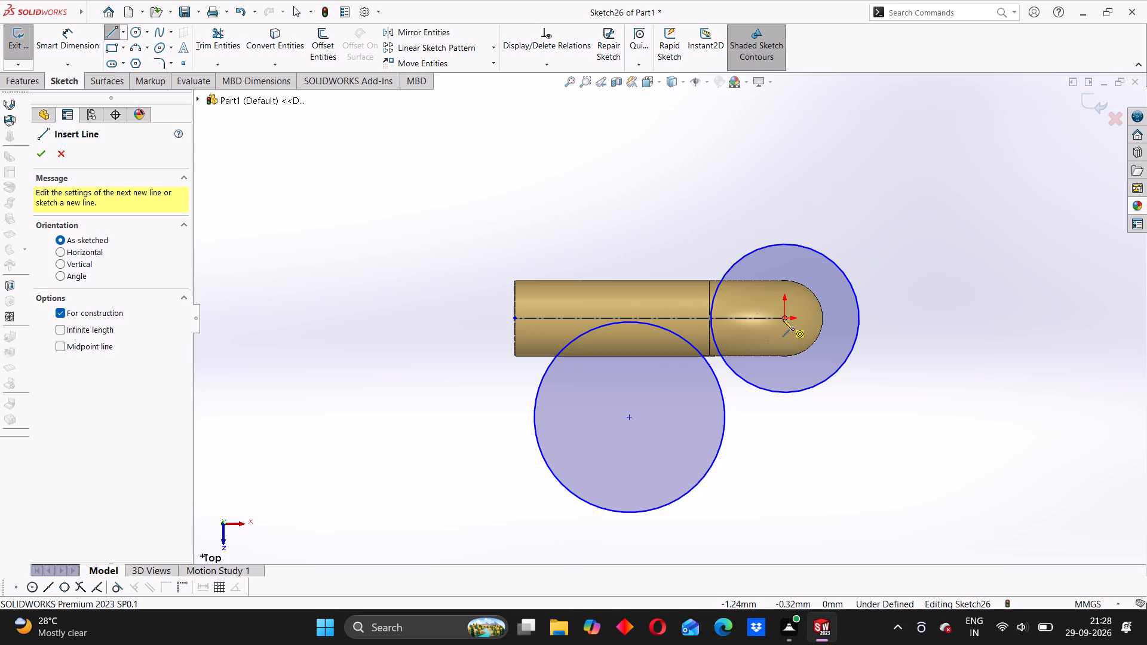
left_click(627, 419)
right_click(422, 291)
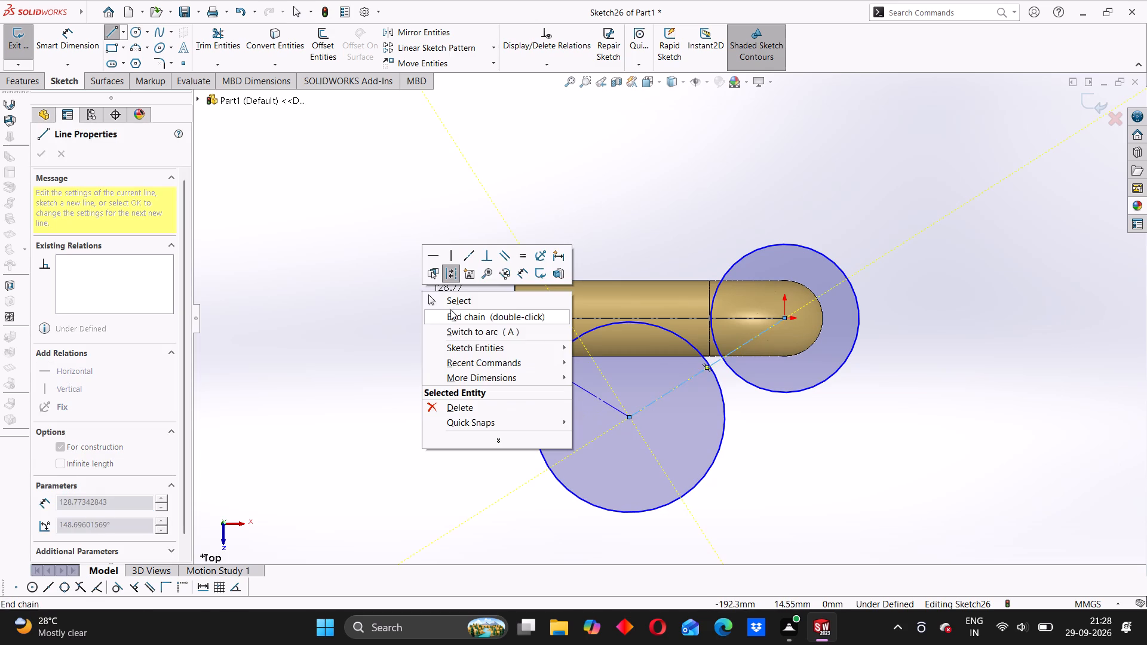
left_click(455, 302)
Dimension the circle at the origin to 105 mm diameter and the circle beside the pipe to 80 mm diameter.
left_click(65, 40)
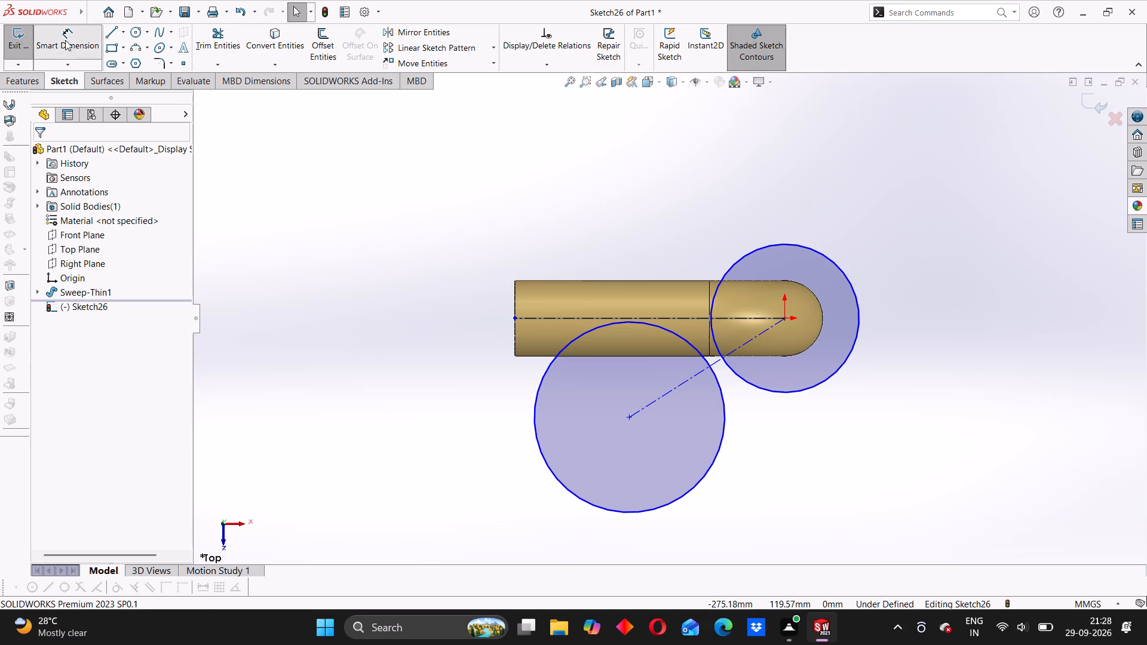
left_click(823, 254)
left_click(916, 273)
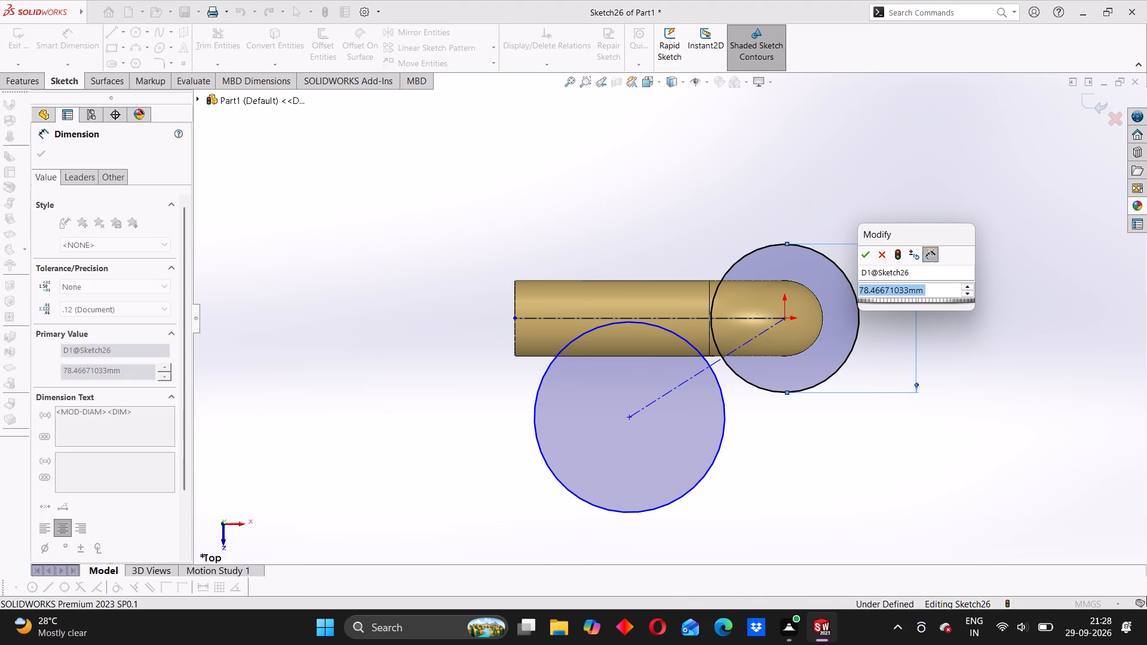
type("105")
key("Return")
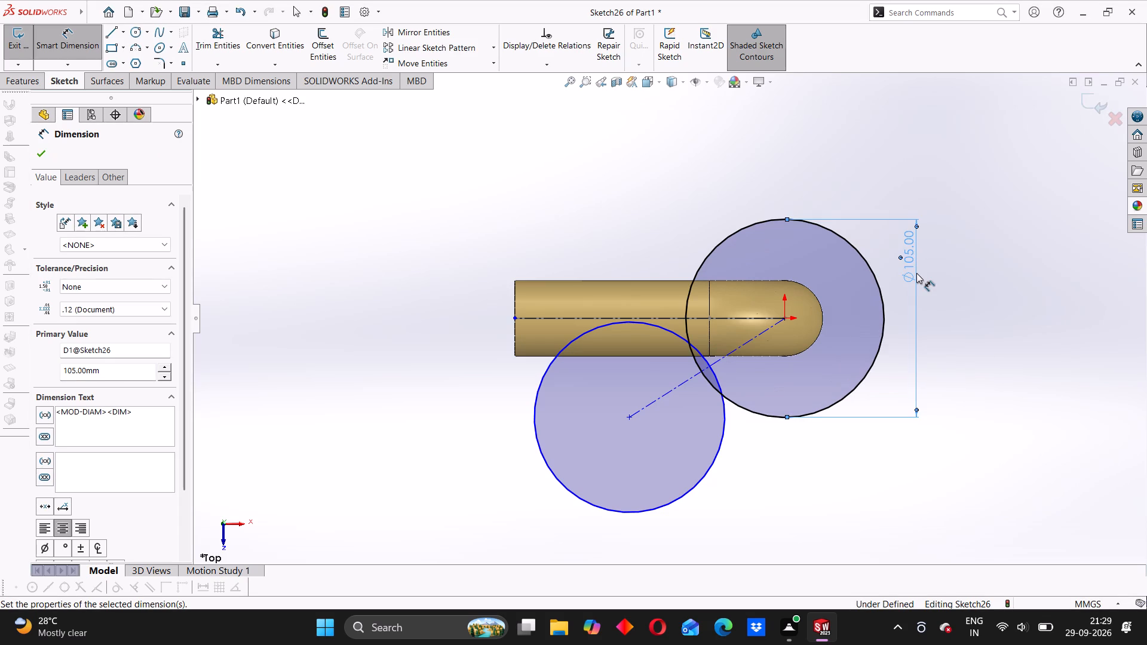
left_click(683, 497)
left_click(765, 511)
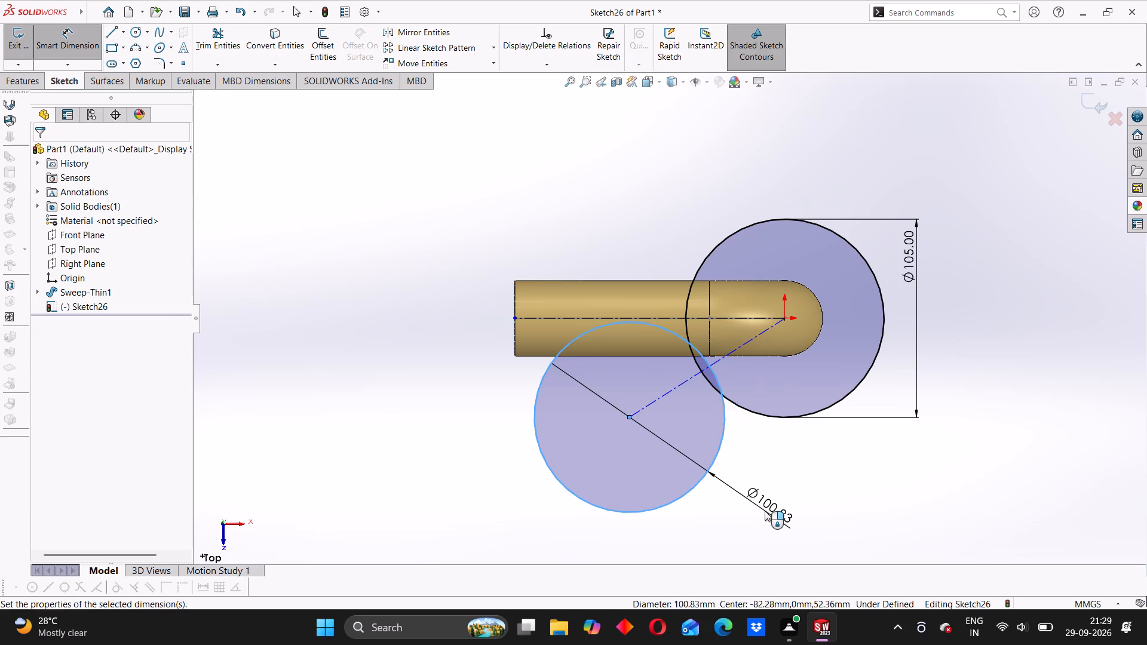
type("80")
key("Return")
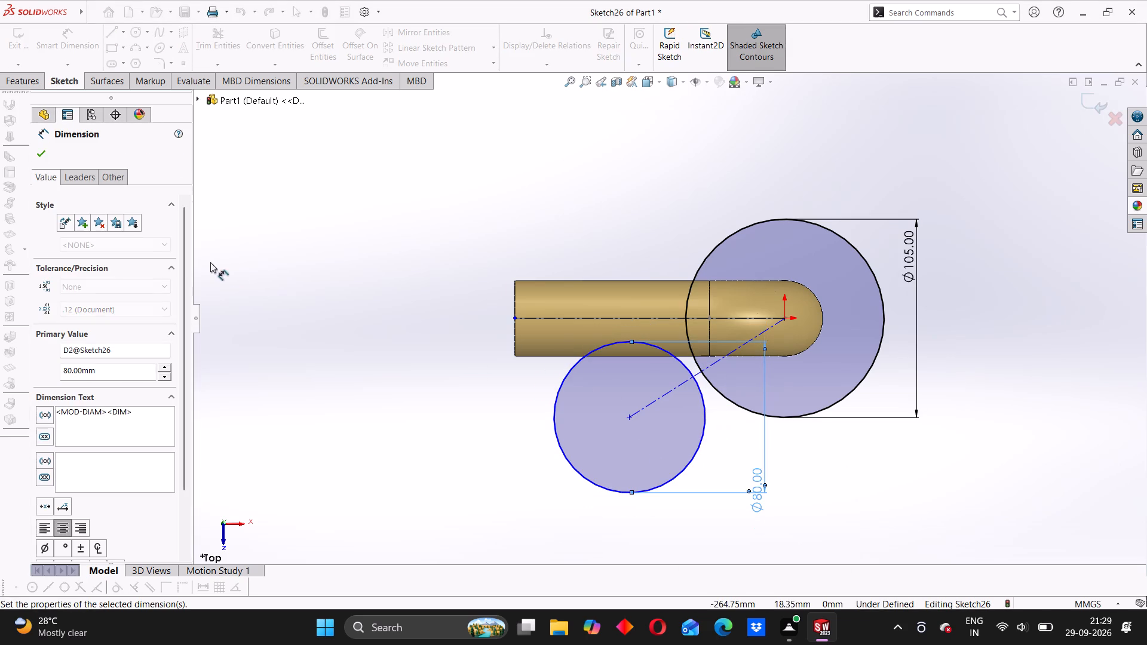
Dimension the angle between the slanted and horizontal centerlines to 30 degrees.
left_click(697, 373)
left_click(672, 318)
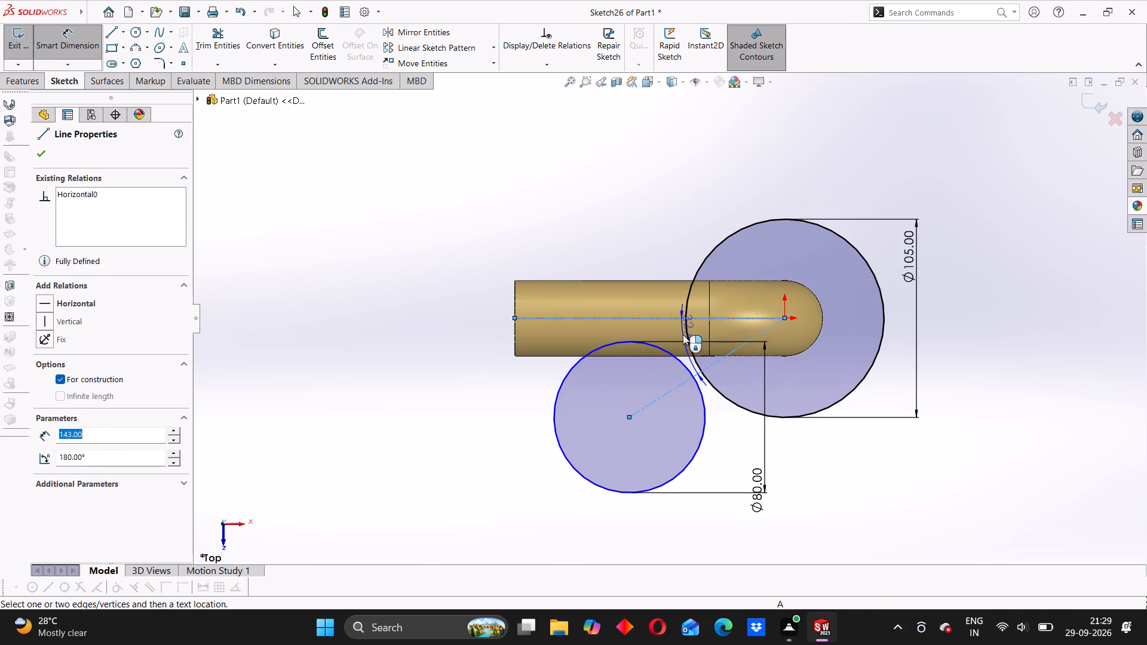
left_click(678, 337)
type("30")
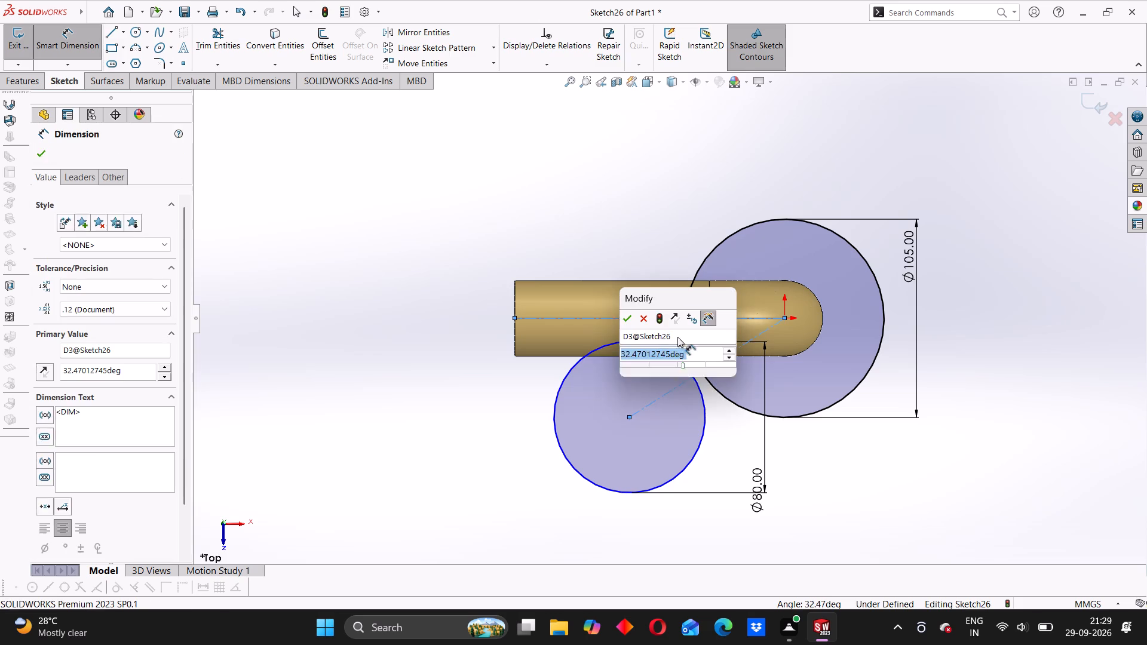
key("Return")
scroll(700, 374, "down", 1)
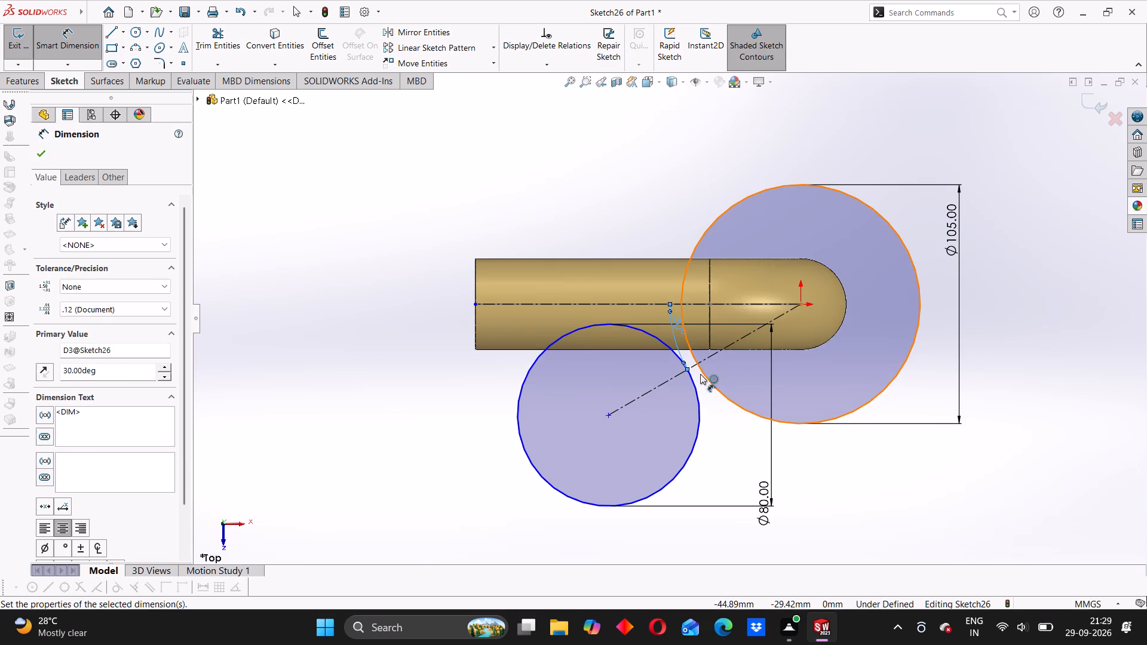
left_click(695, 363)
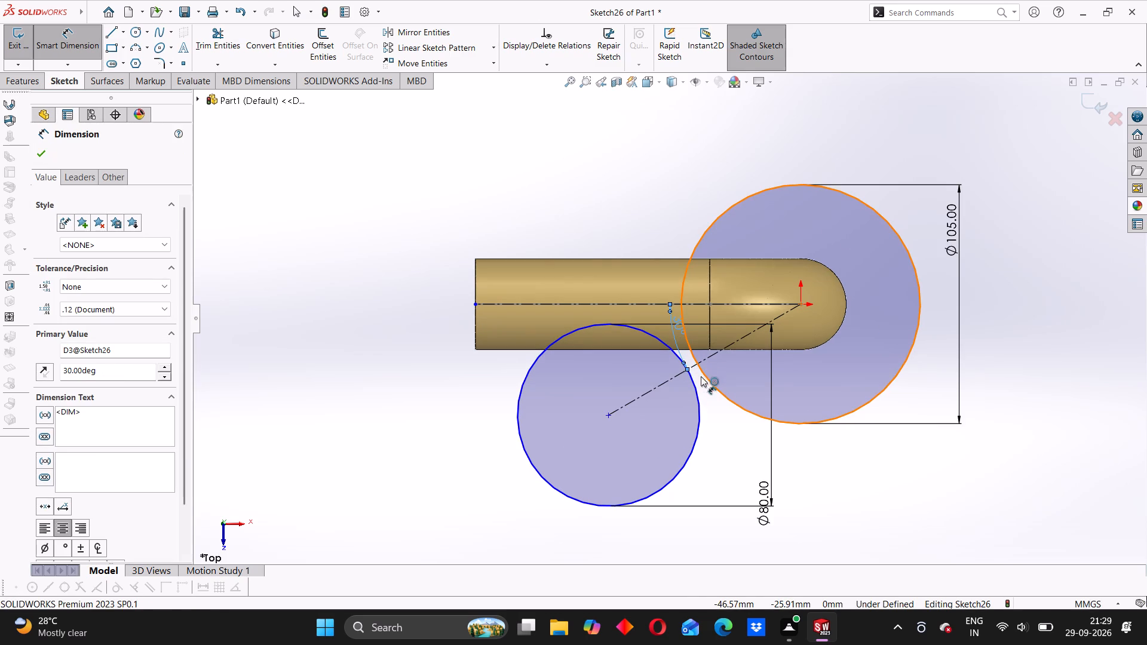
key("Escape")
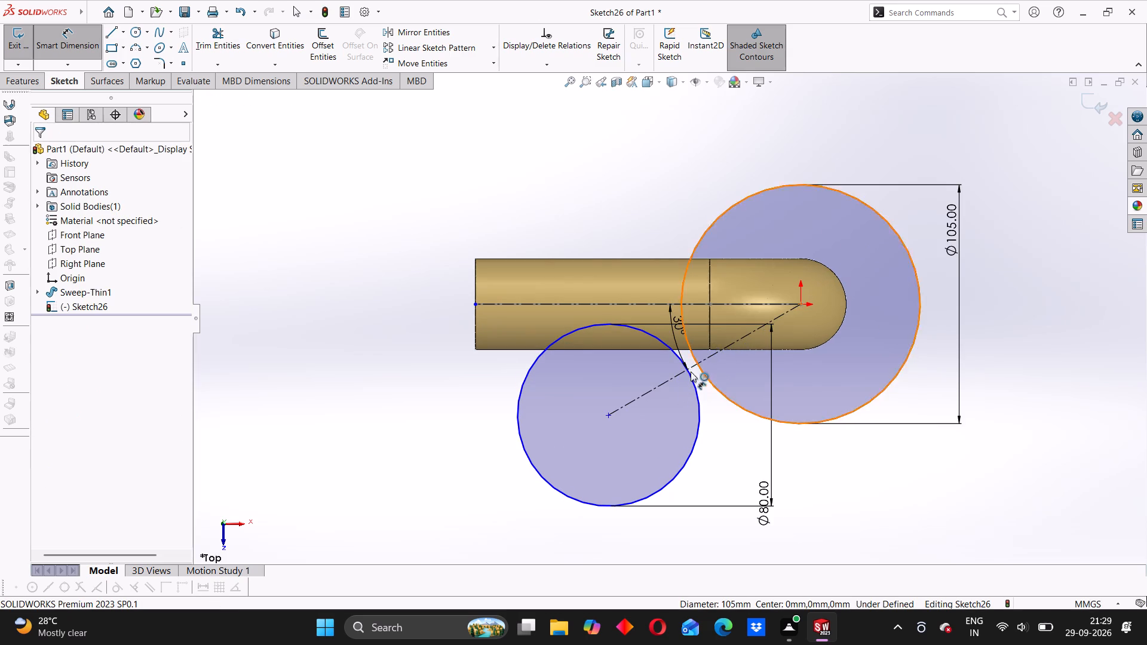
Dimension the slanted centerline between the two circle centres to 91 mm.
scroll(679, 371, "down", 3)
left_click(701, 354)
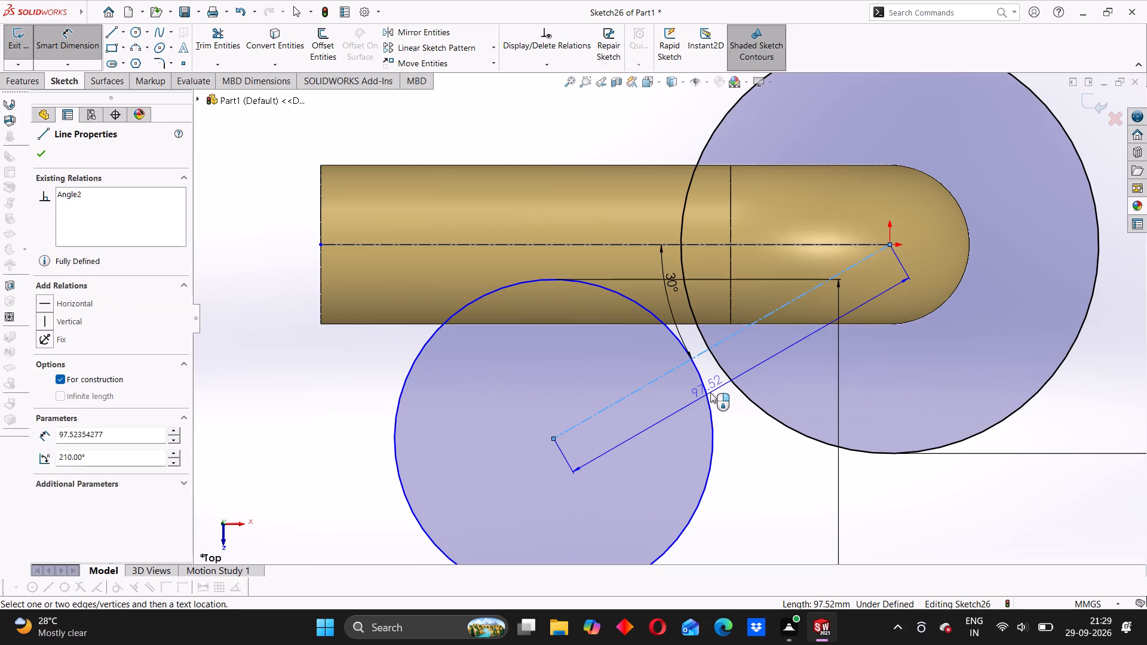
left_click(711, 392)
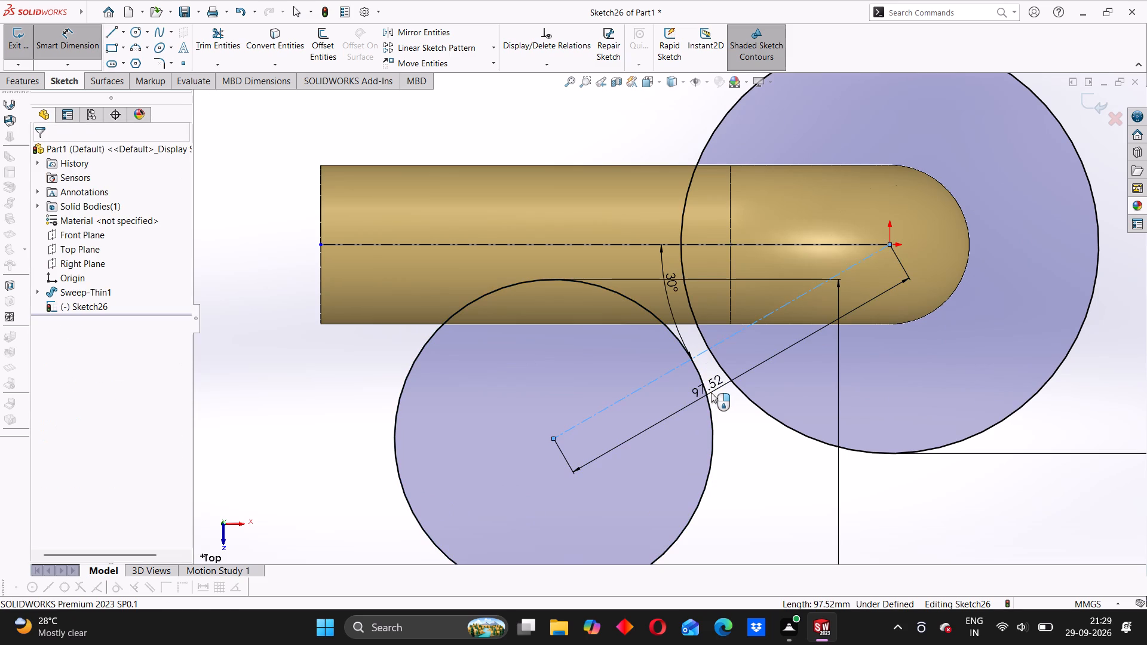
type("91")
key("Return")
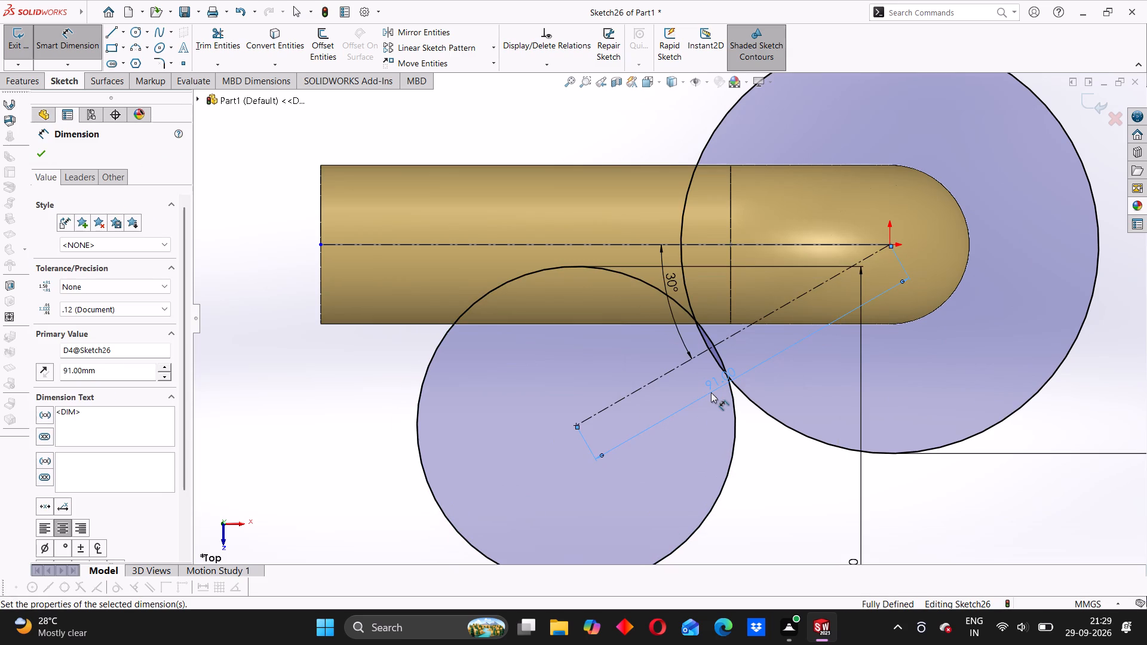
scroll(667, 405, "up", 3)
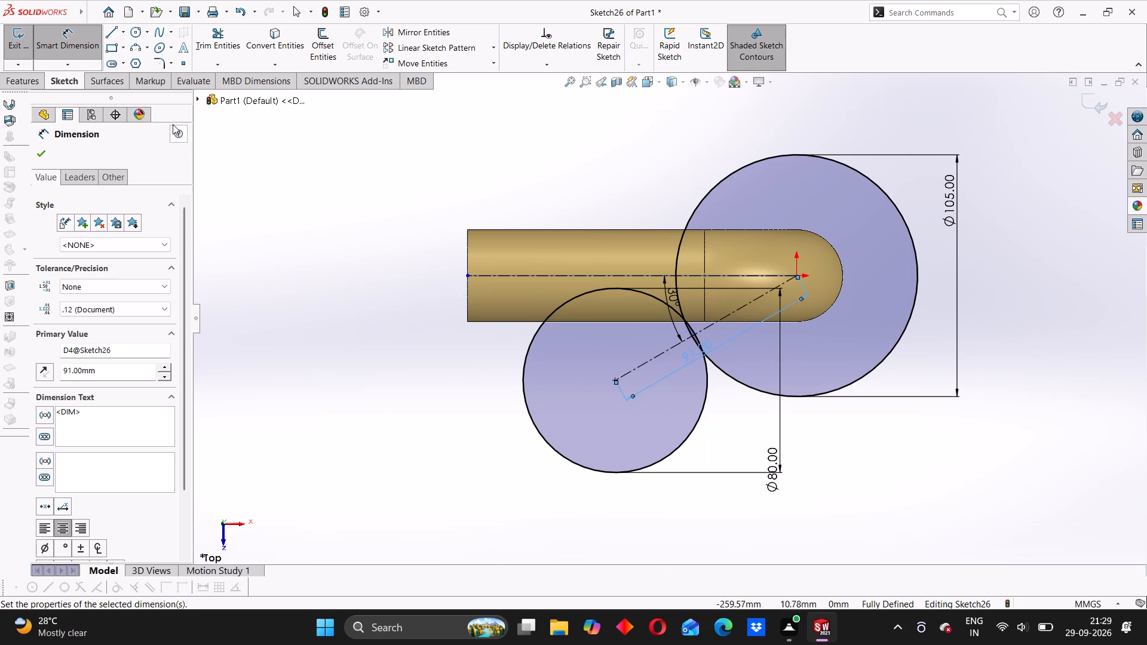
Draw a line about 90 mm long tangent to both circles, joining them on the side away from the pipe.
left_click(203, 35)
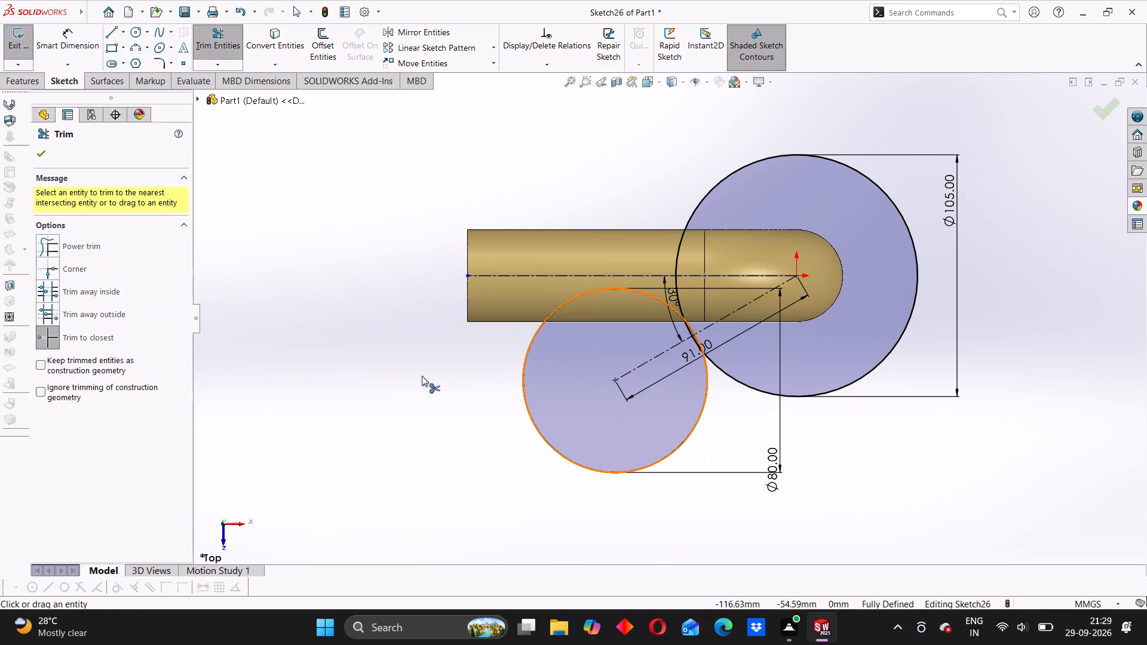
left_click(109, 34)
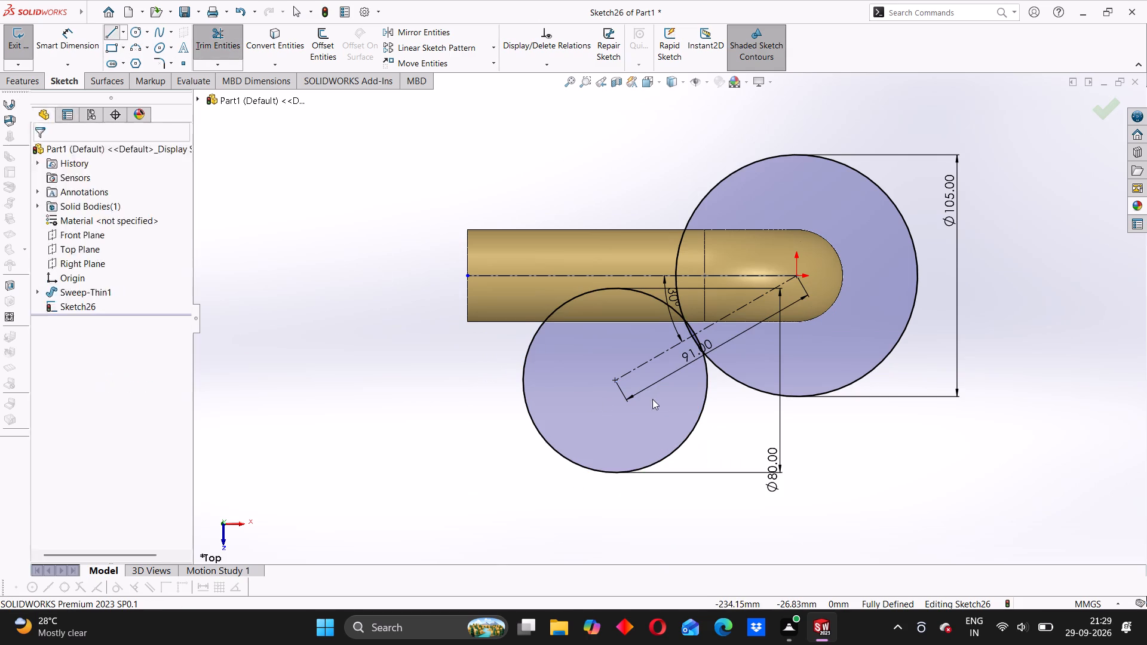
scroll(659, 377, "down", 3)
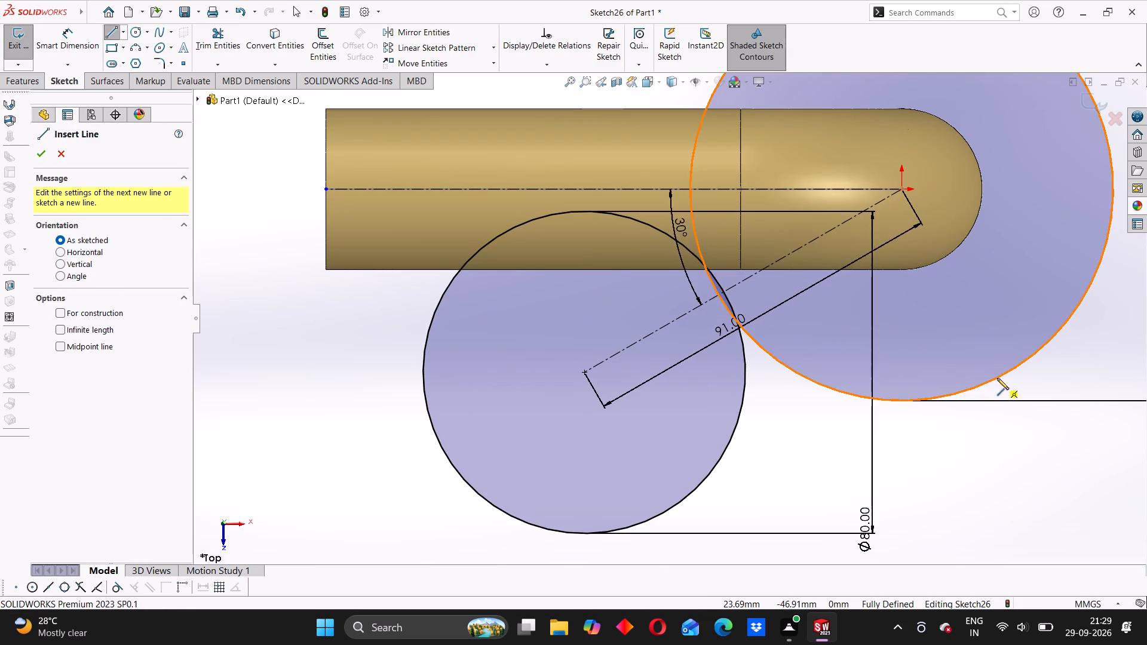
left_click(998, 378)
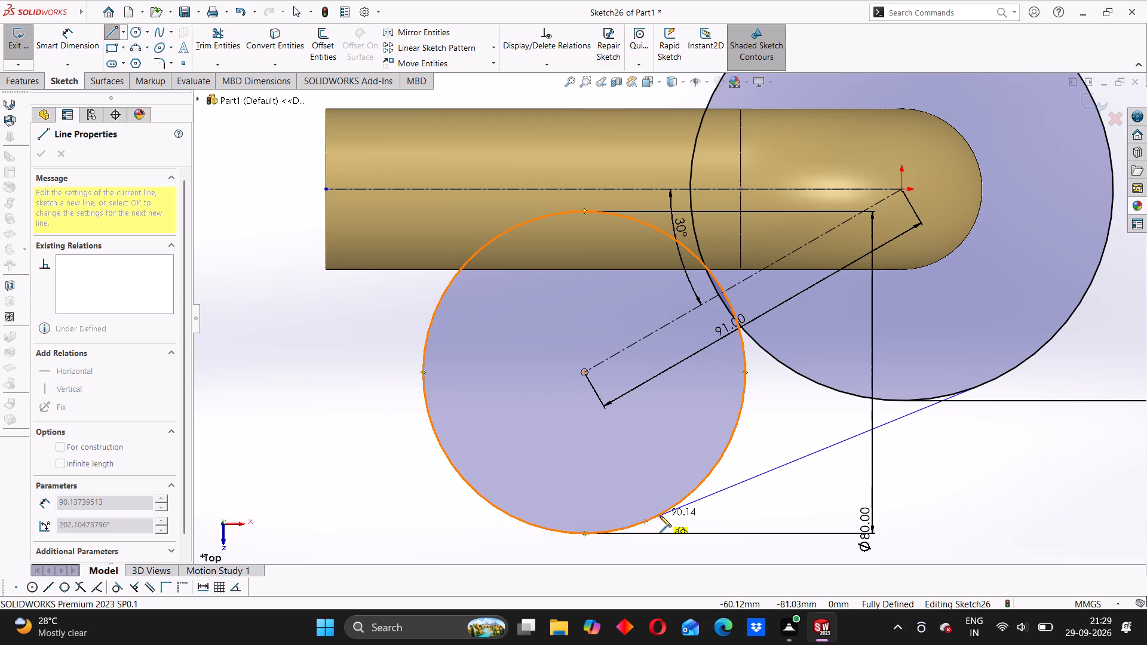
left_click(660, 515)
right_click(783, 417)
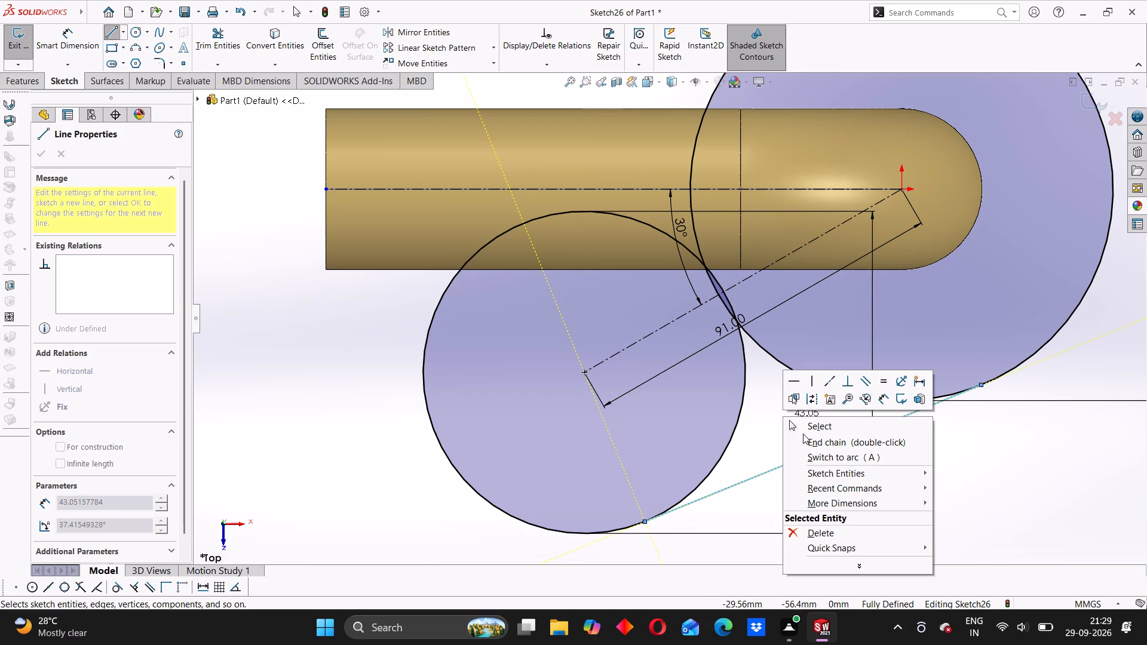
left_click(811, 426)
scroll(676, 540, "down", 3)
scroll(656, 465, "up", 2)
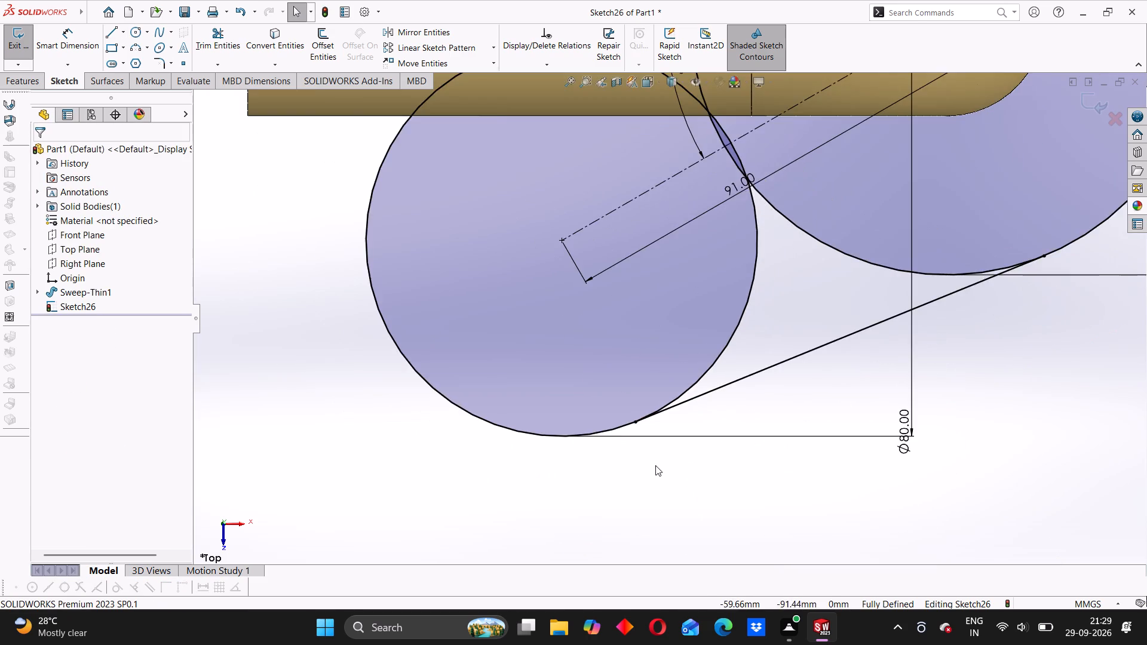
scroll(655, 465, "up", 3)
left_click(755, 336)
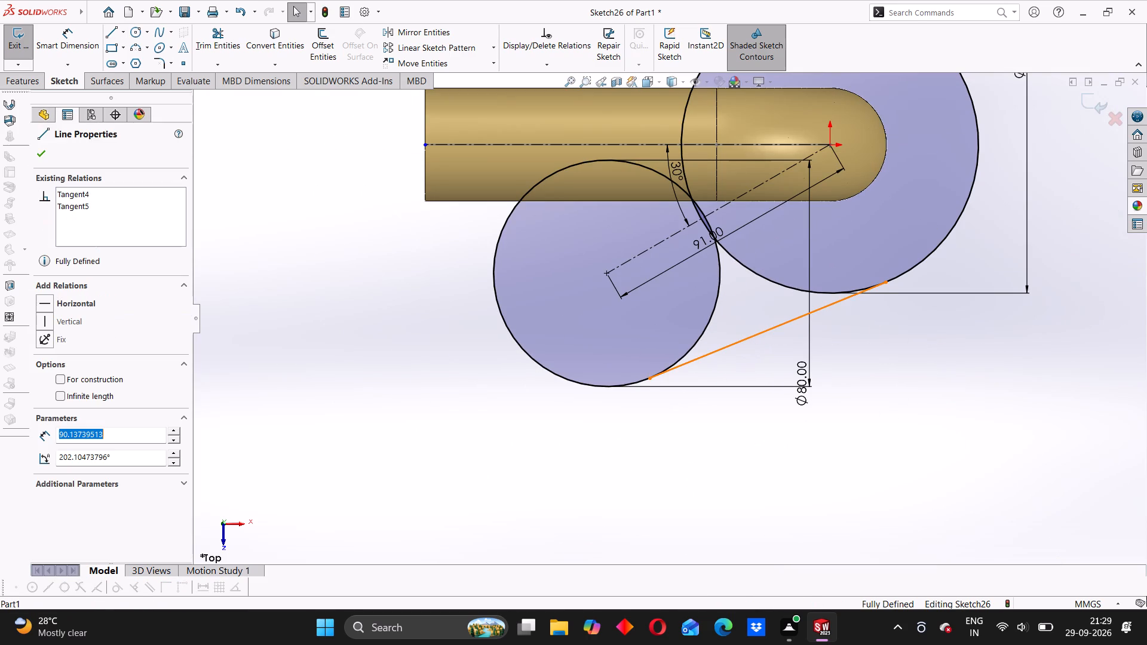
left_click(387, 363)
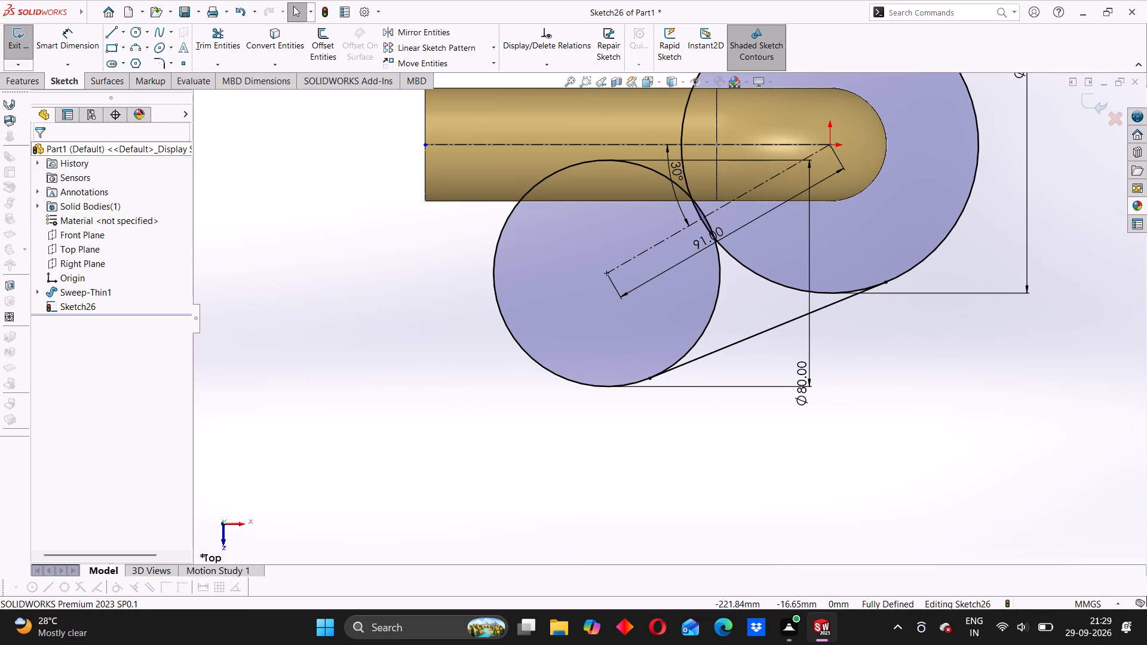
Trim away both circles' inner arcs between the tangent line and the nearest point where the circles cross.
left_click(217, 46)
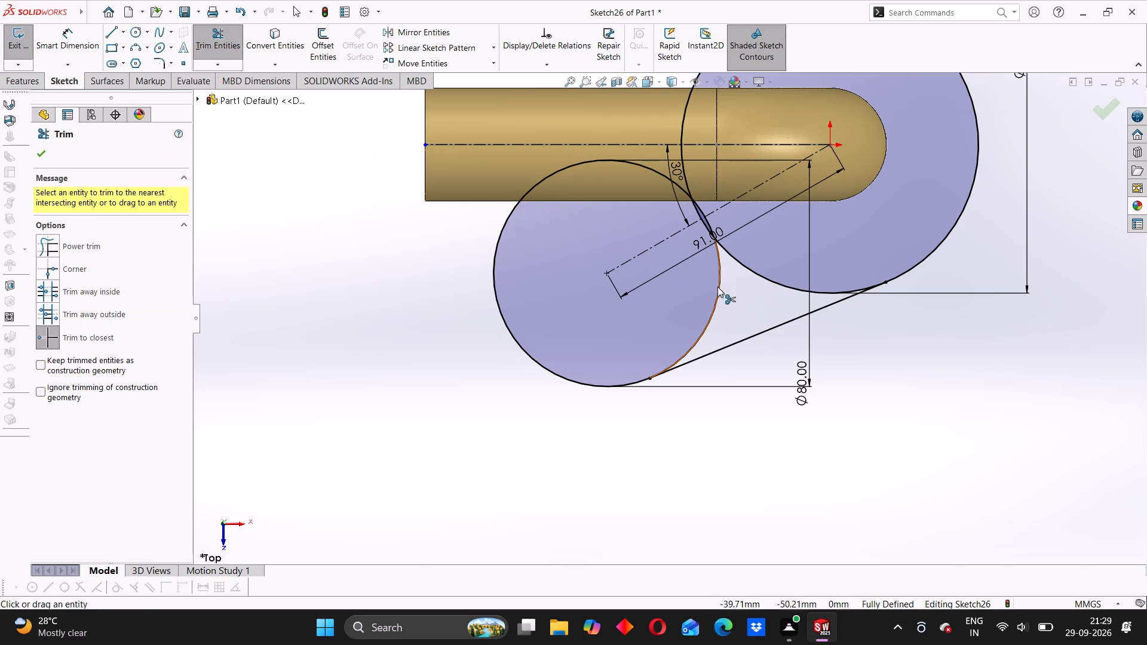
left_click(717, 287)
left_click(760, 274)
scroll(716, 268, "up", 4)
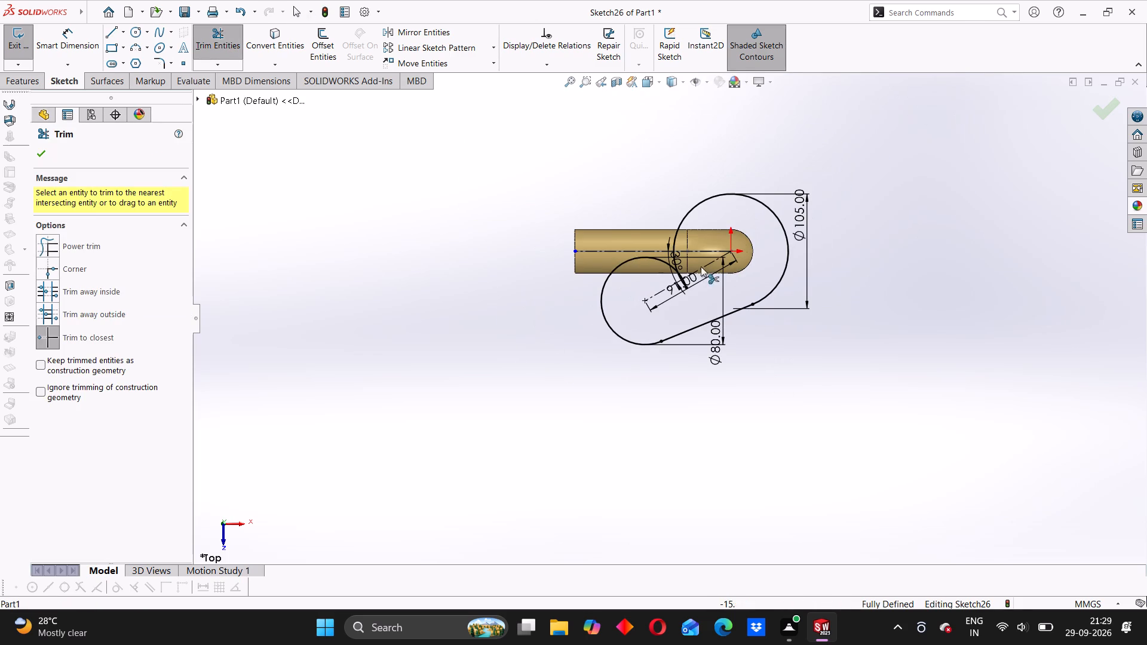
Try to add an 8 mm sketch fillet at the pointed tip where the two trimmed arcs end.
left_click(165, 63)
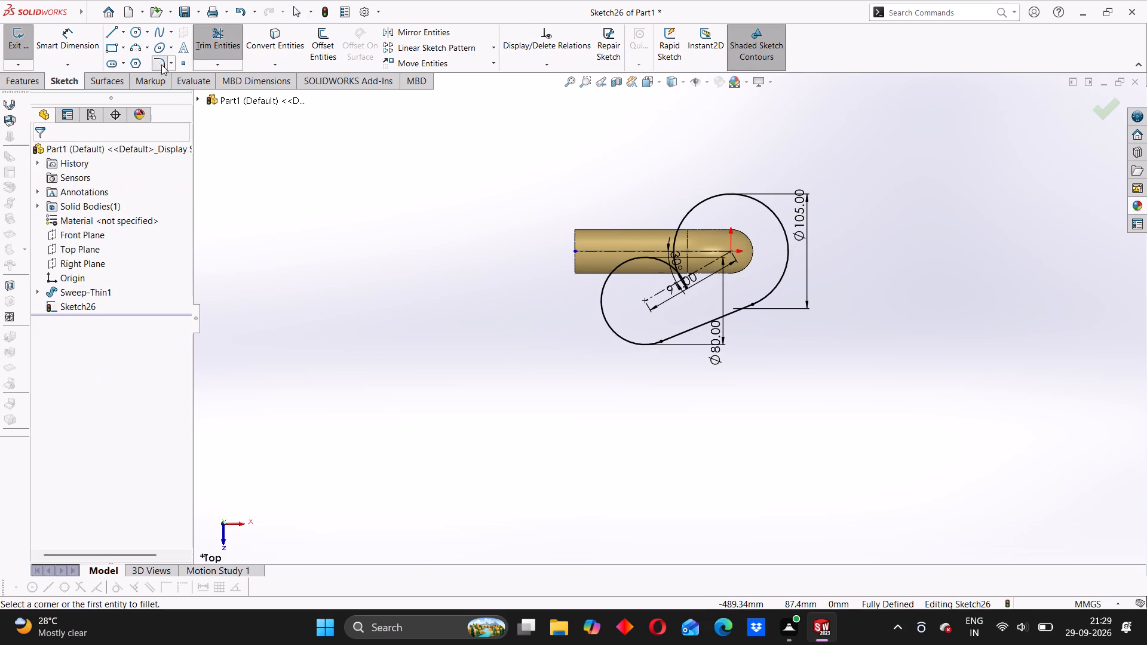
key("8")
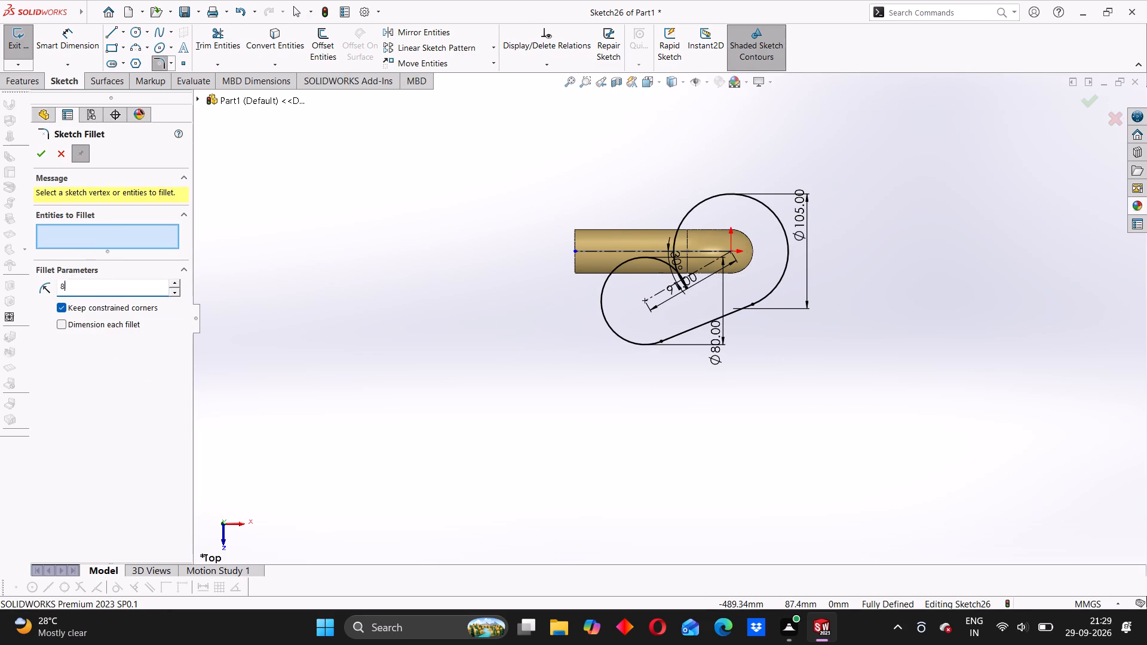
key("Return")
scroll(648, 254, "down", 7)
scroll(714, 315, "down", 4)
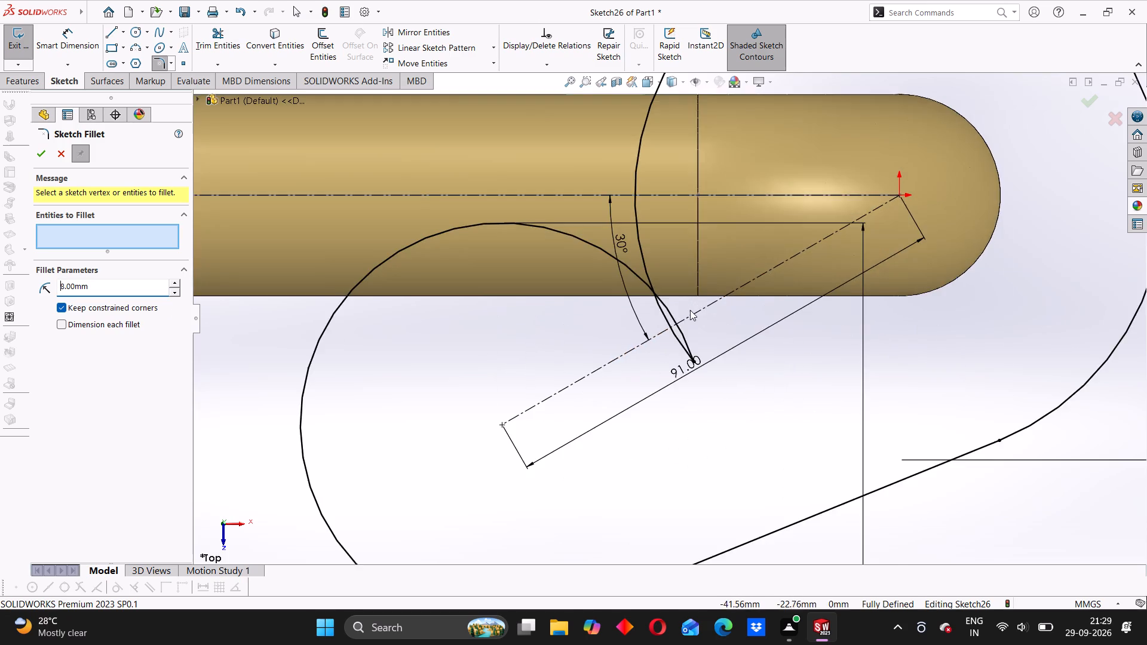
scroll(689, 310, "down", 4)
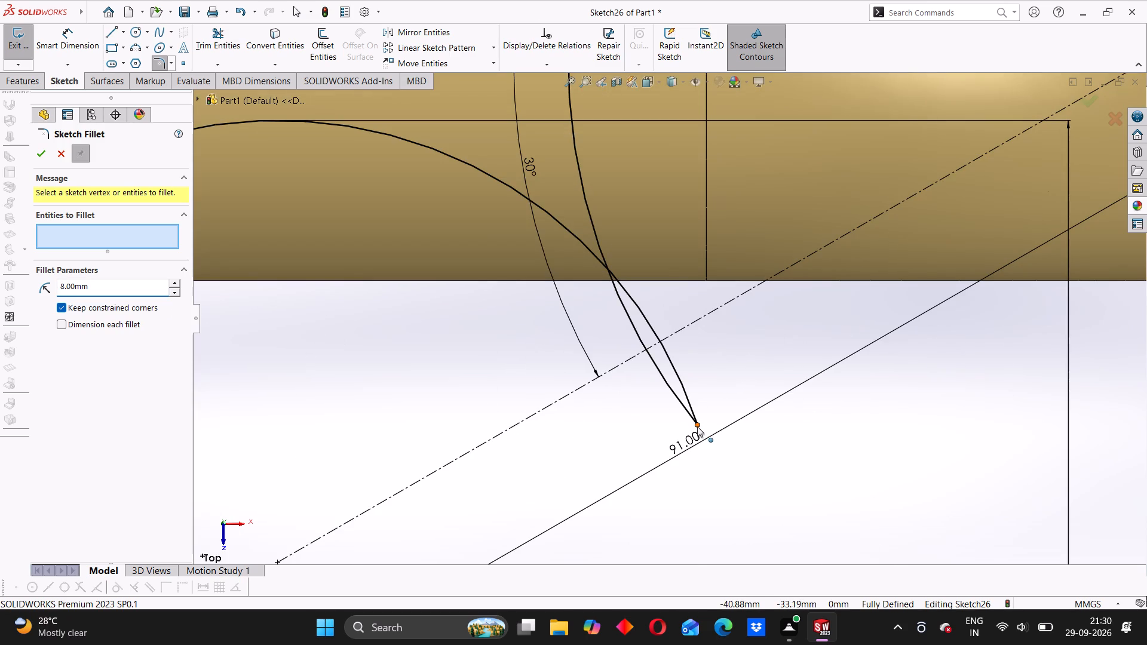
left_click(697, 426)
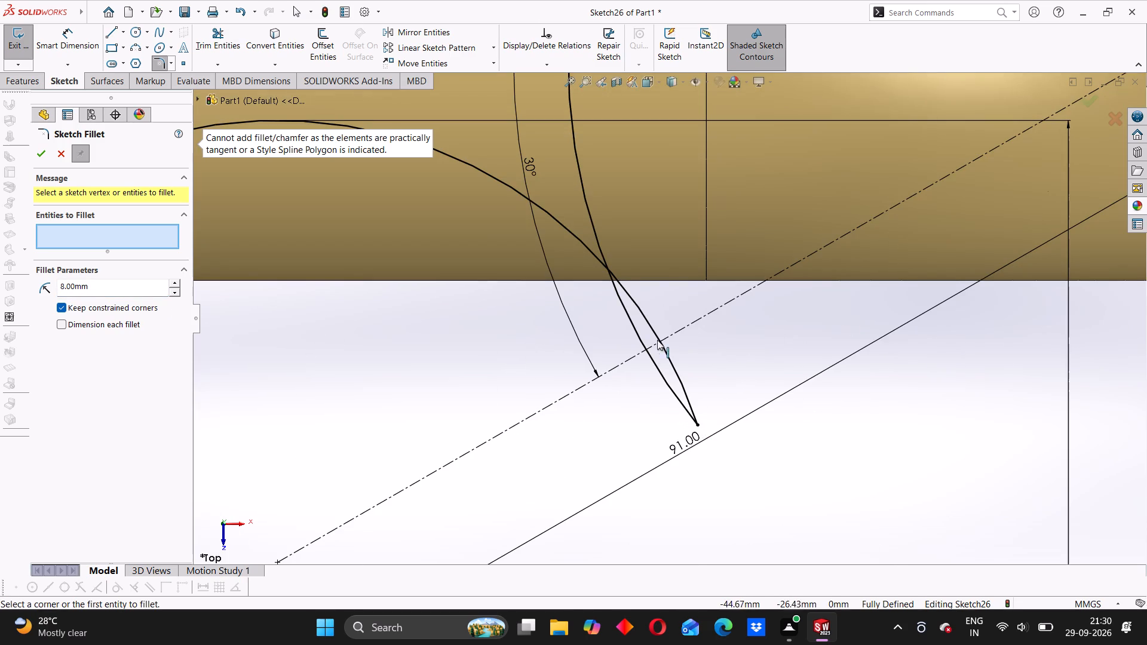
Trim the leftover overlapping arc pieces around the slanted centerline, leaving a single corner where the two large arcs meet.
left_click(220, 36)
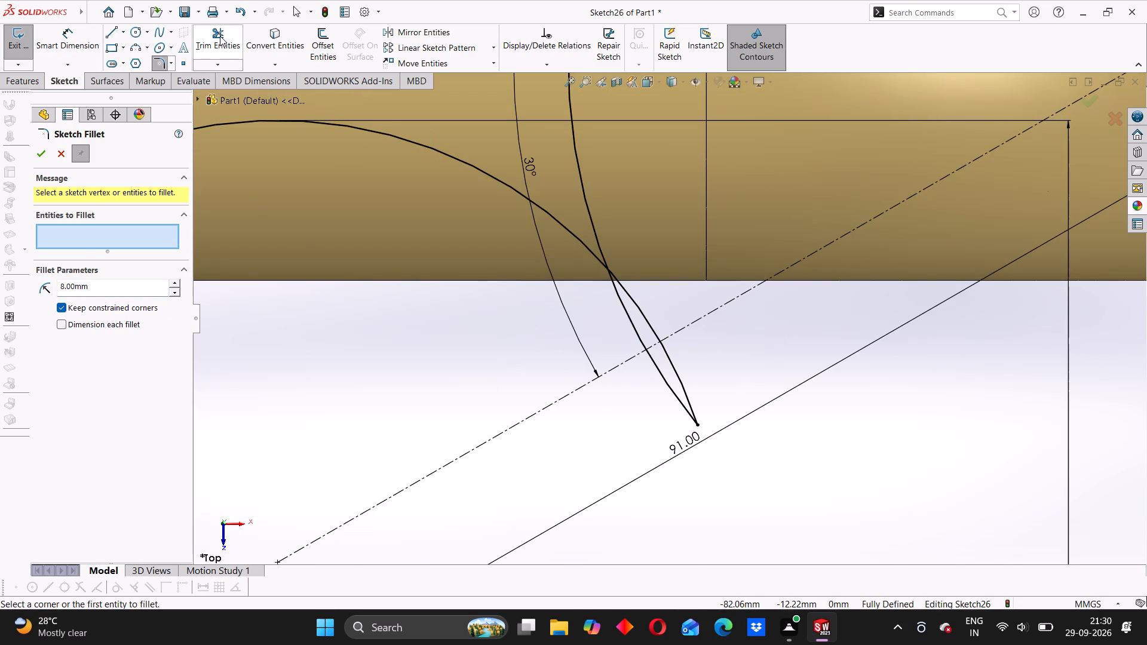
left_click(626, 311)
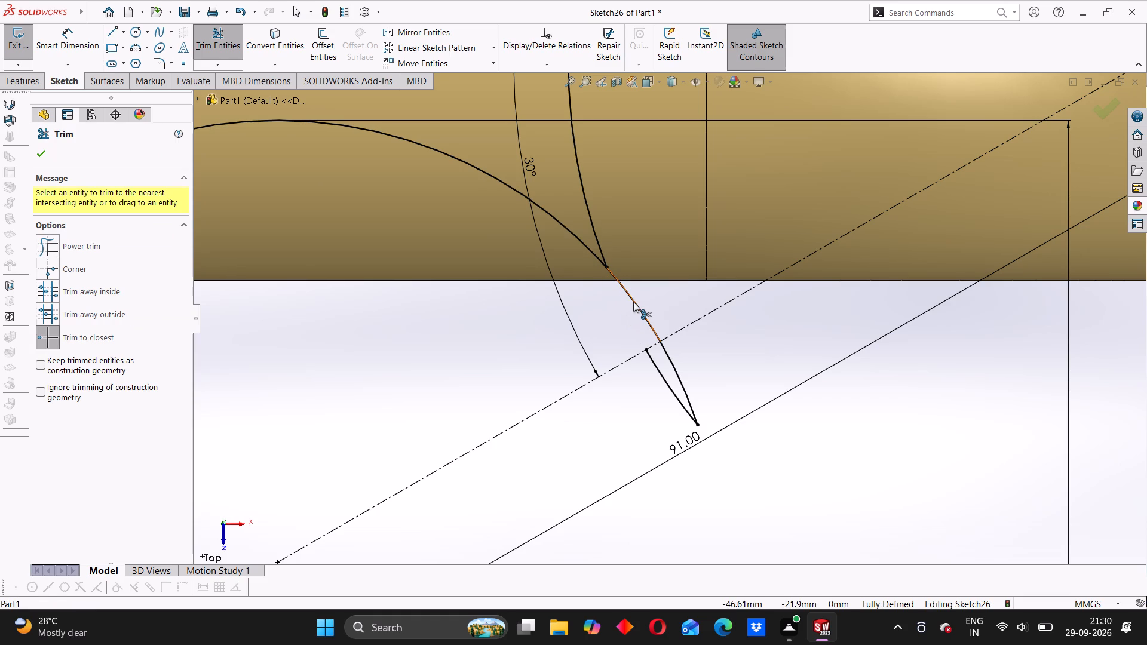
left_click(633, 301)
left_click(659, 373)
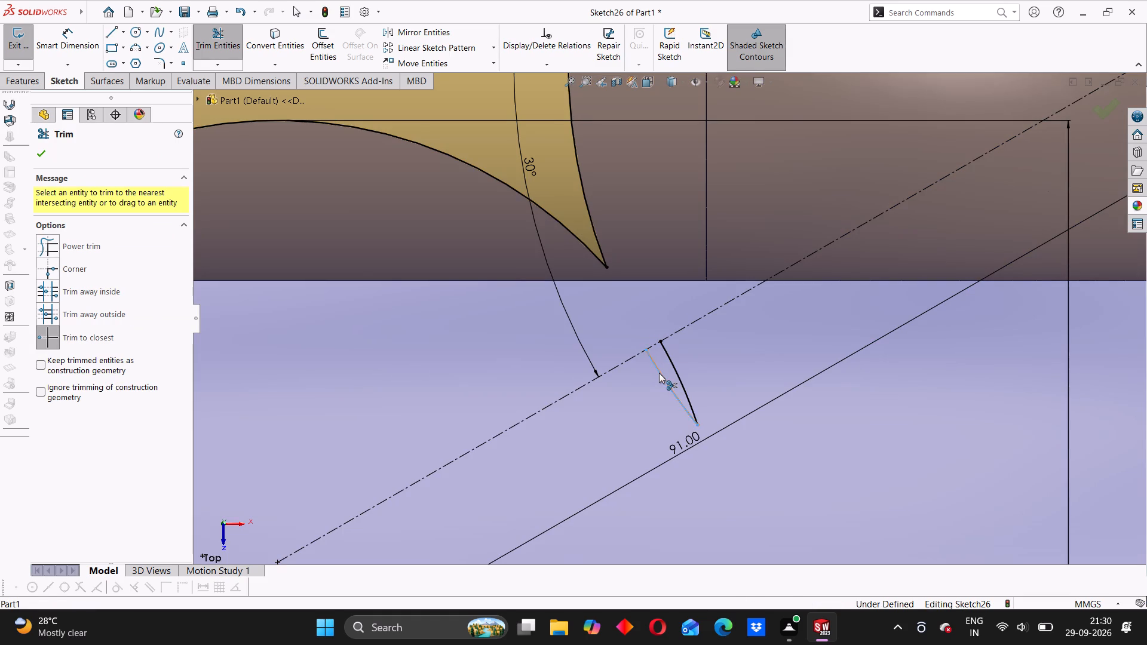
left_click(671, 365)
scroll(468, 235, "up", 7)
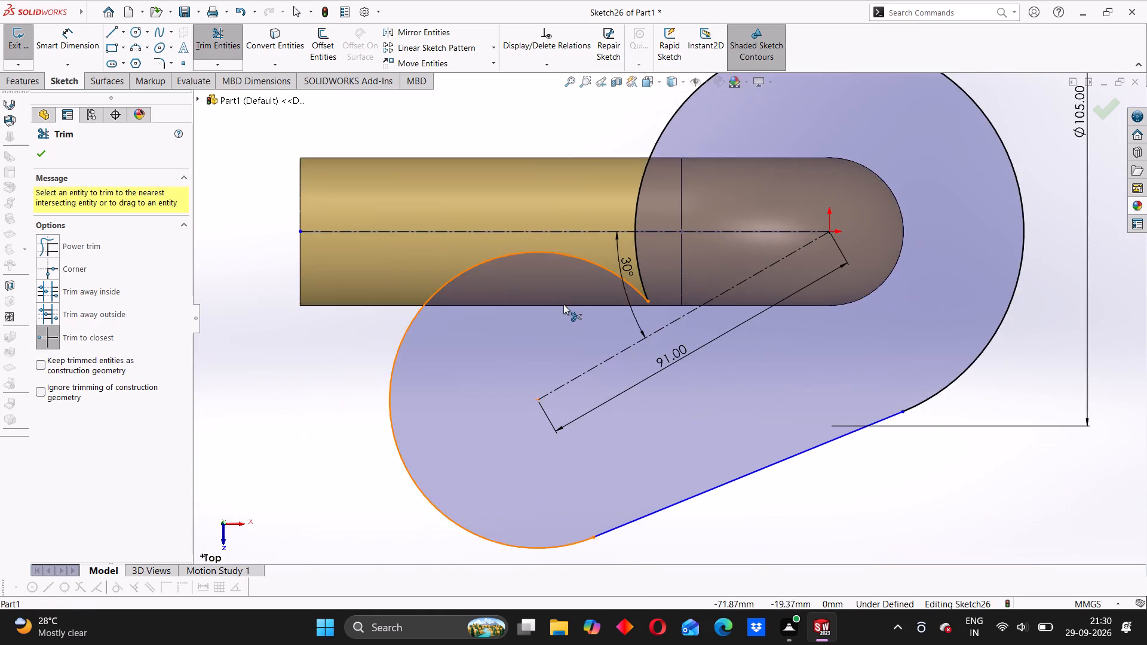
scroll(563, 304, "up", 2)
scroll(531, 288, "down", 1)
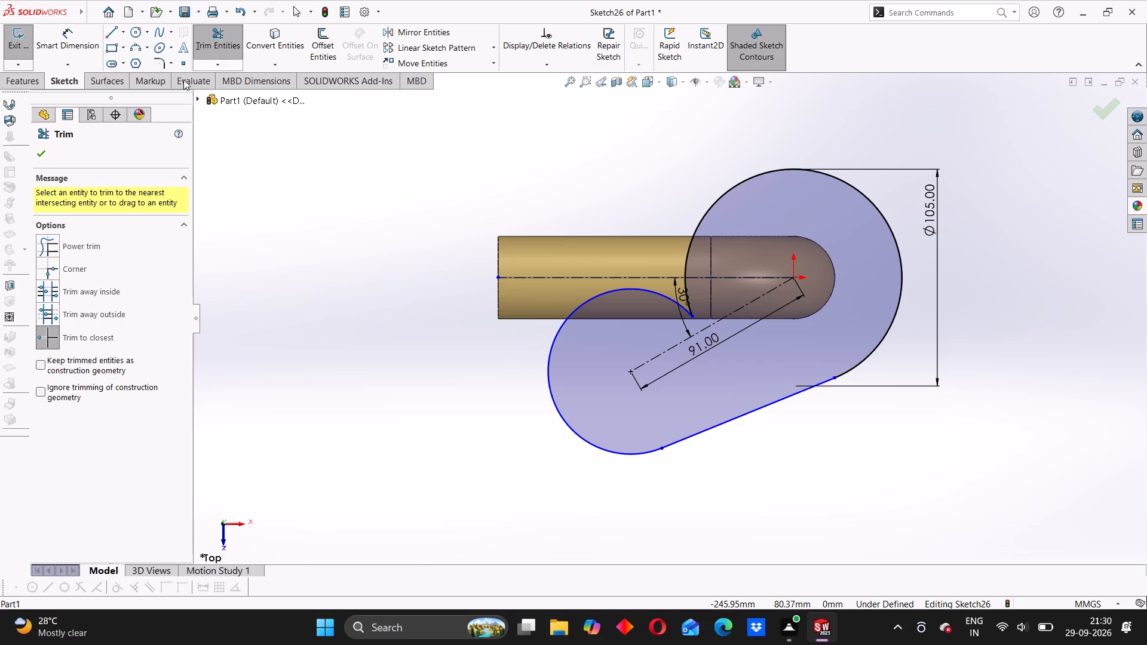
Apply an 8 mm sketch fillet to the corner where the two large arcs meet over the pipe.
left_click(88, 39)
left_click(159, 60)
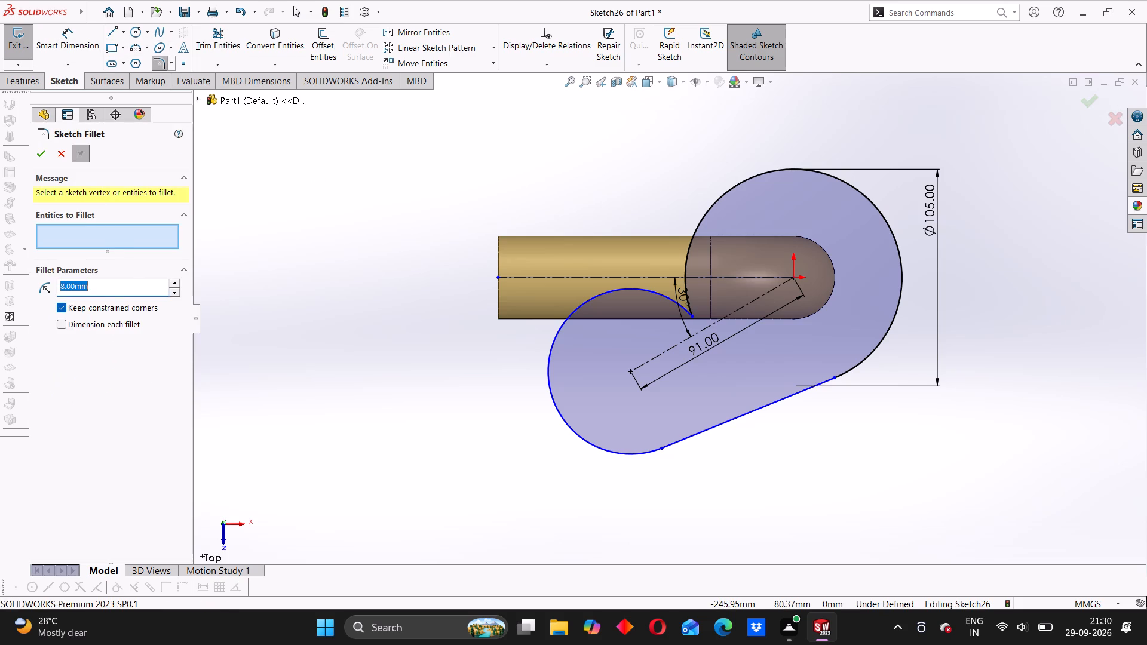
scroll(708, 315, "down", 4)
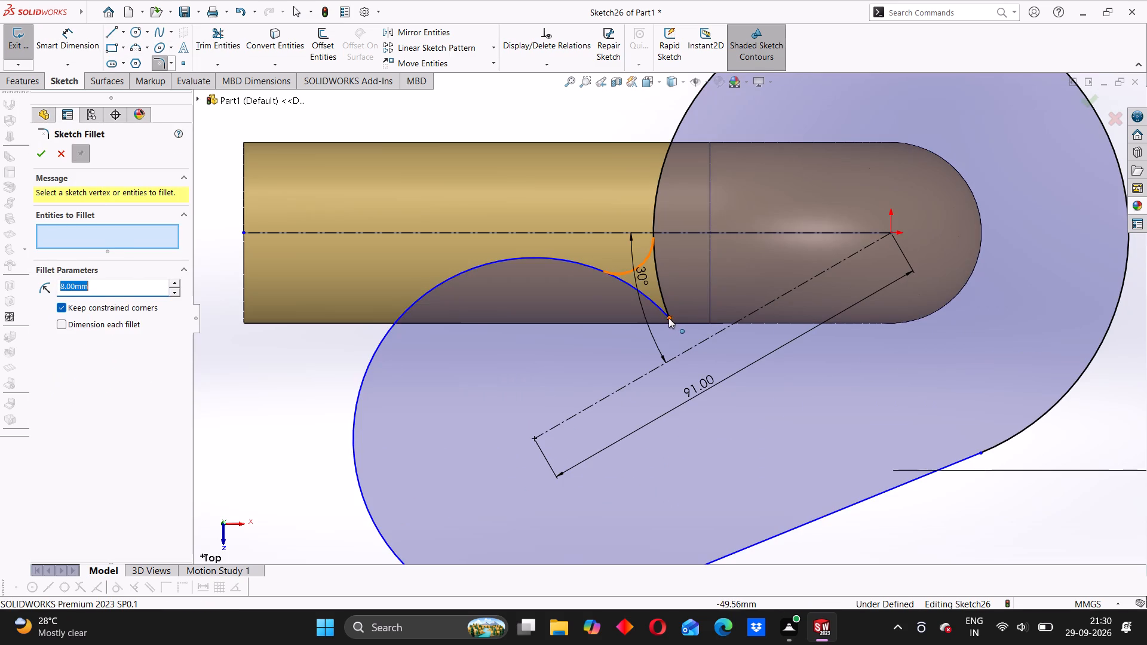
left_click(669, 318)
left_click(36, 152)
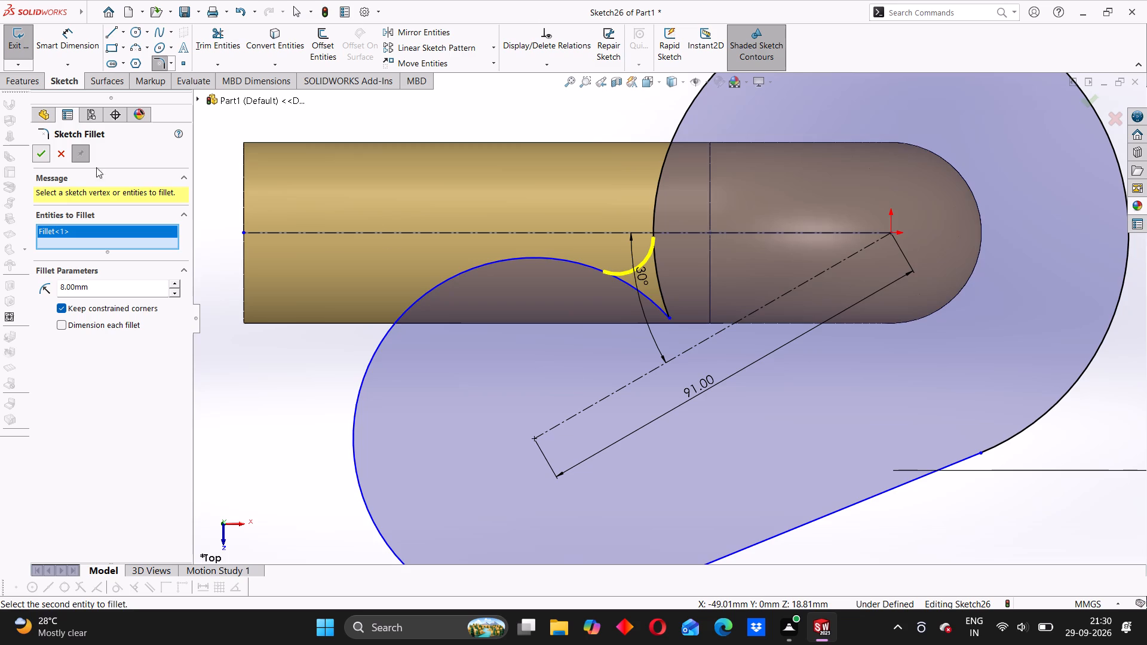
scroll(666, 280, "up", 3)
scroll(646, 342, "down", 2)
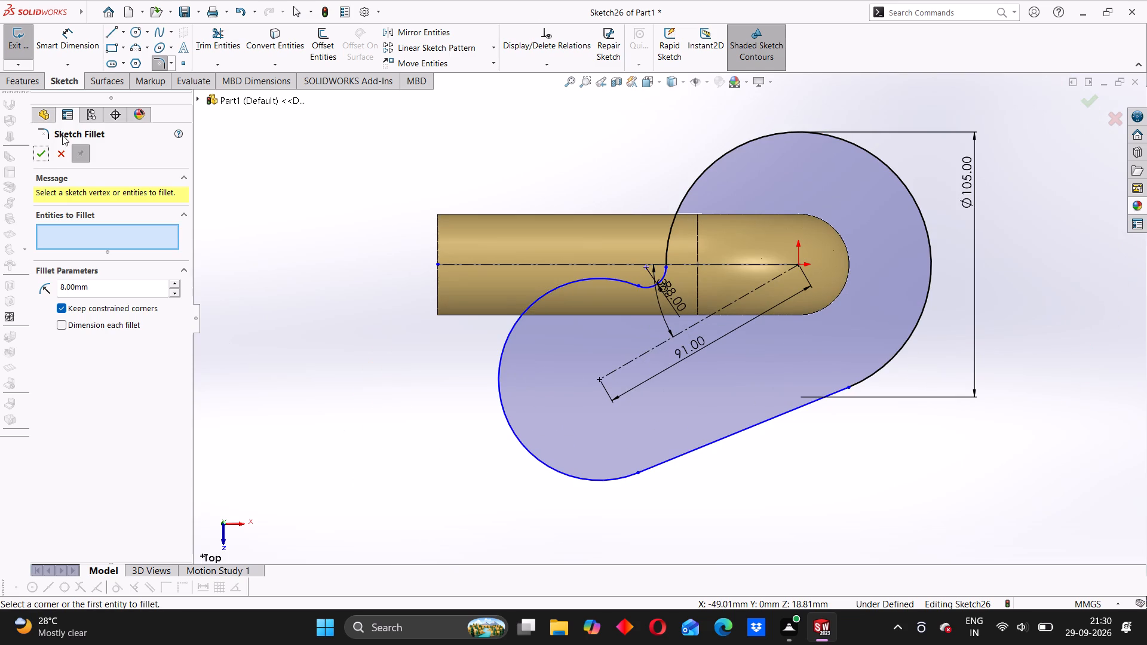
left_click(42, 155)
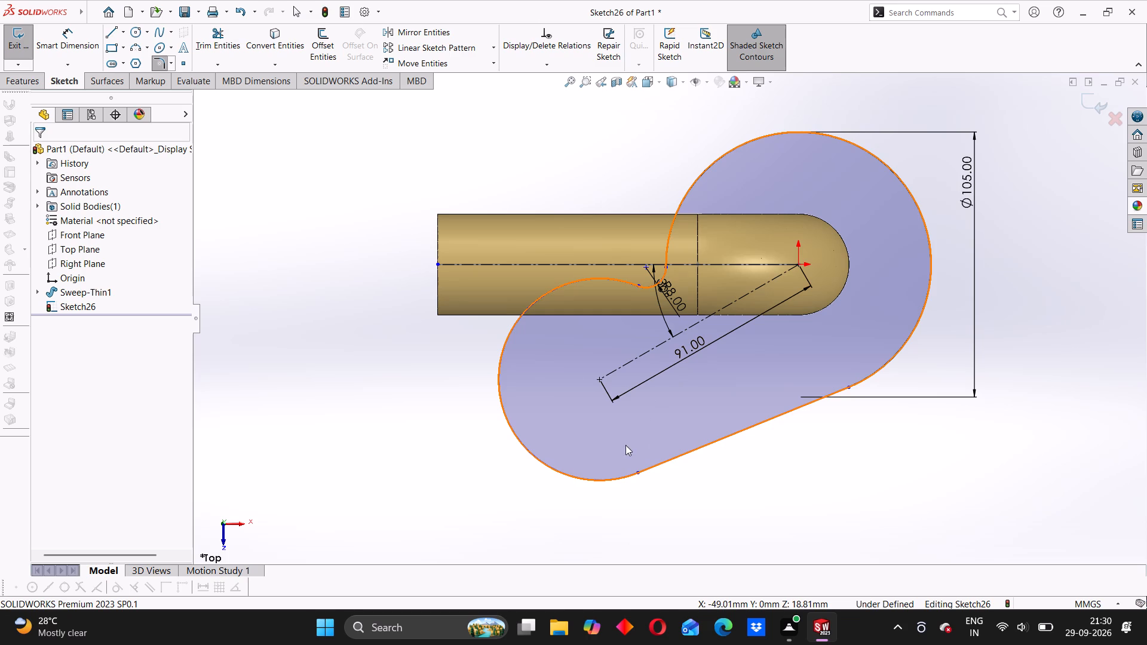
scroll(701, 361, "down", 2)
scroll(683, 388, "up", 2)
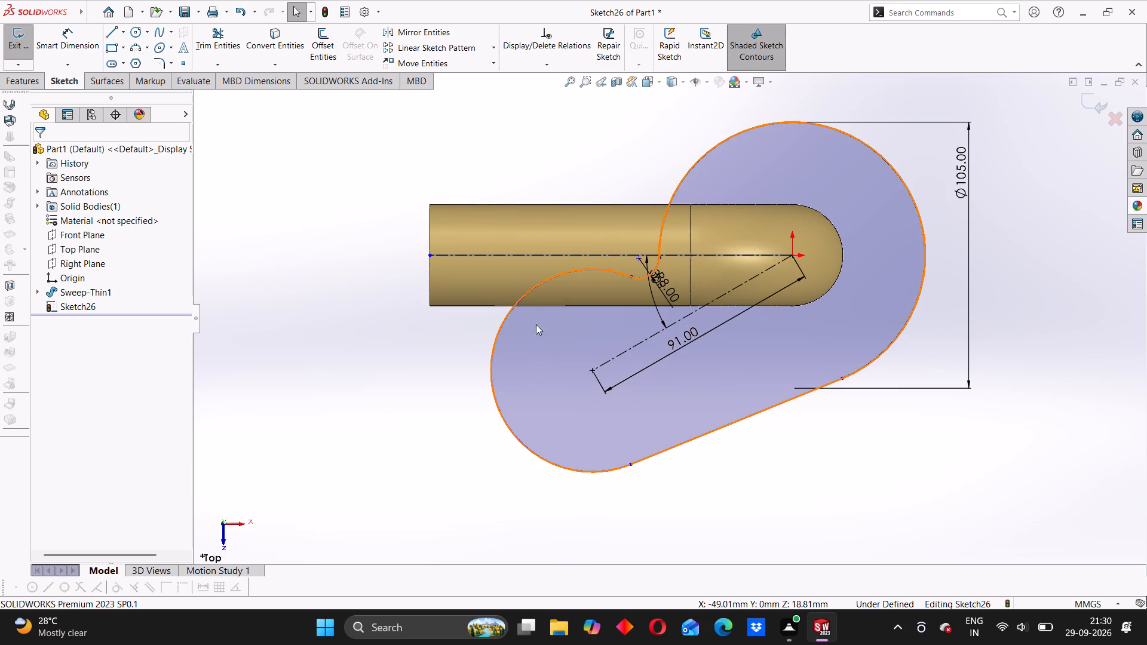
Dimension the radius of the smaller body arc beside the pipe.
left_click(77, 32)
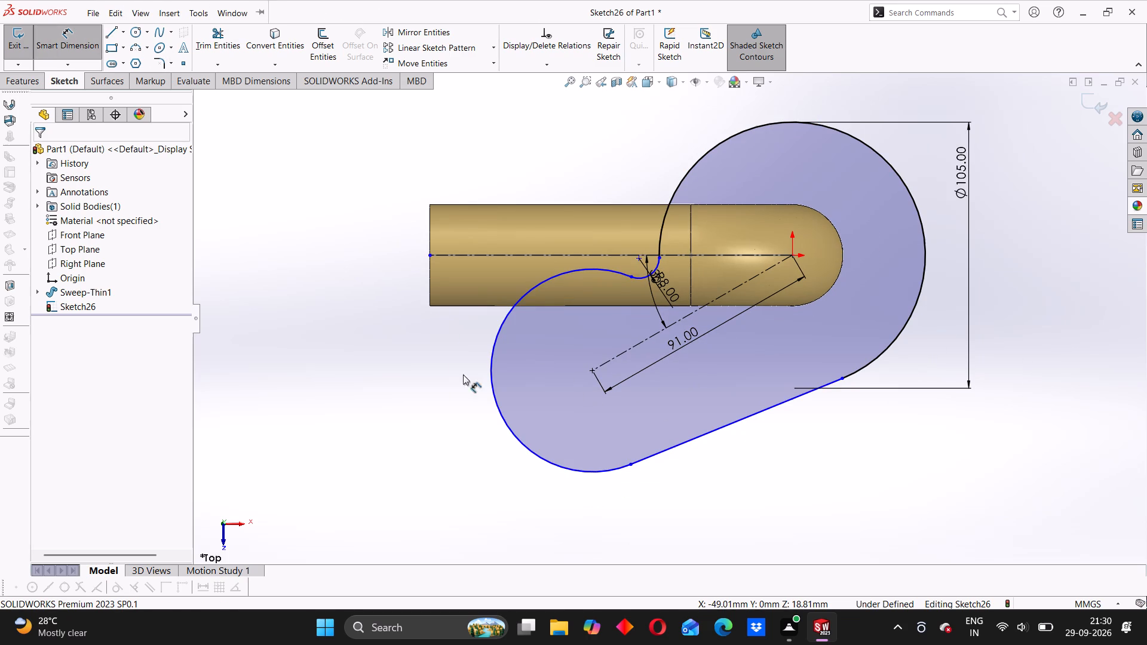
left_click(489, 363)
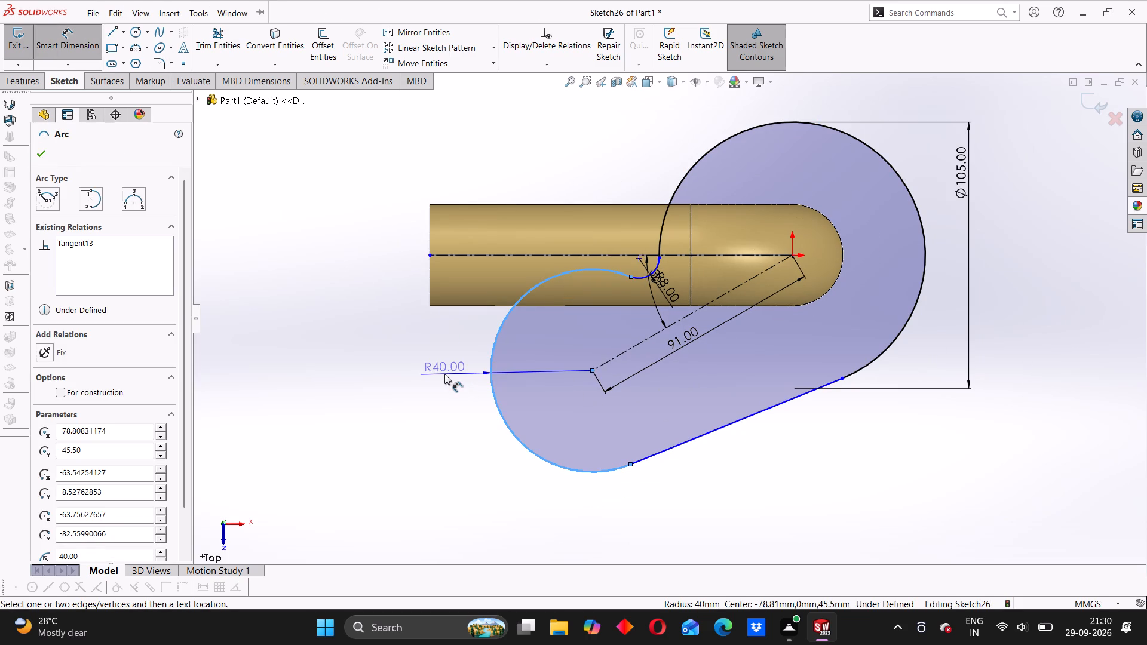
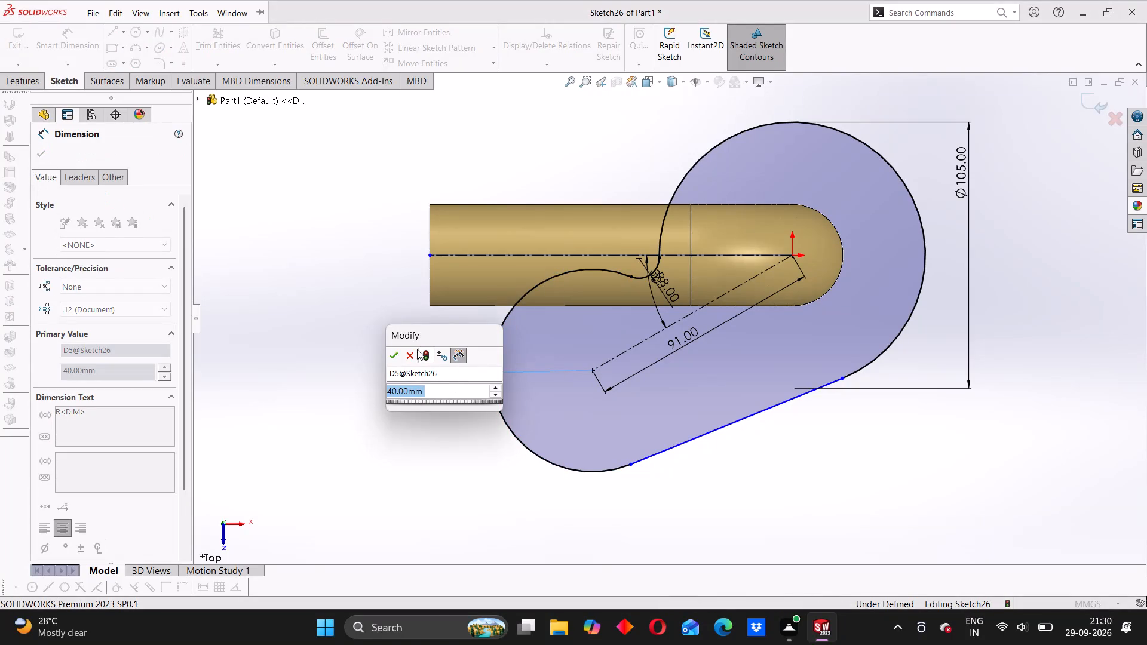
Accept the smaller arc's 40 mm radius dimension and dimension the length of the slanted straight edge joining the two body arcs.
left_click(398, 352)
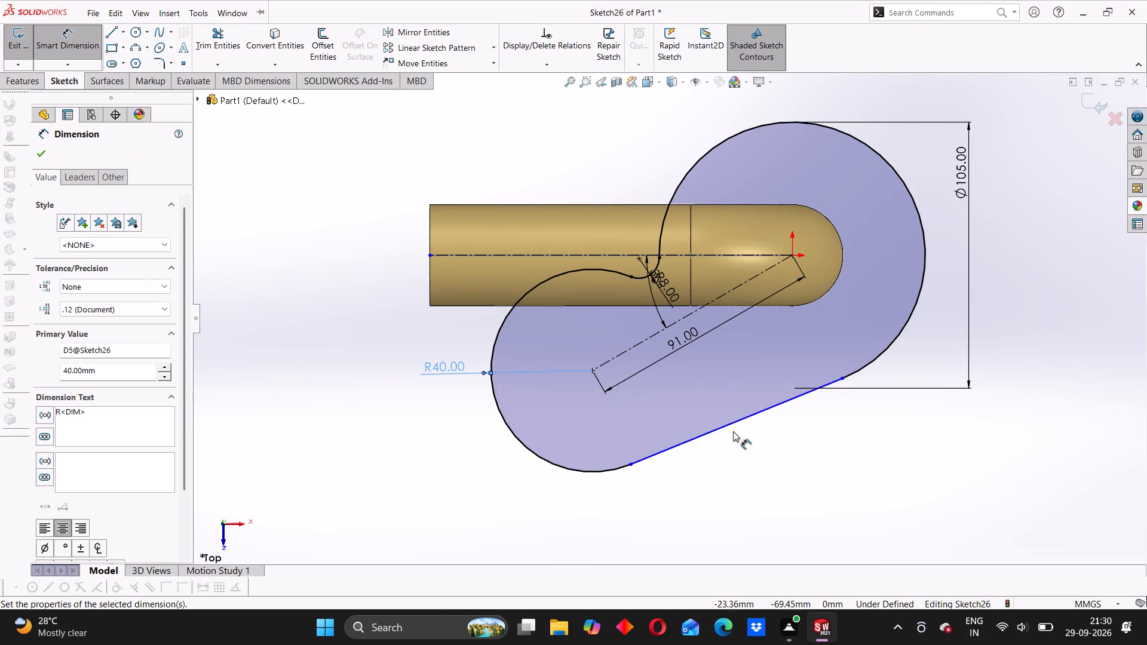
left_click(720, 429)
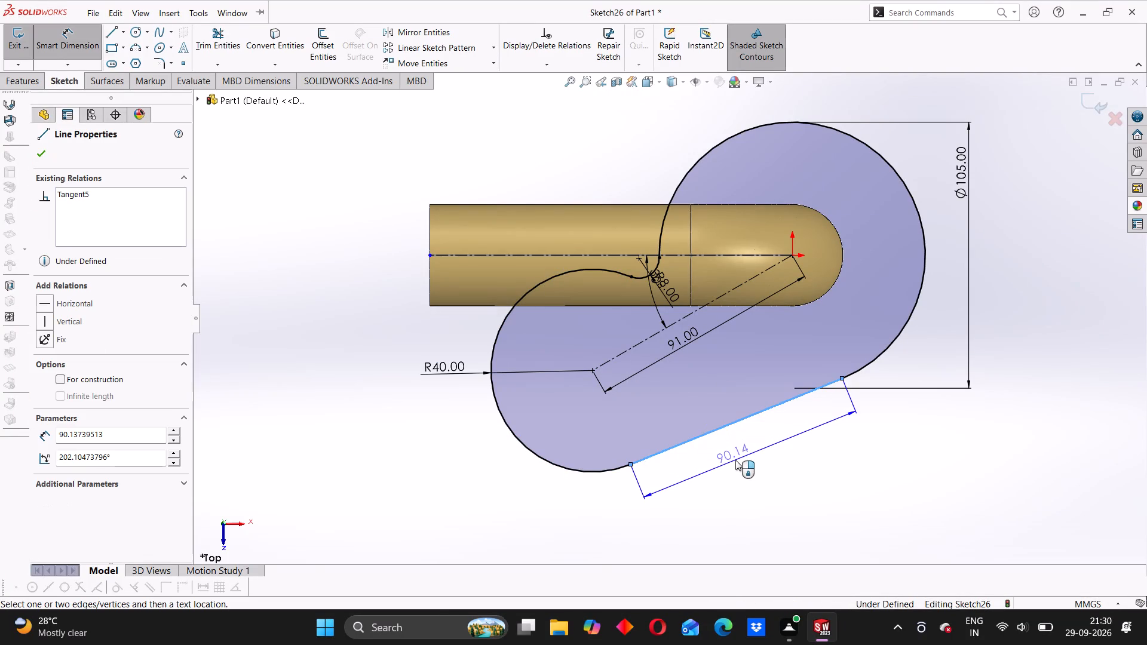
left_click(735, 460)
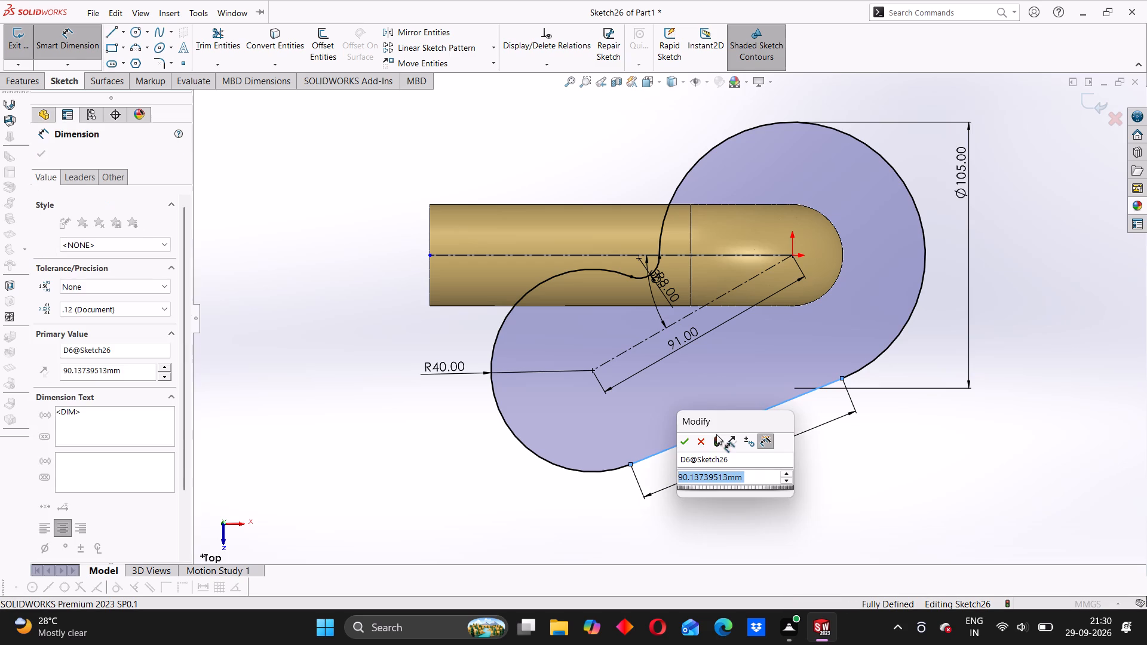
left_click(680, 444)
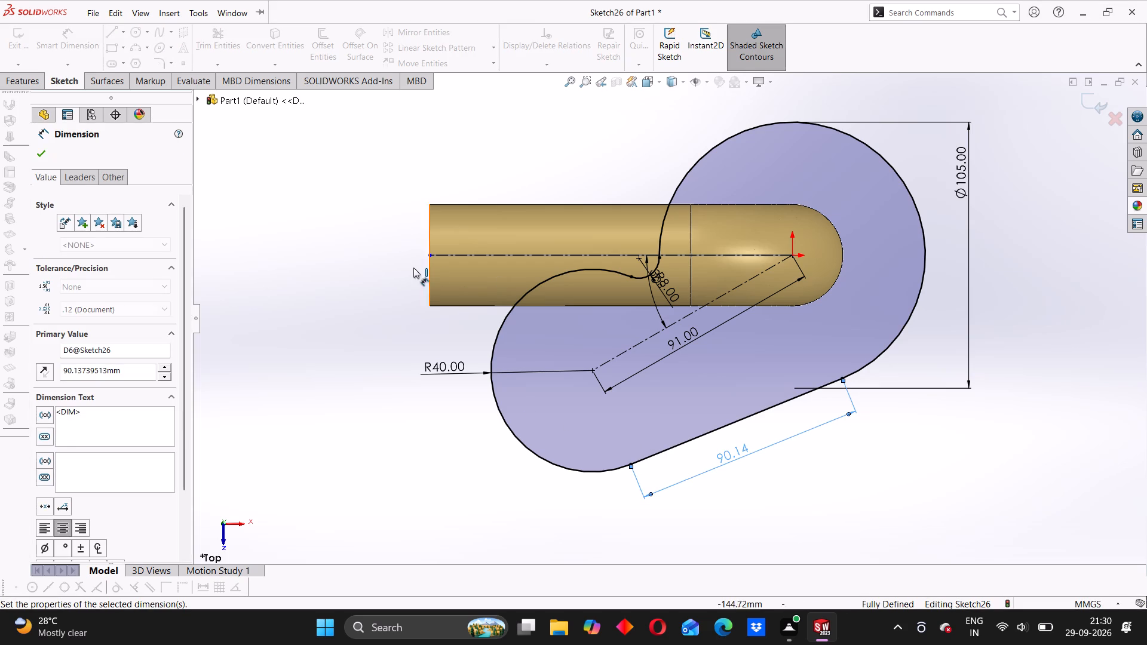
left_click(288, 283)
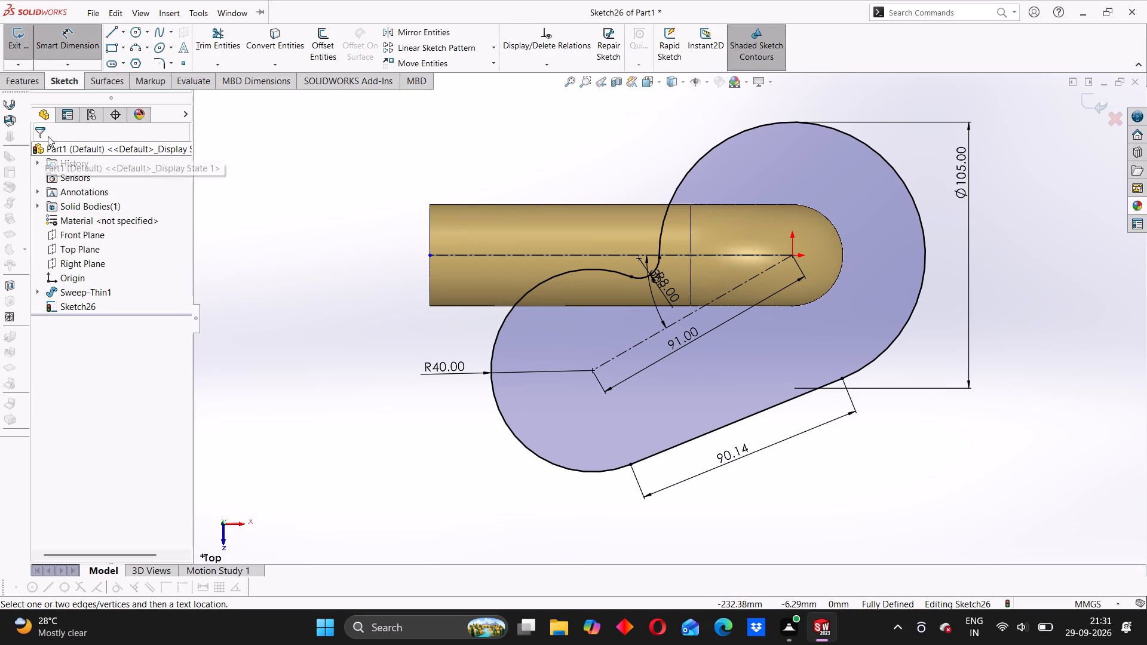
Extrude the closed body profile 10 mm blind from the sketch plane, merged with the bent pipe.
left_click(18, 82)
left_click(31, 47)
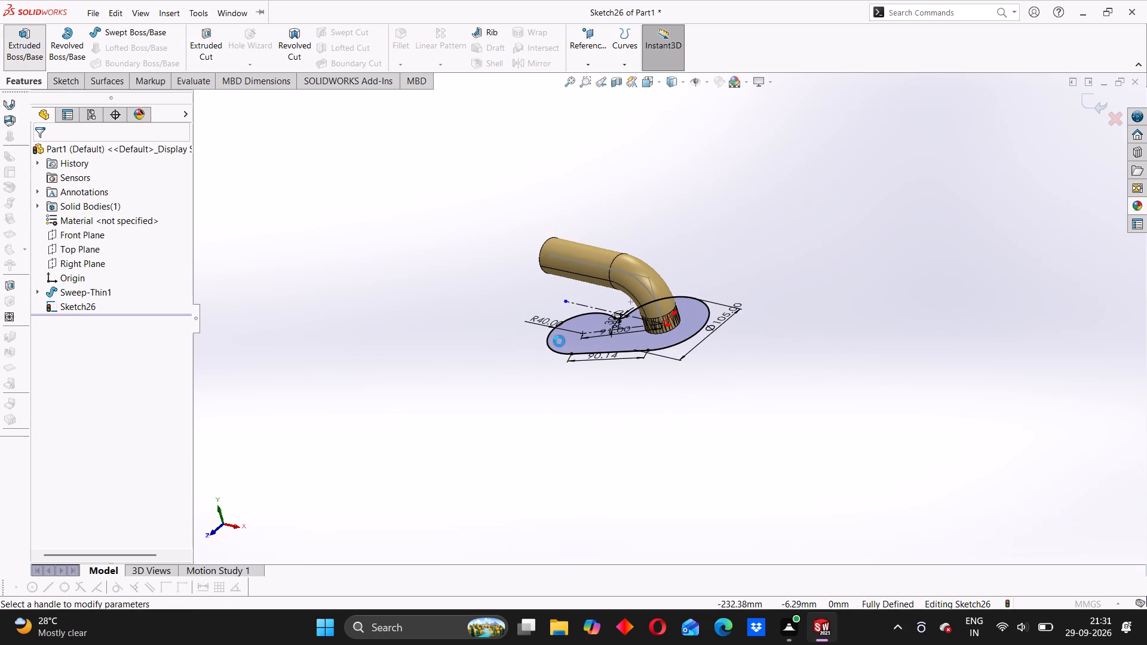
middle_click_drag(559, 341, 578, 404)
middle_click_drag(523, 382, 581, 315)
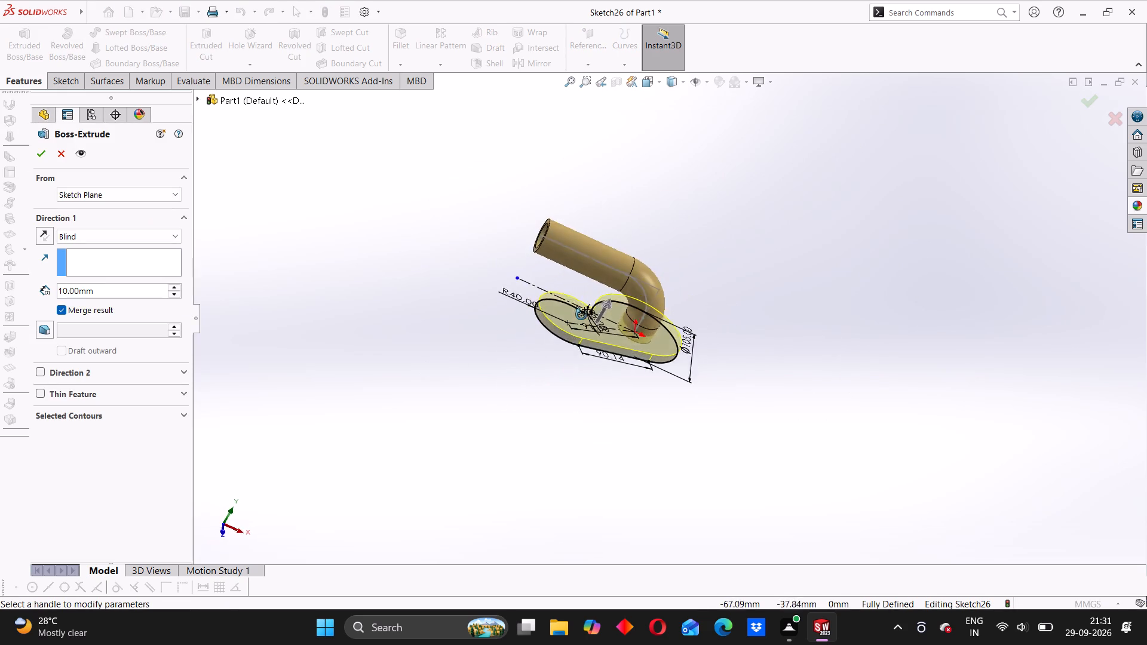
middle_click_drag(581, 315, 602, 289)
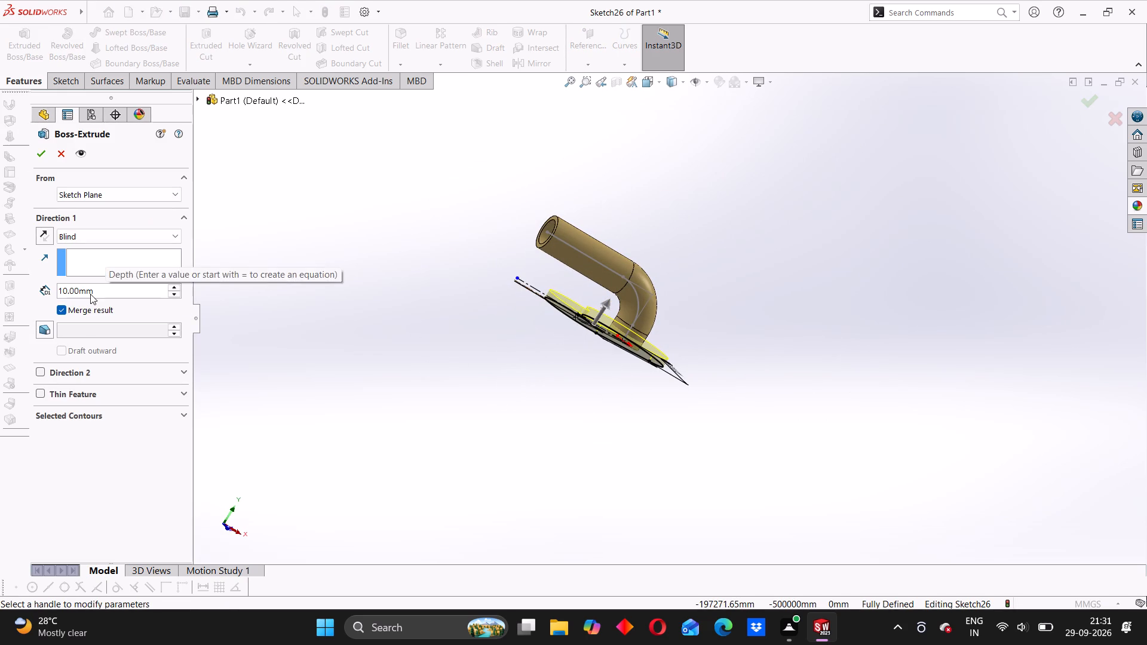
left_click(43, 156)
Show the body profile sketch and create a reference plane parallel to the pipe's open end face through the smaller arc's centre point.
middle_click_drag(528, 344, 557, 387)
scroll(575, 192, "down", 2)
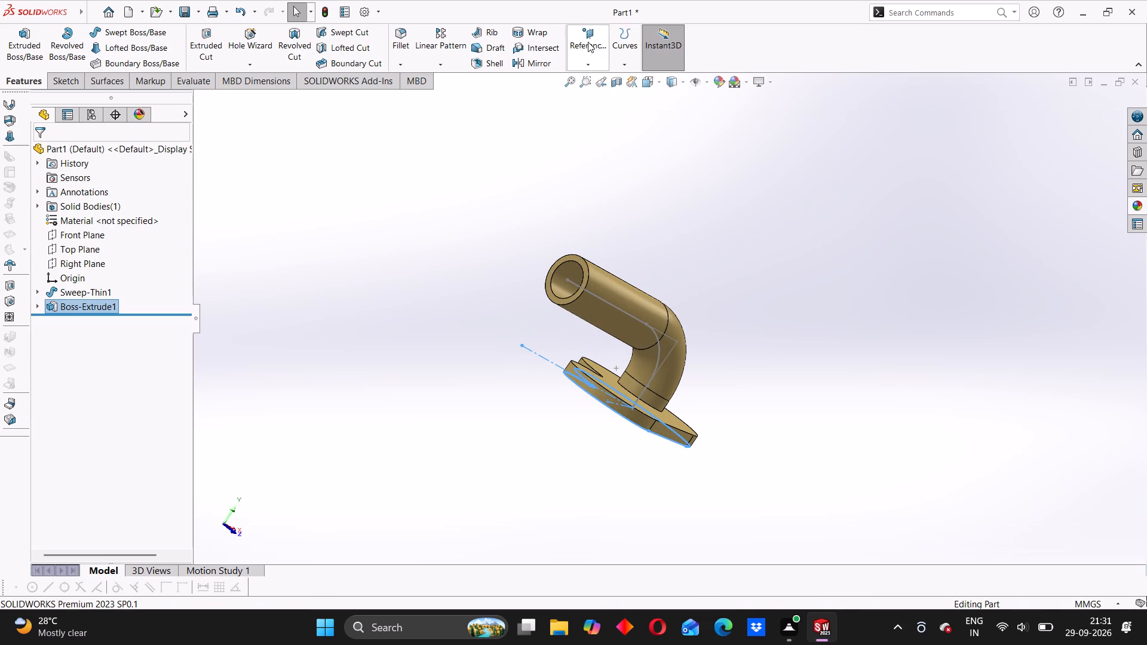
left_click(588, 42)
left_click(608, 84)
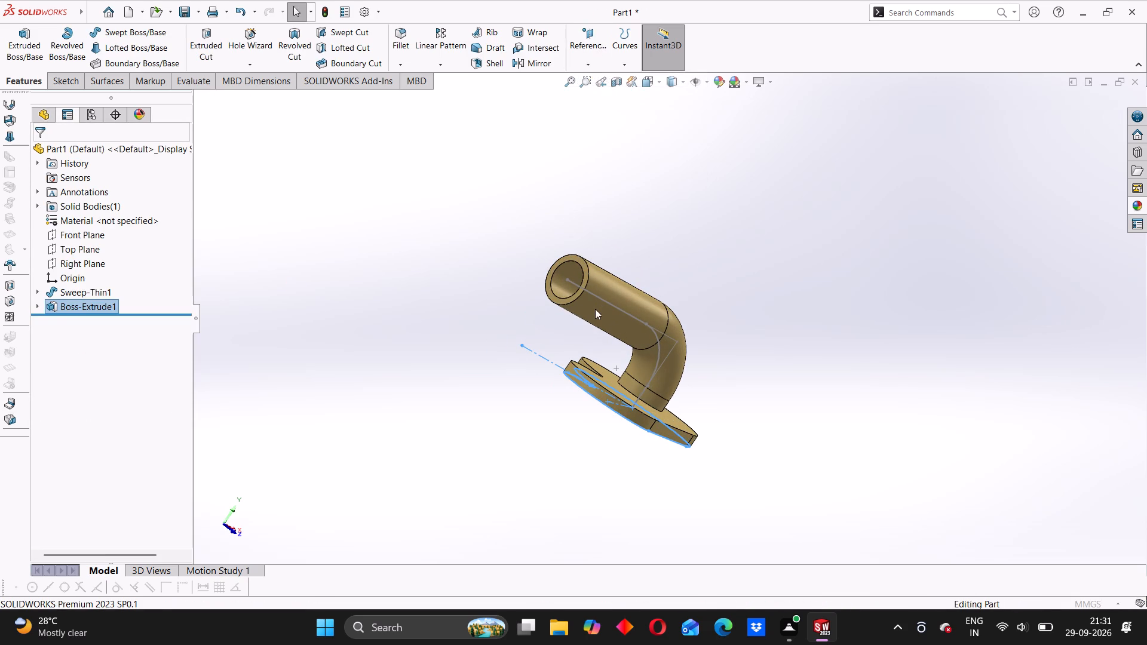
scroll(591, 285, "down", 6)
left_click(621, 247)
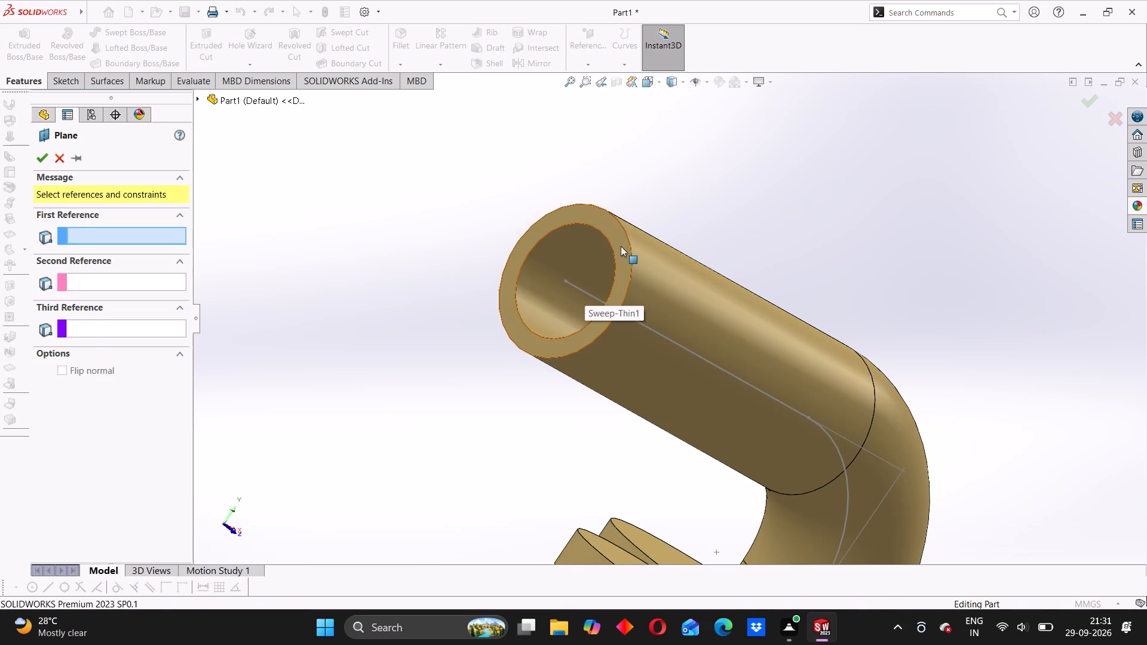
scroll(567, 388, "up", 3)
middle_click(567, 388)
middle_click_drag(575, 375, 557, 389)
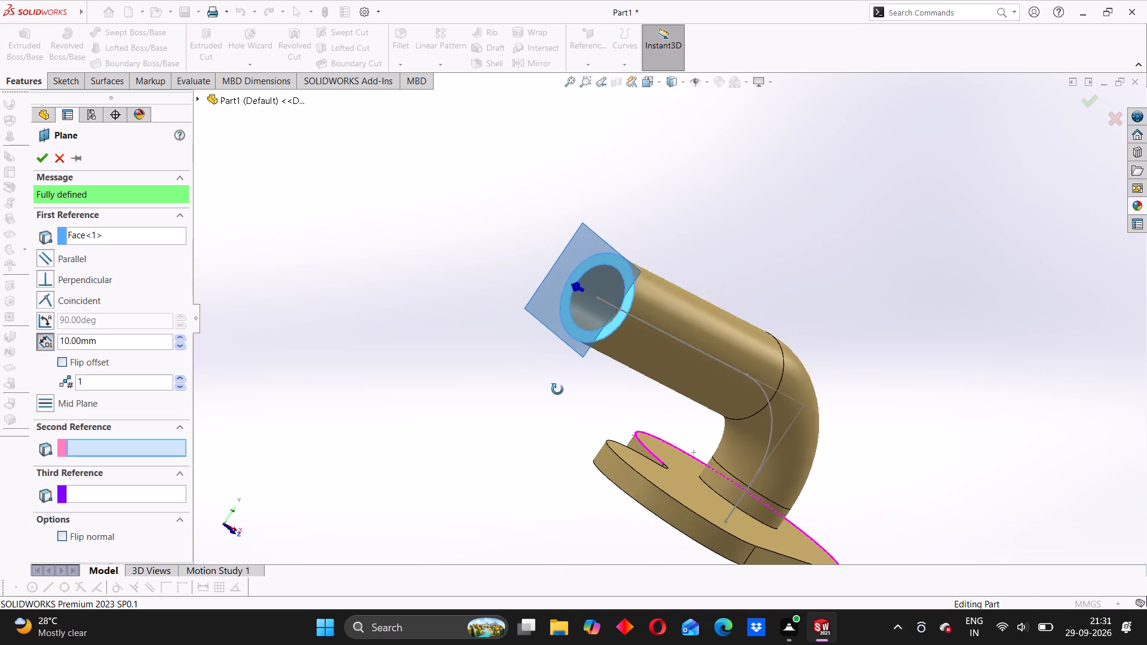
middle_click_drag(557, 389, 533, 404)
scroll(538, 447, "up", 2)
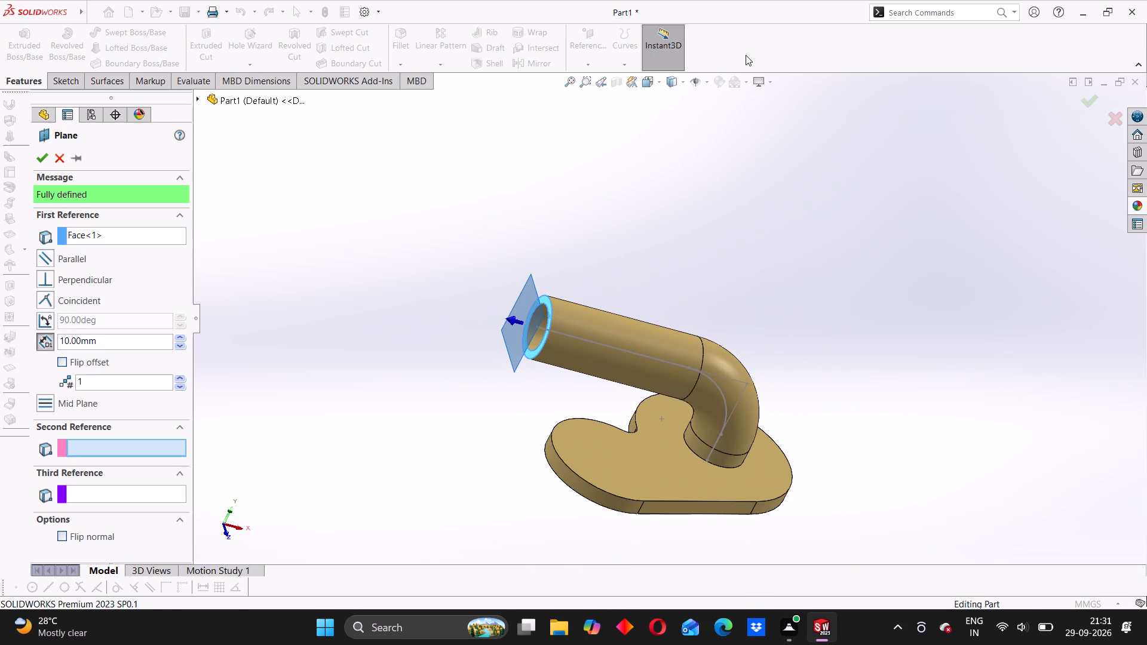
left_click(198, 100)
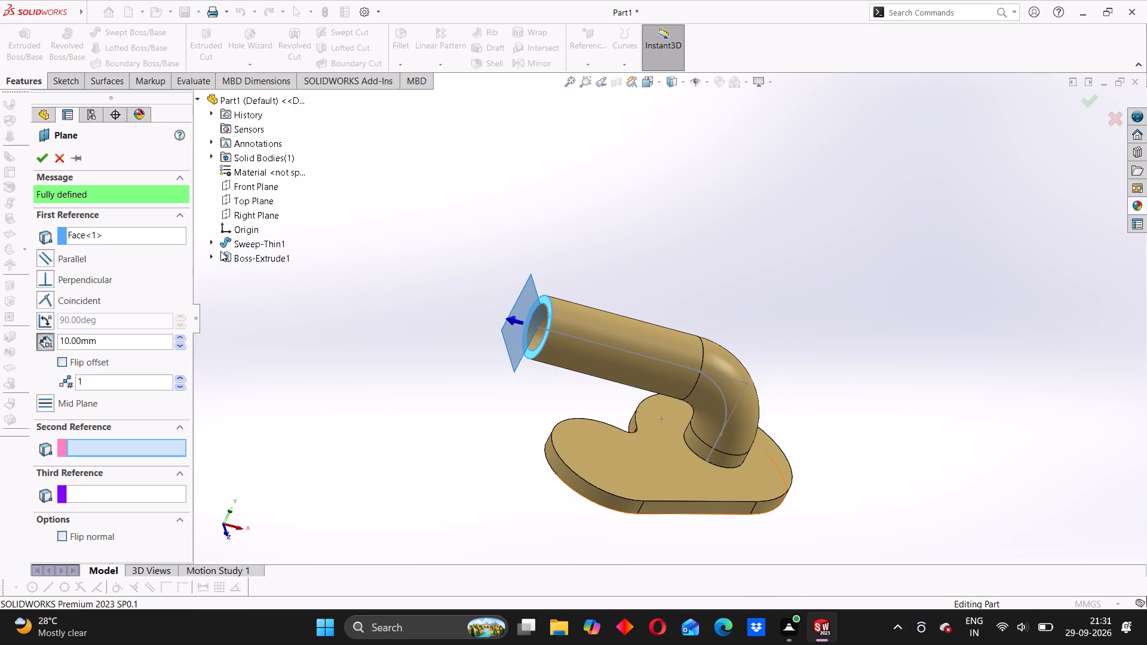
left_click(213, 255)
right_click(267, 269)
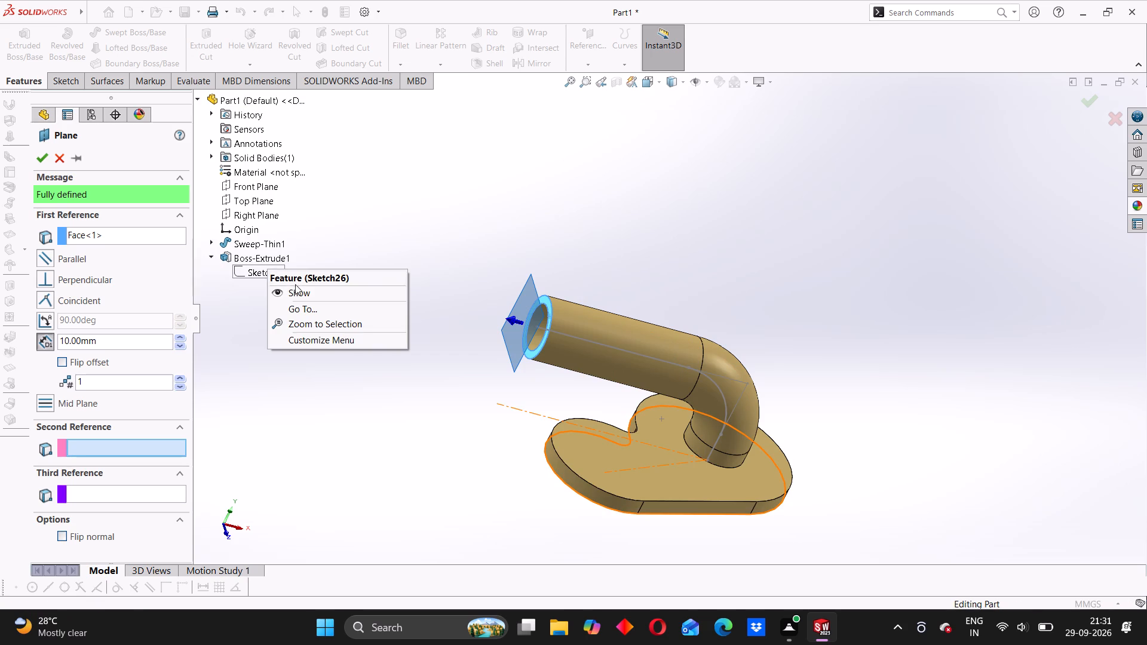
left_click(298, 288)
scroll(606, 466, "down", 4)
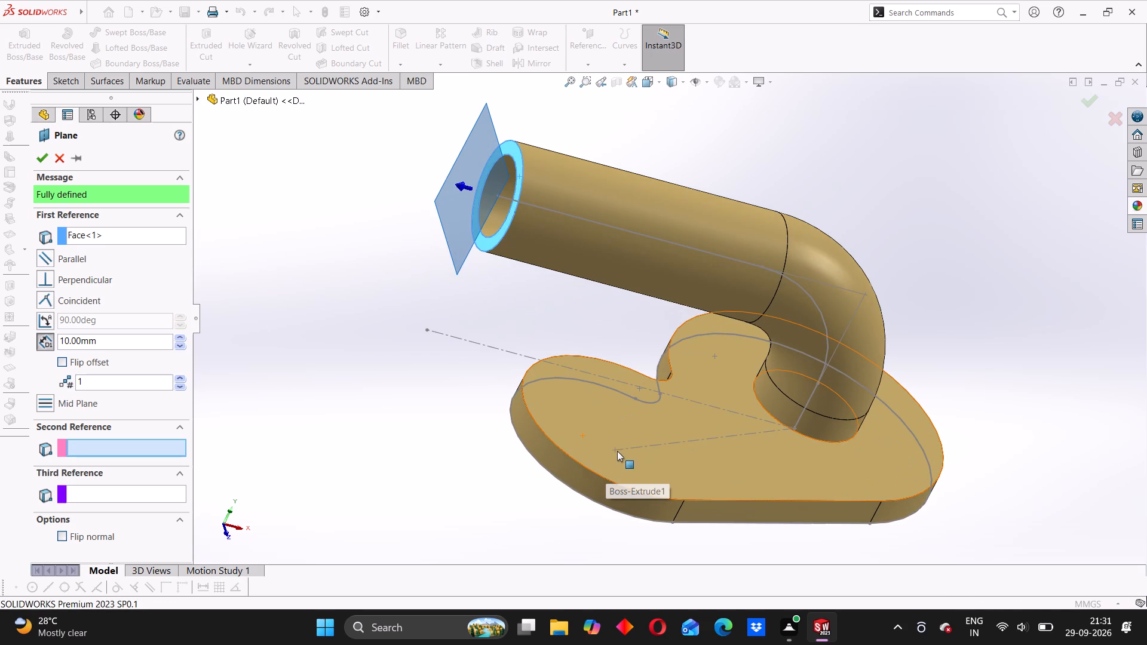
left_click(622, 441)
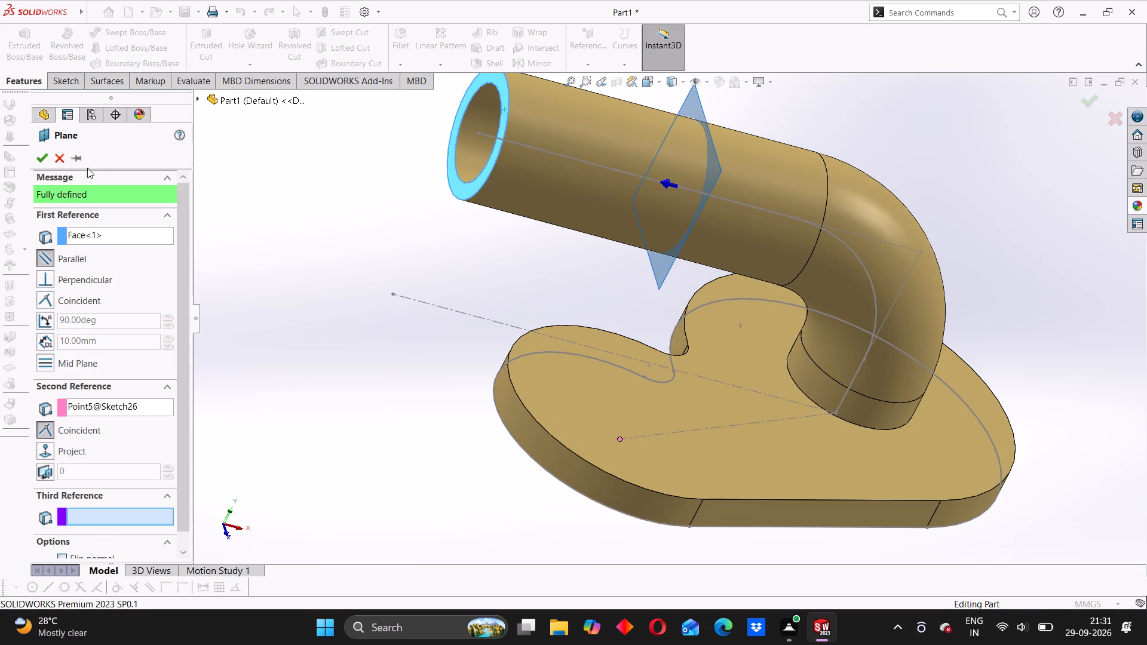
left_click(44, 158)
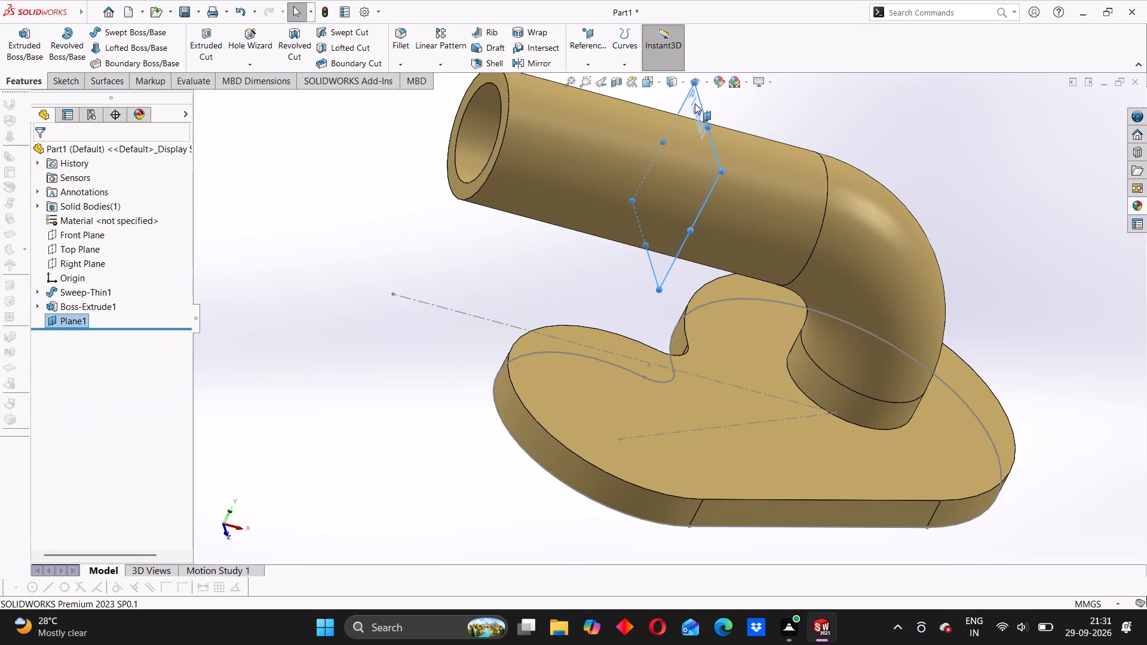
Start a sketch on the new plane and draw a vertical line from the pipe's centre up to the top of its outer edge.
right_click(695, 103)
left_click(721, 81)
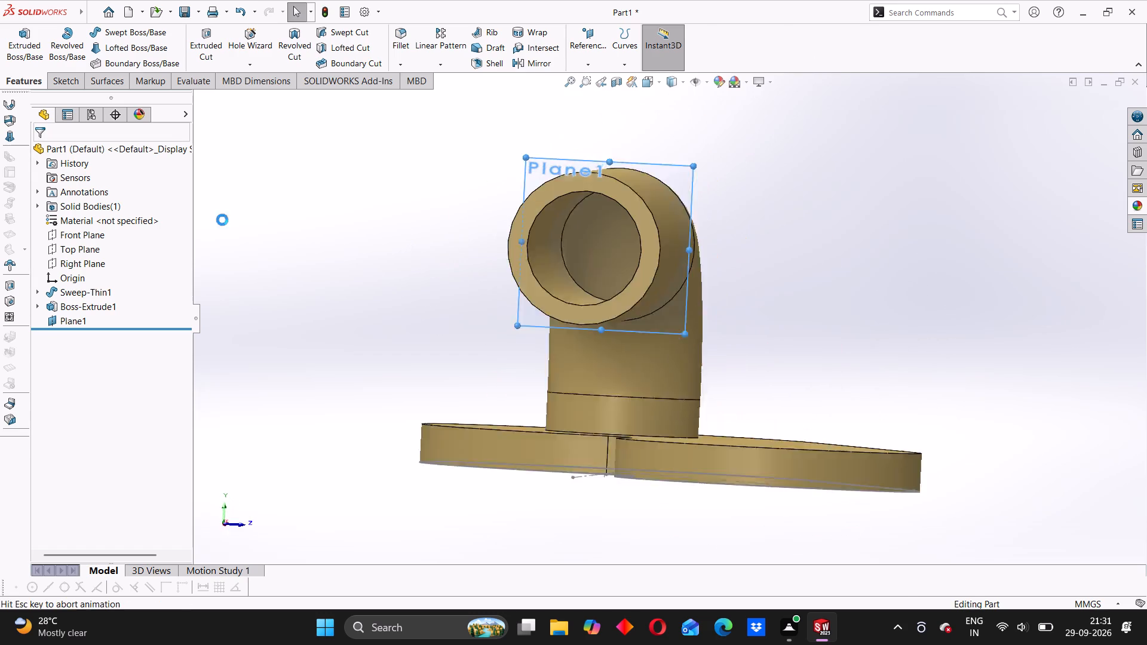
left_click(124, 33)
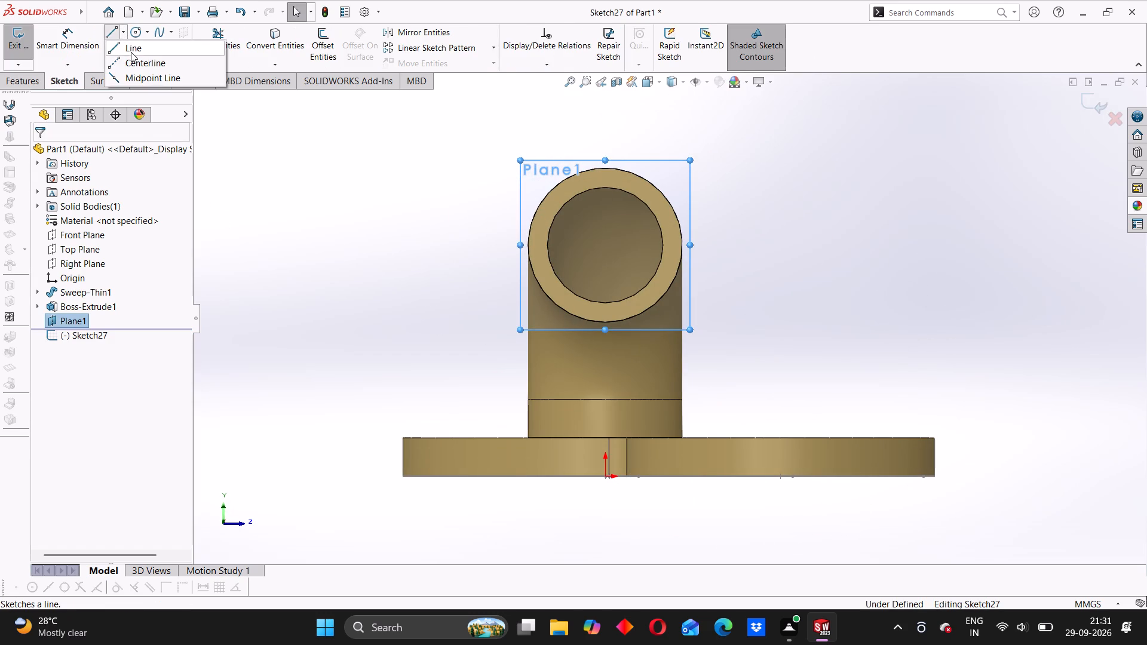
left_click(131, 52)
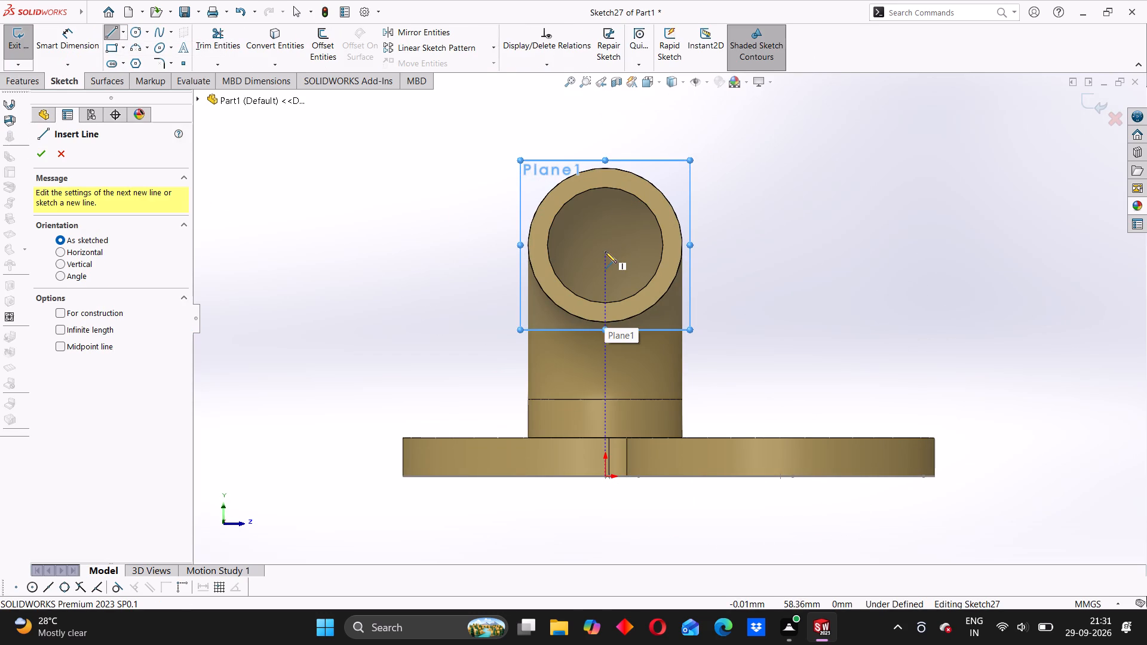
left_click(605, 244)
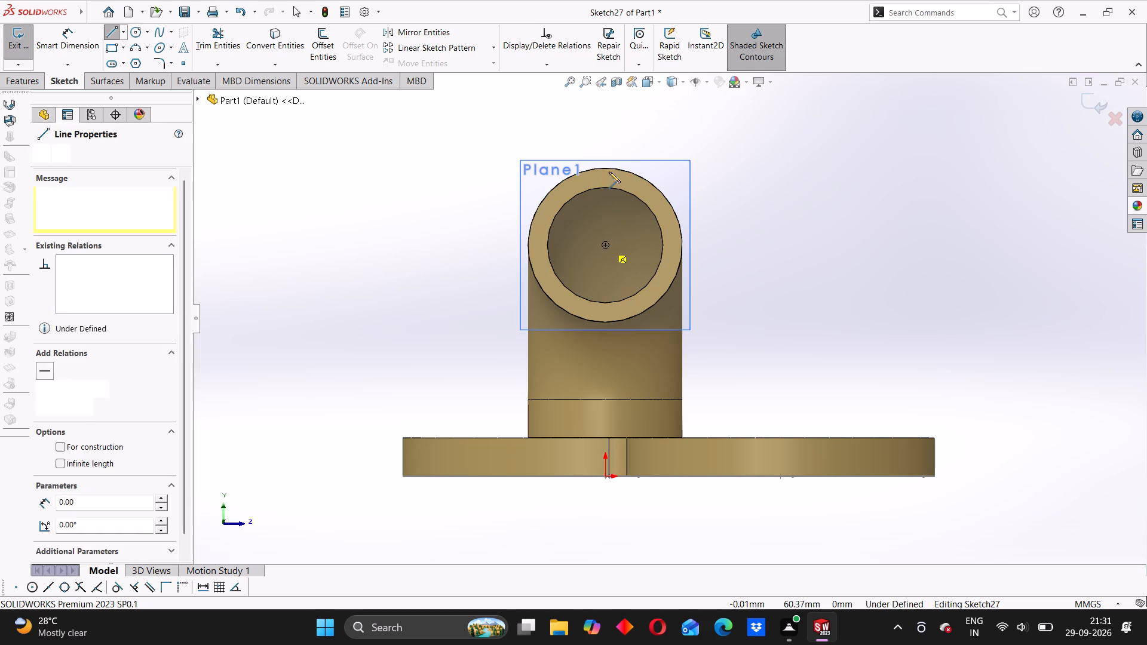
left_click(604, 167)
right_click(372, 141)
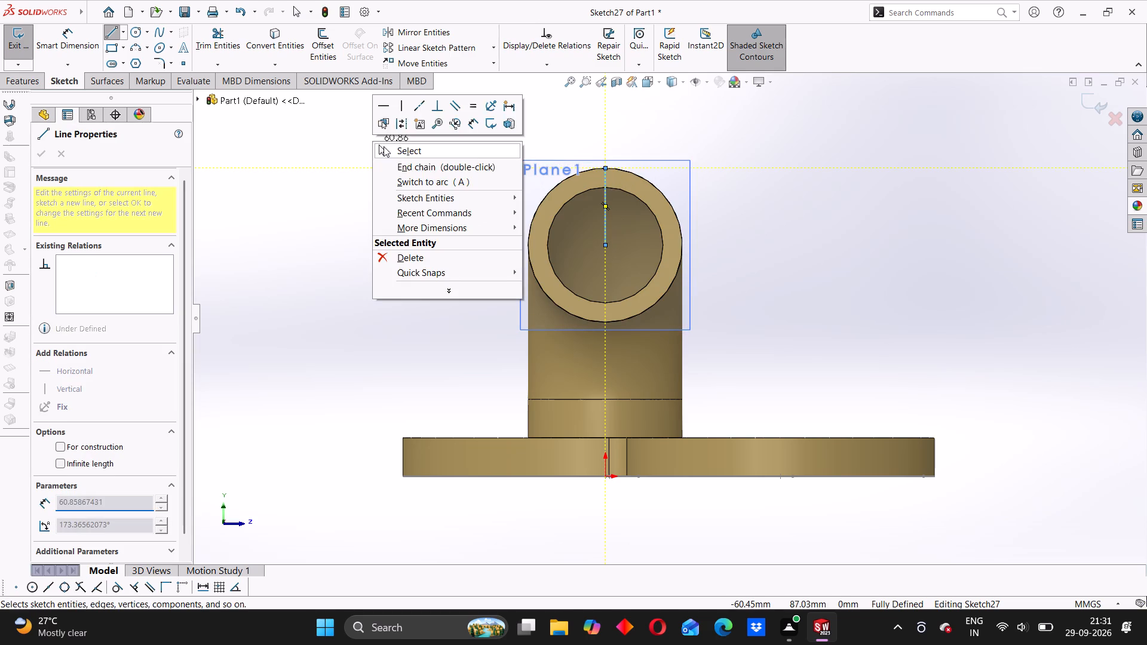
left_click(386, 148)
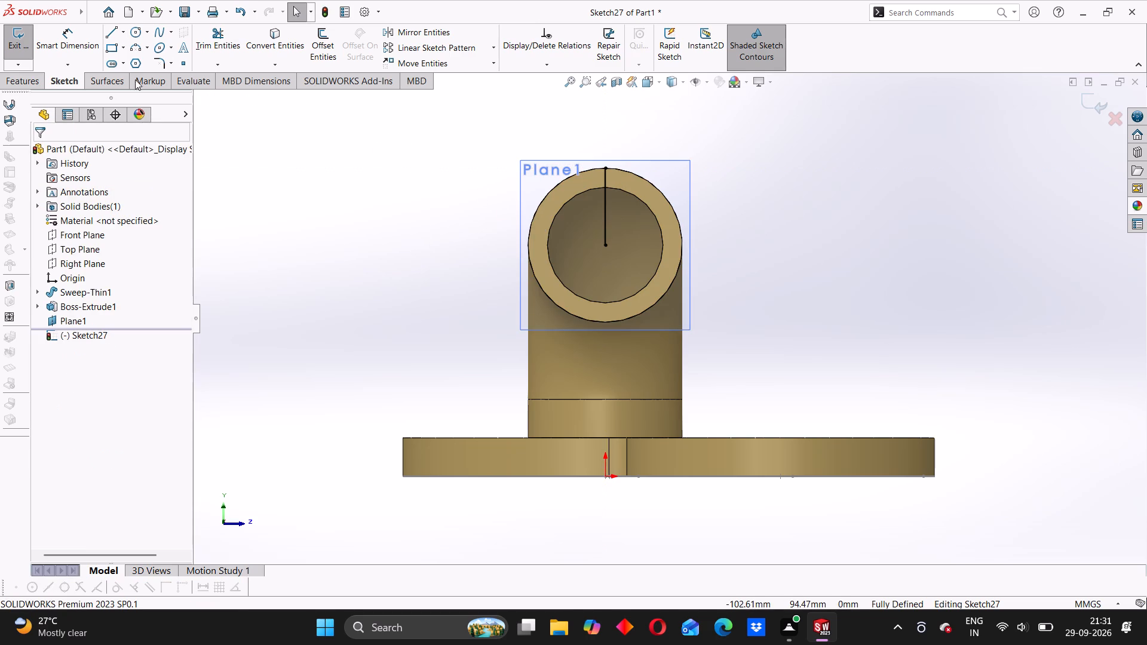
Draw a three-point semicircular arc of about 22.8 mm radius from the line's upper end to a point above the smaller lobe's centre.
left_click(139, 43)
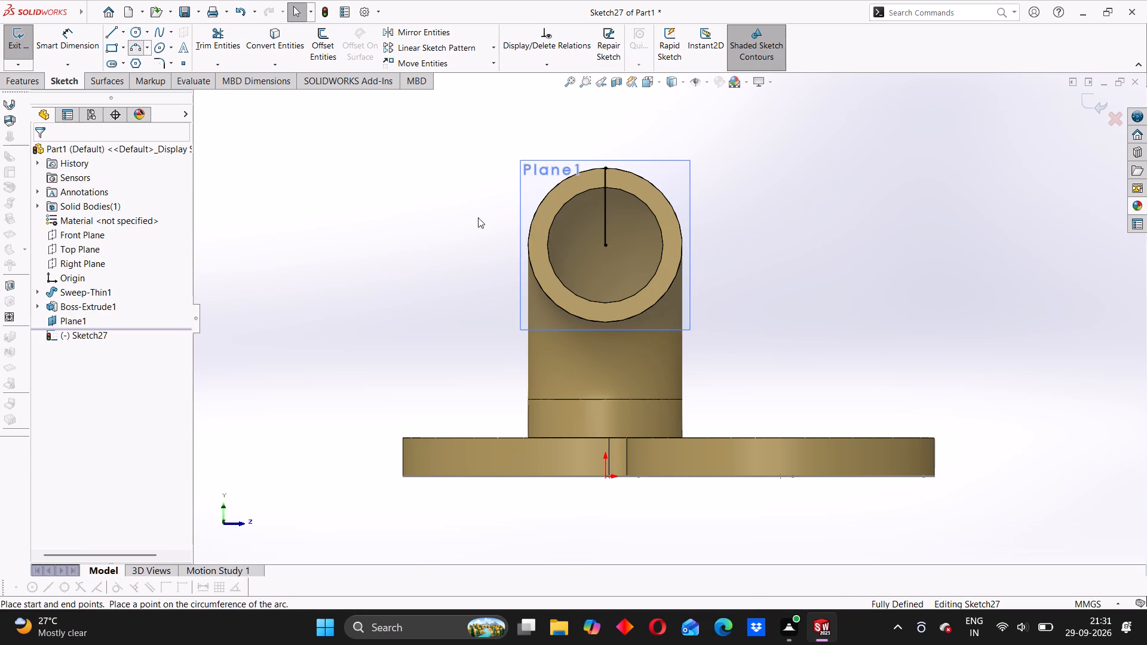
scroll(596, 241, "up", 2)
scroll(618, 227, "down", 5)
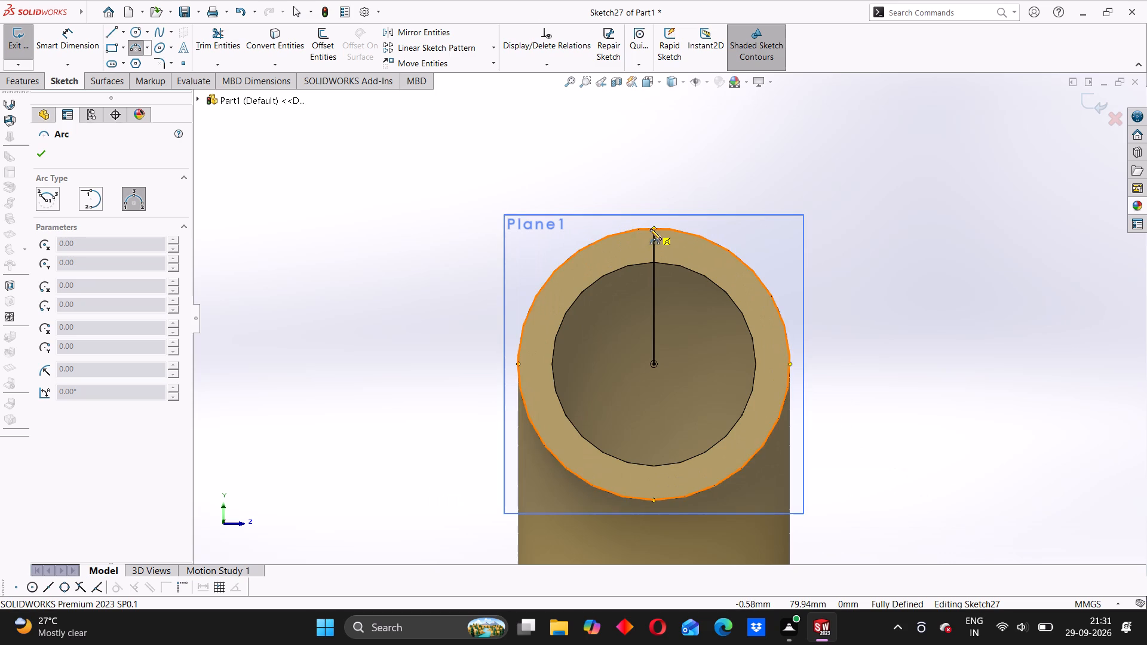
left_click(654, 225)
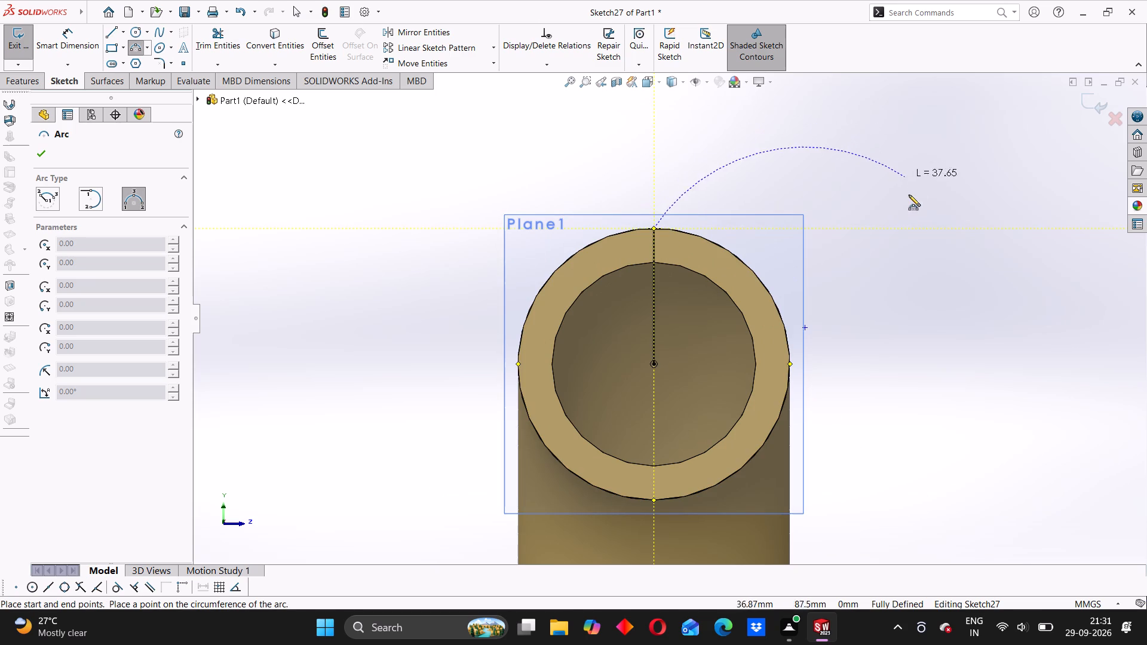
scroll(909, 221, "up", 3)
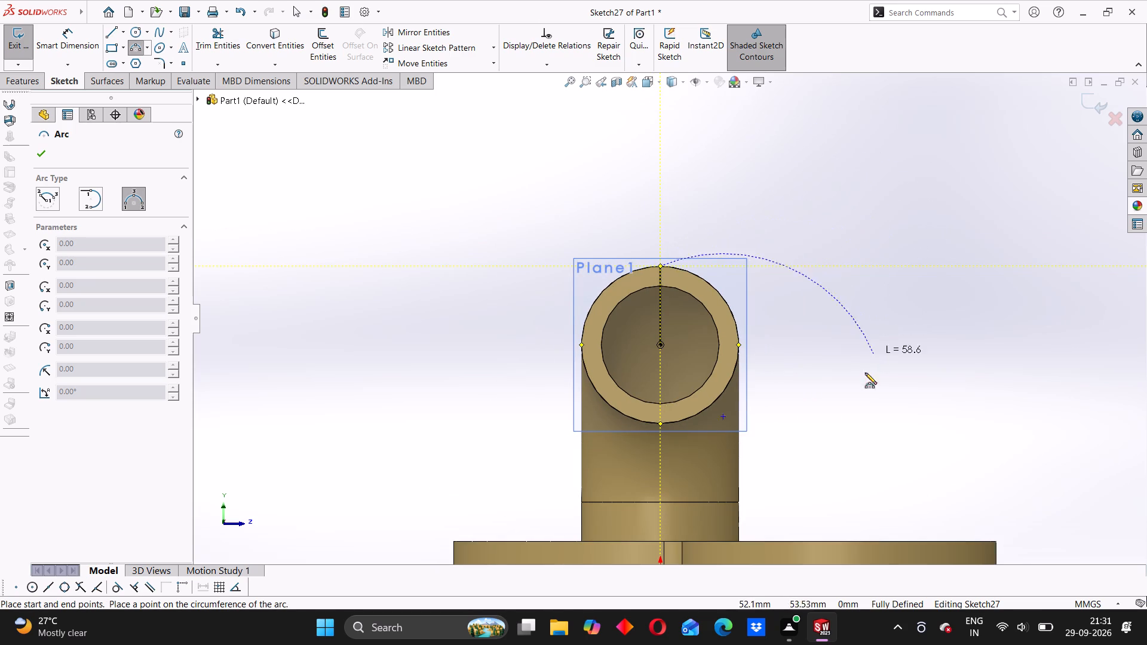
middle_click_drag(860, 413, 857, 494)
scroll(857, 494, "up", 3)
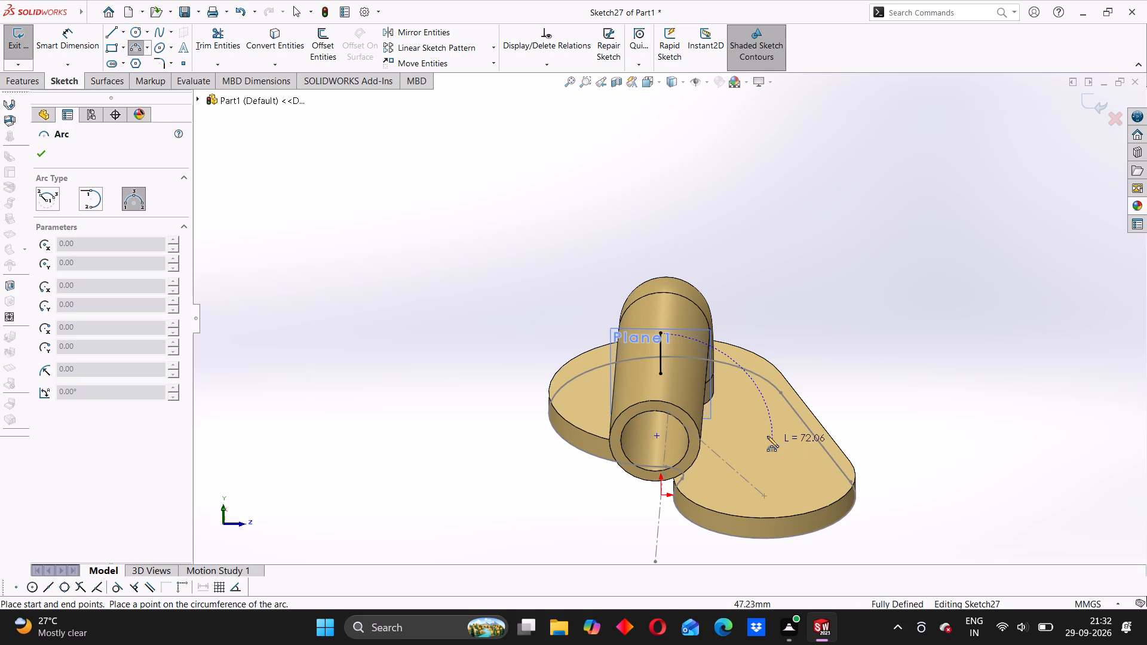
left_click(764, 330)
left_click(765, 320)
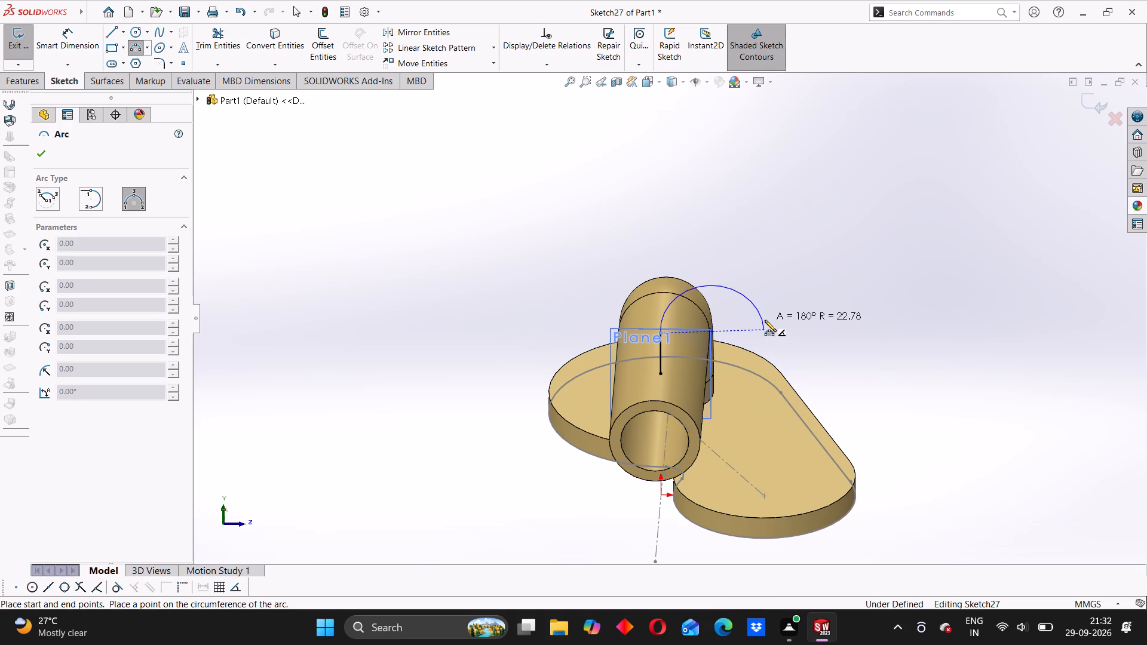
scroll(762, 327, "up", 3)
middle_click_drag(722, 368, 723, 340)
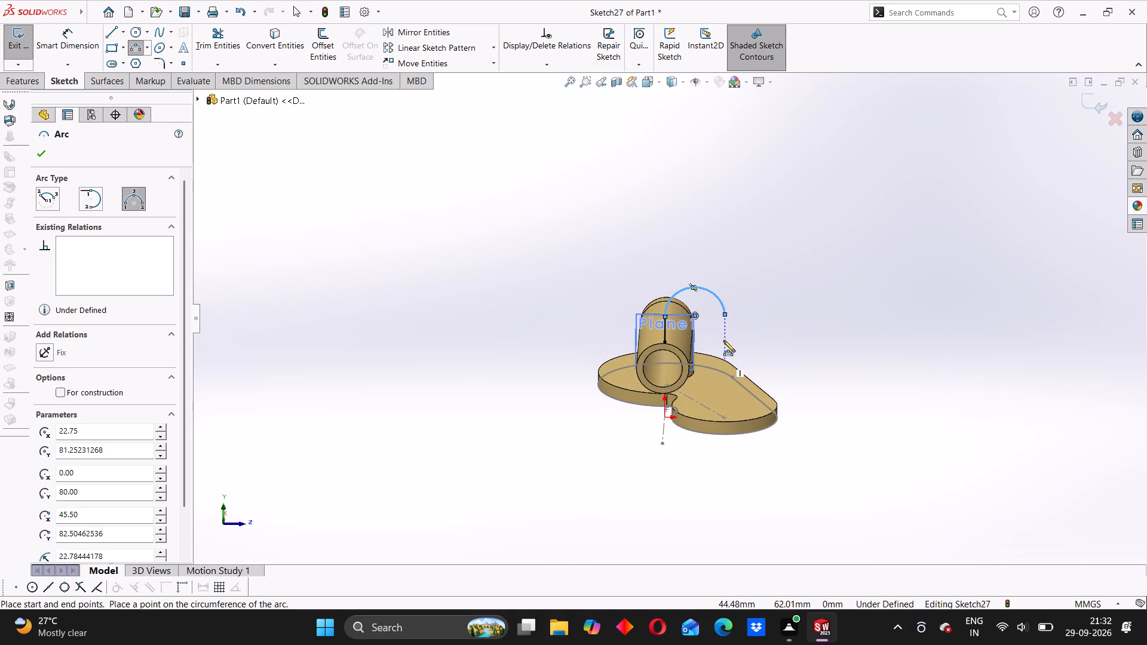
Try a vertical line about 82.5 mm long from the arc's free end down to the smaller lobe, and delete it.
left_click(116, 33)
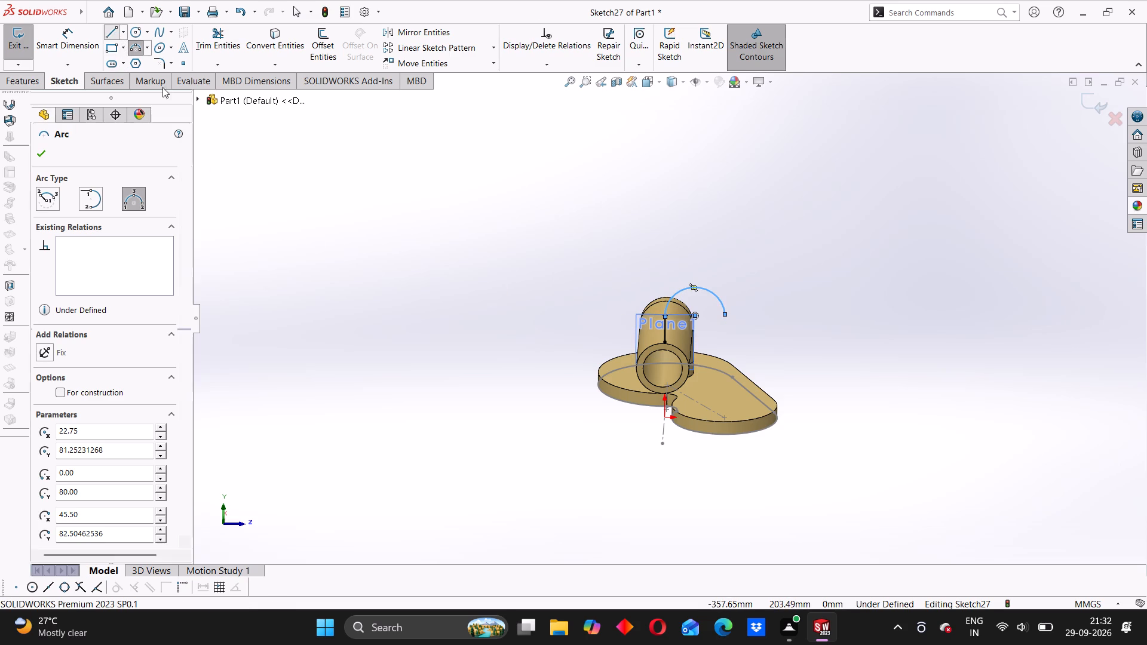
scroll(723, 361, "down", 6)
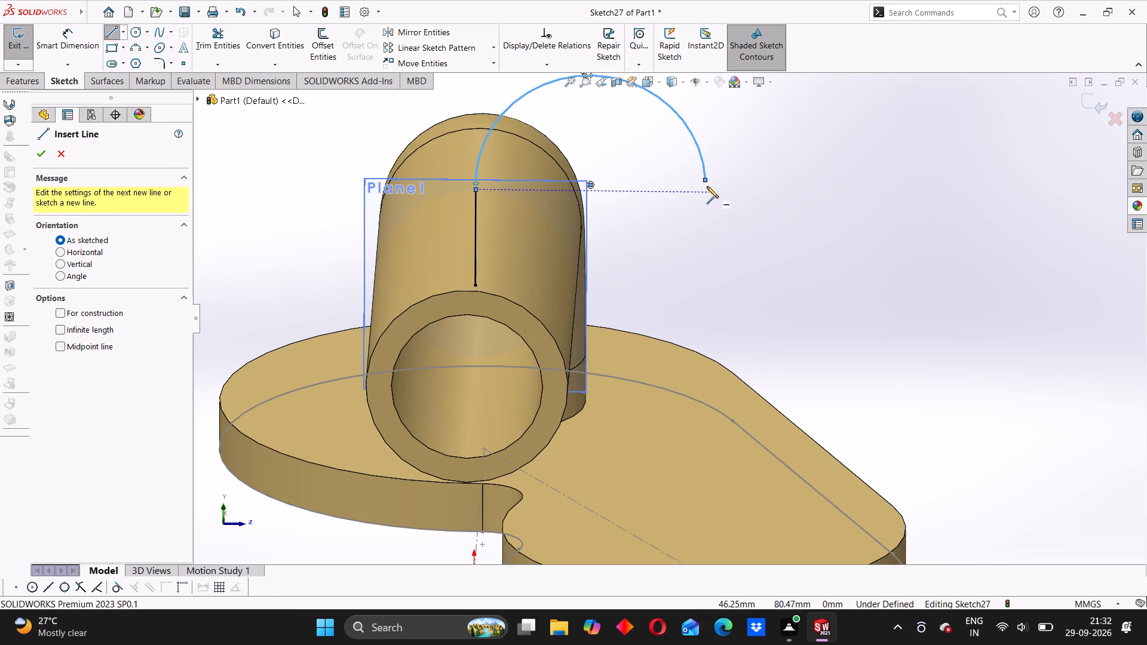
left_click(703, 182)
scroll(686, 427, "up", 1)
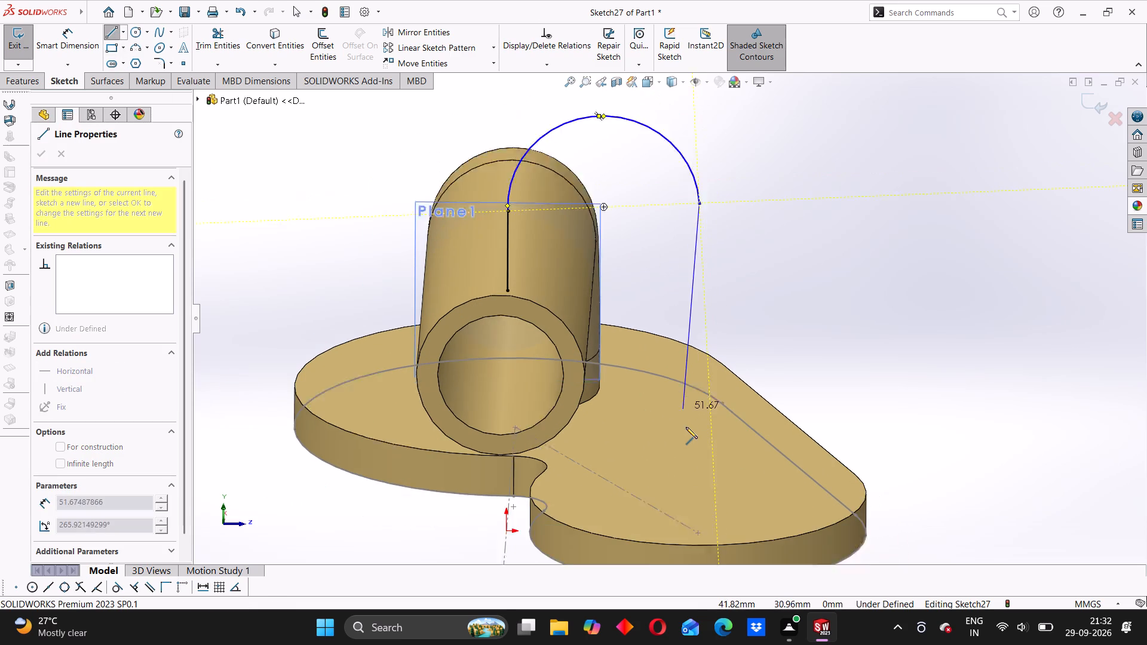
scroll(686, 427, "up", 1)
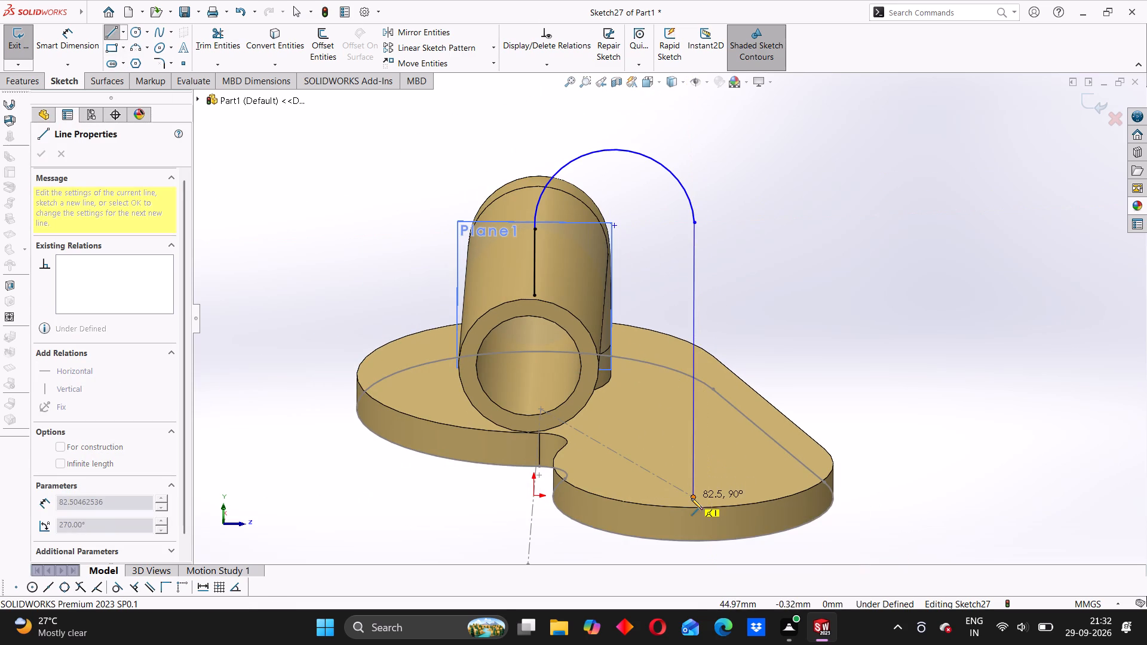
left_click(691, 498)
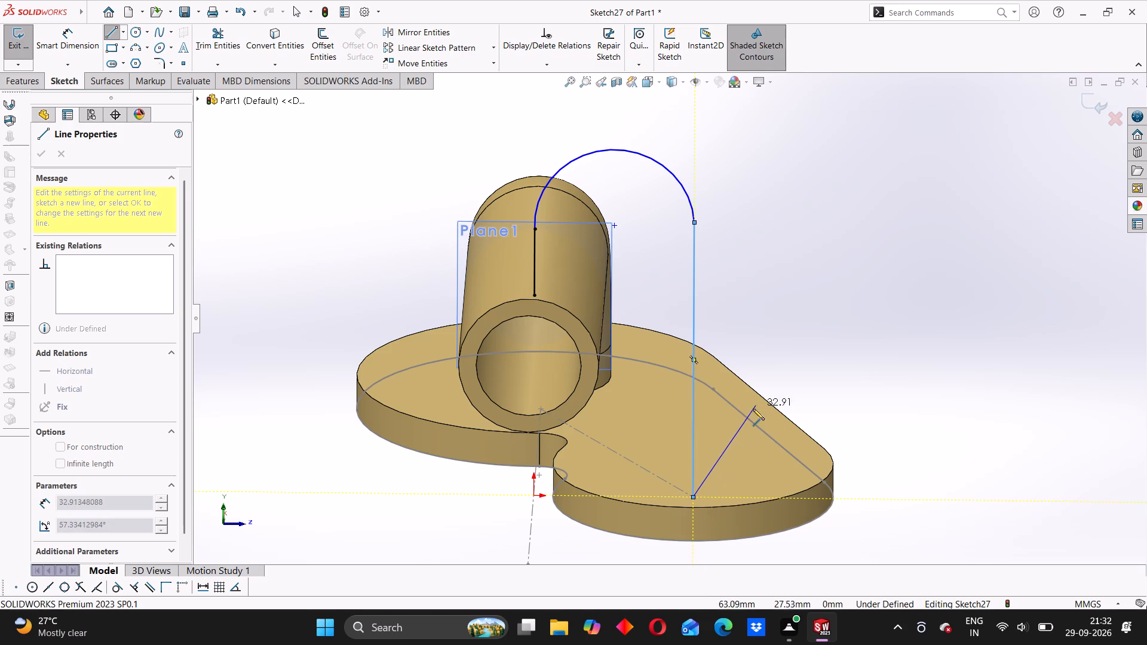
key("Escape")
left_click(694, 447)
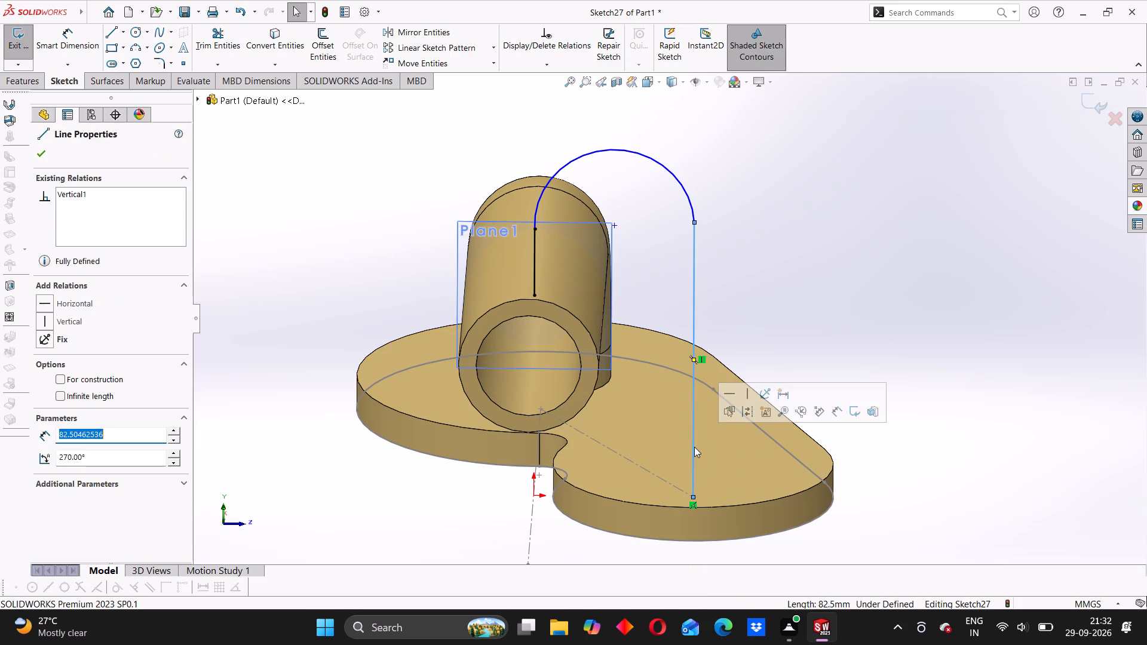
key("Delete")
Draw a vertical line about 82.5 mm long from the arc's free end down to the smaller lobe's centre point.
left_click(116, 32)
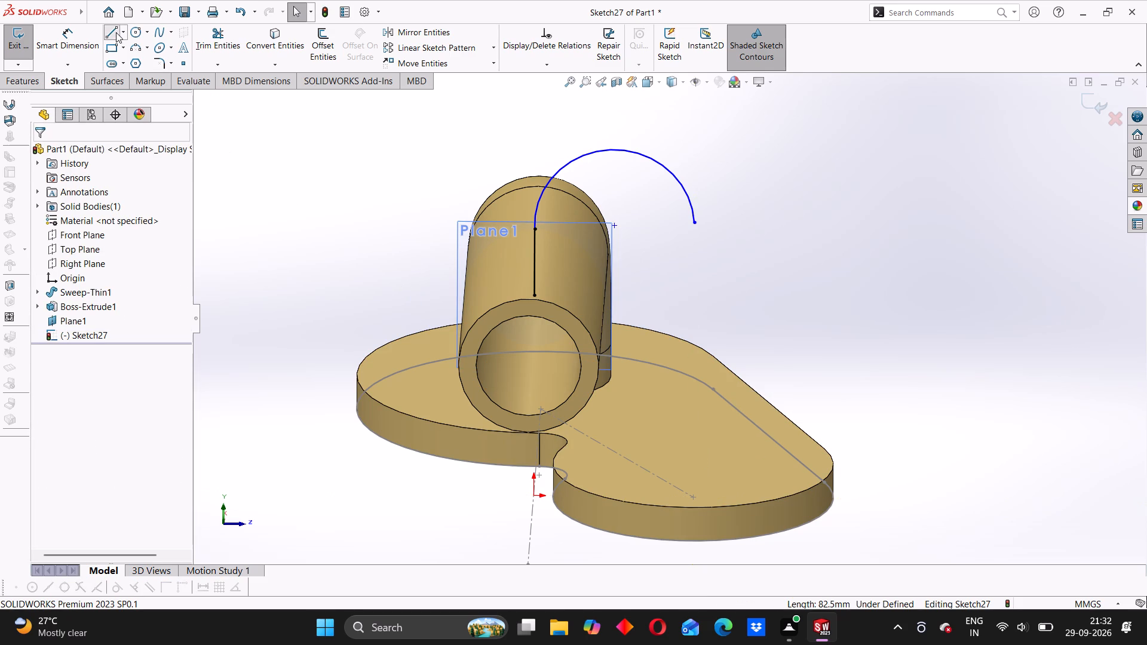
middle_click_drag(700, 312, 691, 350)
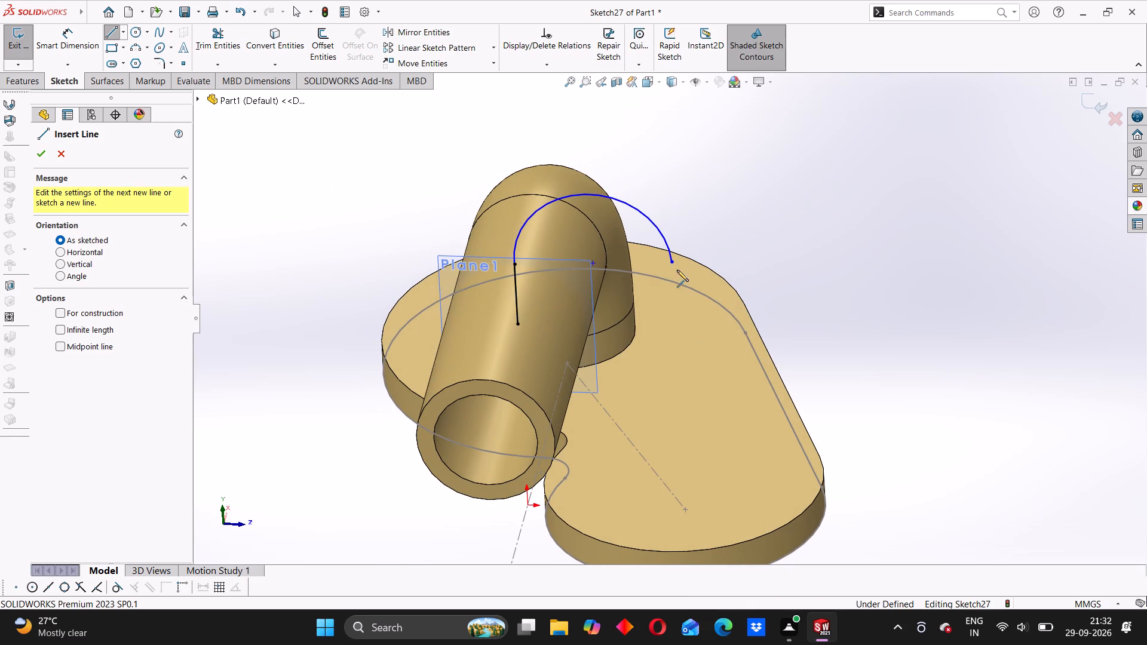
left_click(671, 262)
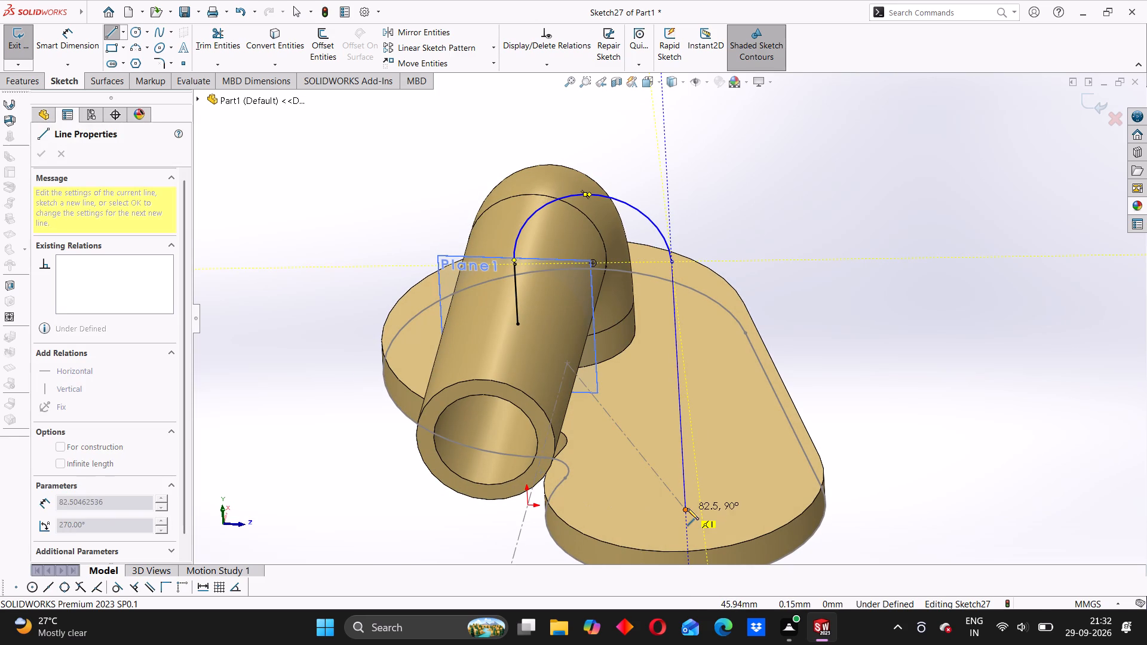
left_click(687, 508)
right_click(802, 241)
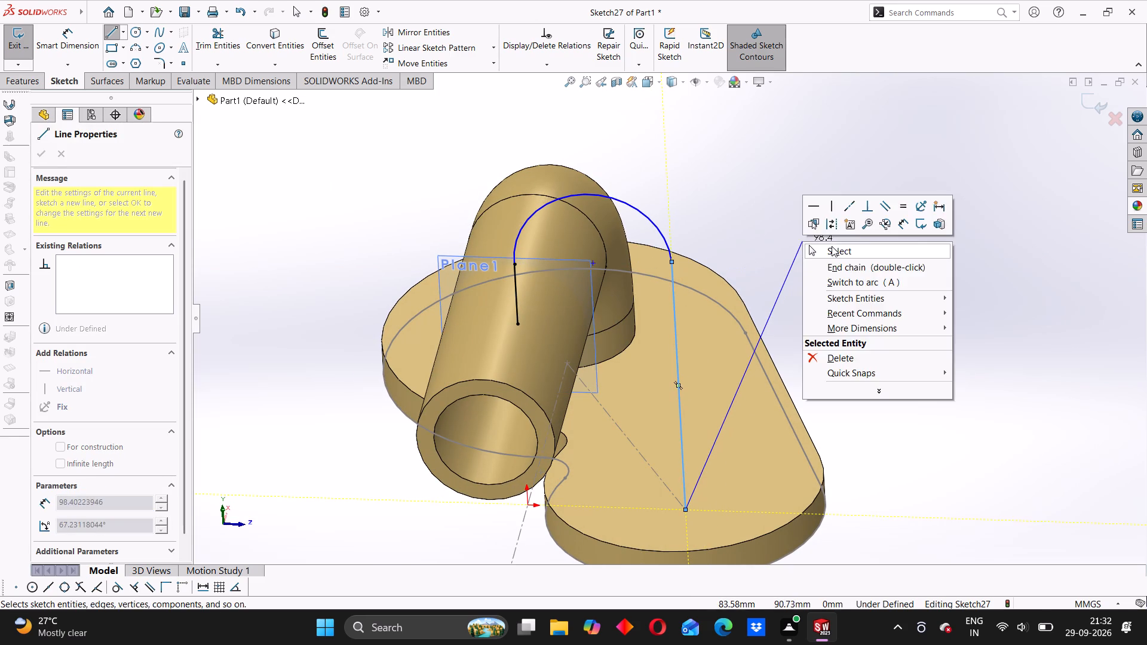
left_click(832, 247)
Add a horizontal relation between the arc's free endpoint and the top endpoint of the short vertical line at the pipe.
middle_click_drag(737, 312, 744, 259)
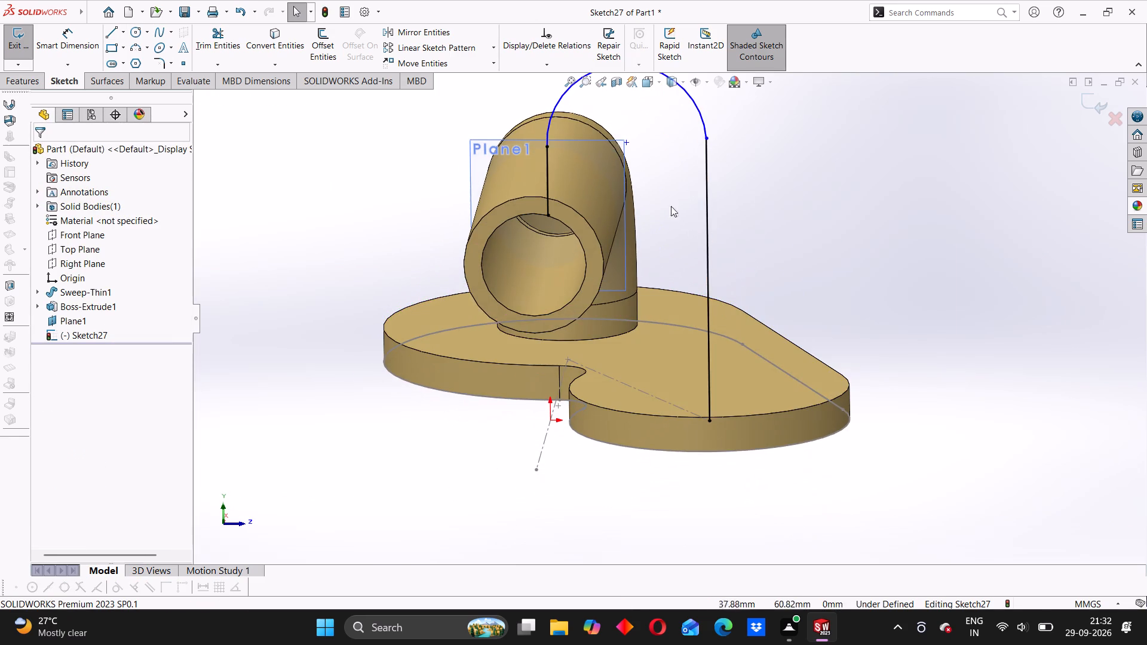
scroll(612, 167, "down", 1)
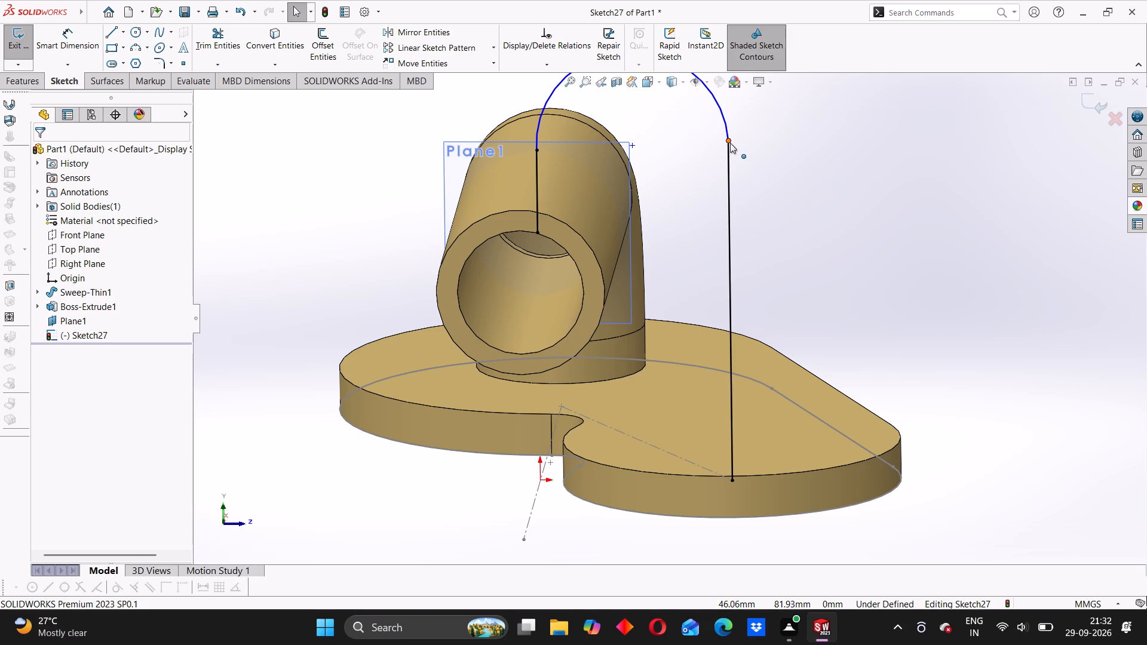
left_click(730, 143)
left_click(539, 151, "ctrl")
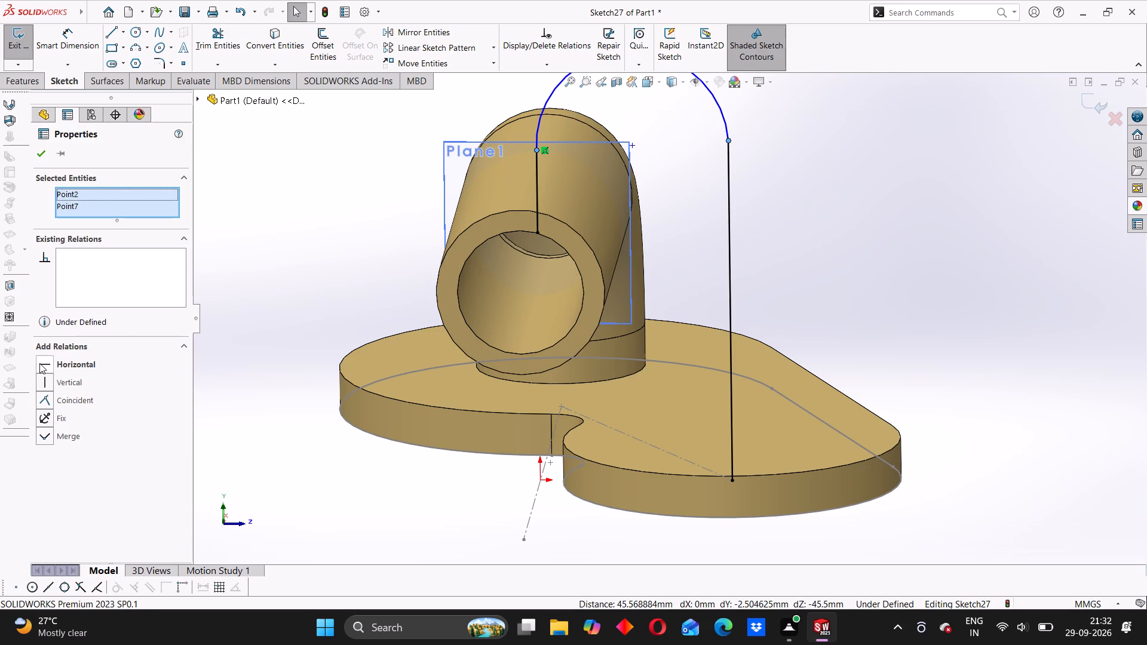
left_click(40, 363)
left_click(42, 149)
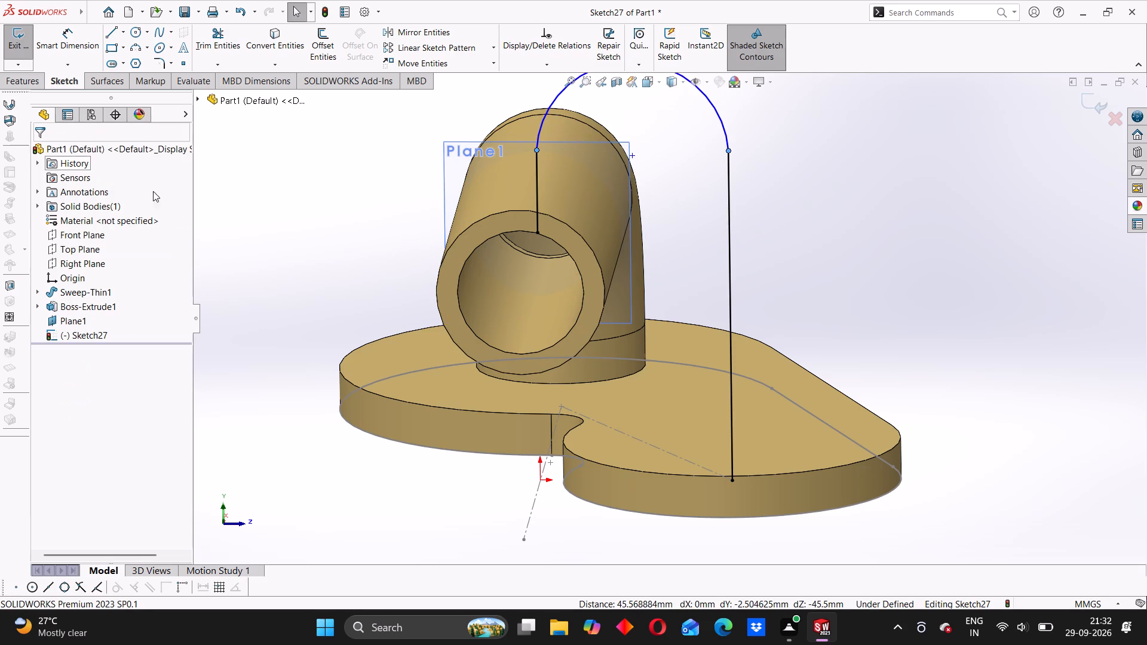
Make the arc and the long vertical line tangent at their shared endpoint.
left_click(730, 150)
left_click(753, 101)
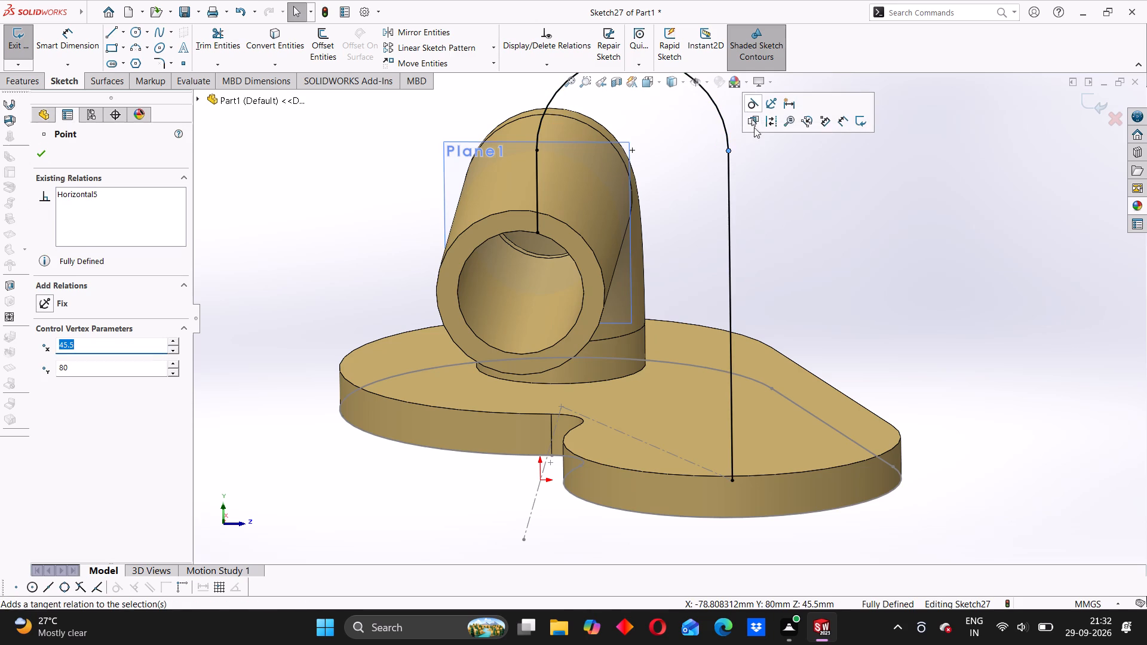
left_click(757, 182)
Start a swept boss along the curved path sketch, using a circular profile and a one-direction 5 mm thin feature.
scroll(749, 206, "up", 3)
middle_click_drag(757, 235, 750, 249)
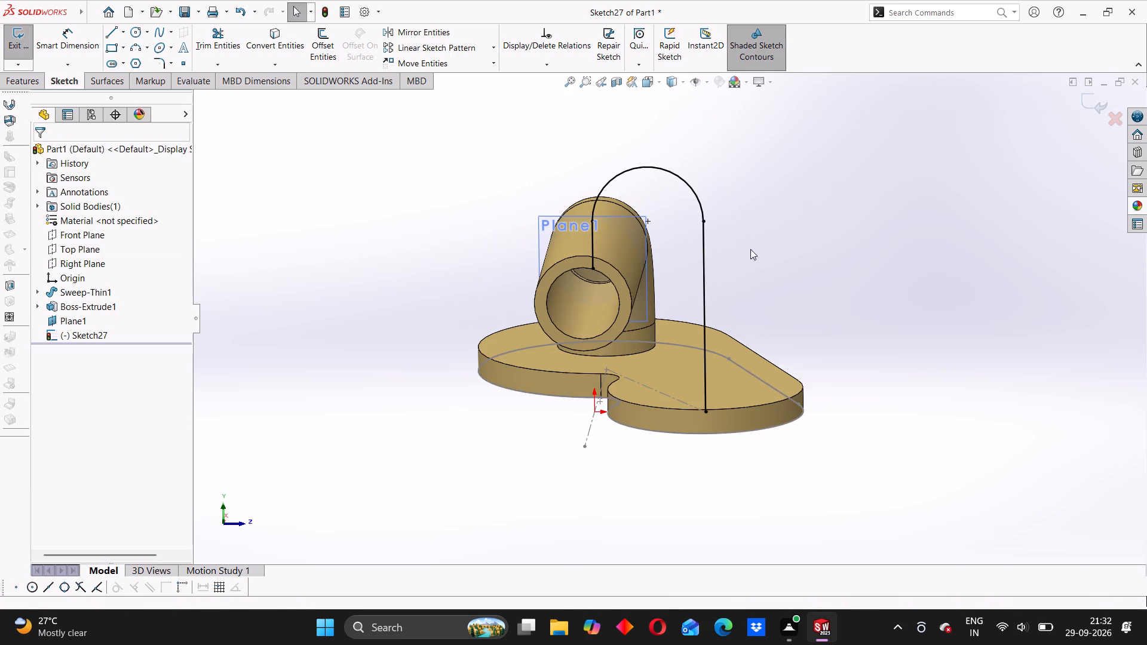
middle_click_drag(750, 249, 765, 245)
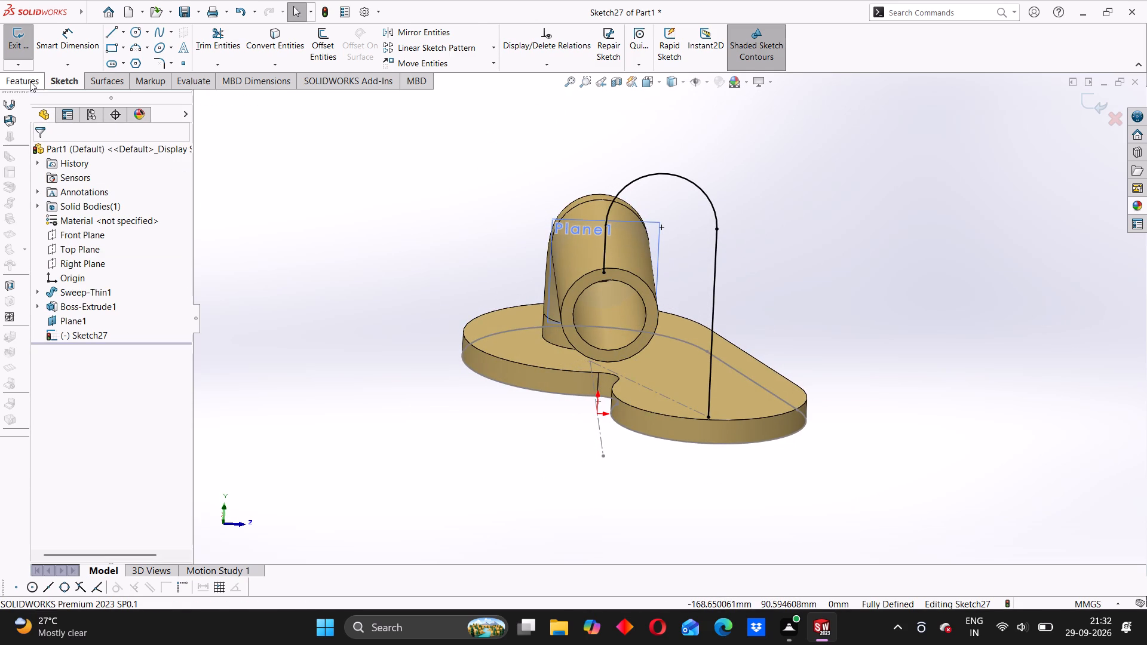
left_click(30, 81)
left_click(123, 31)
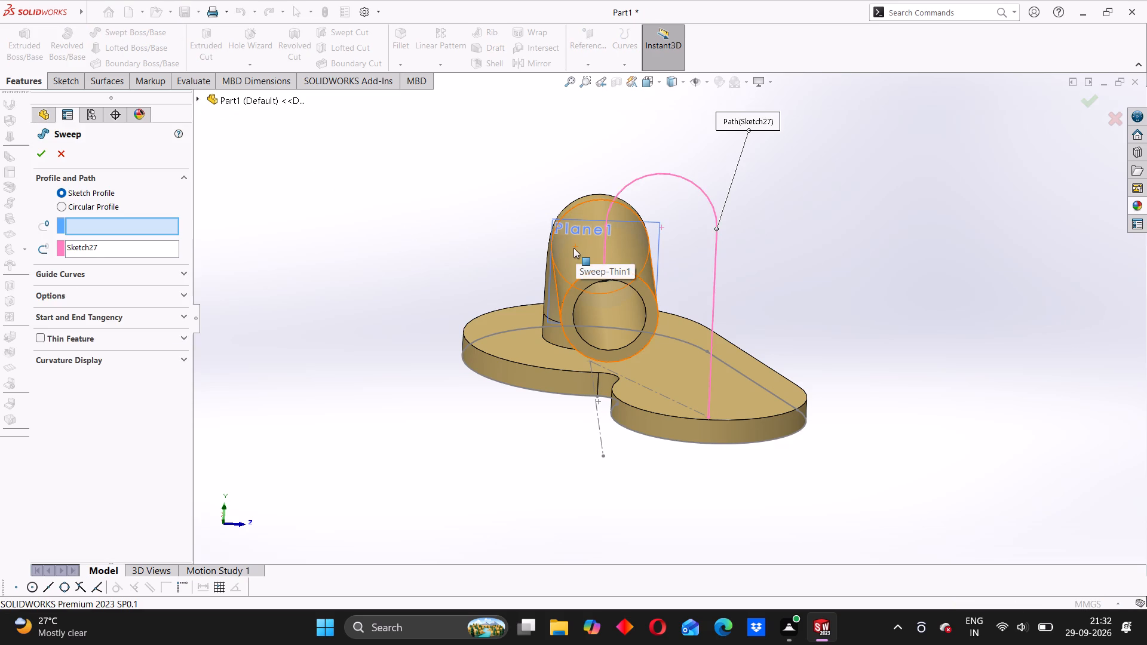
middle_click_drag(841, 234, 798, 263)
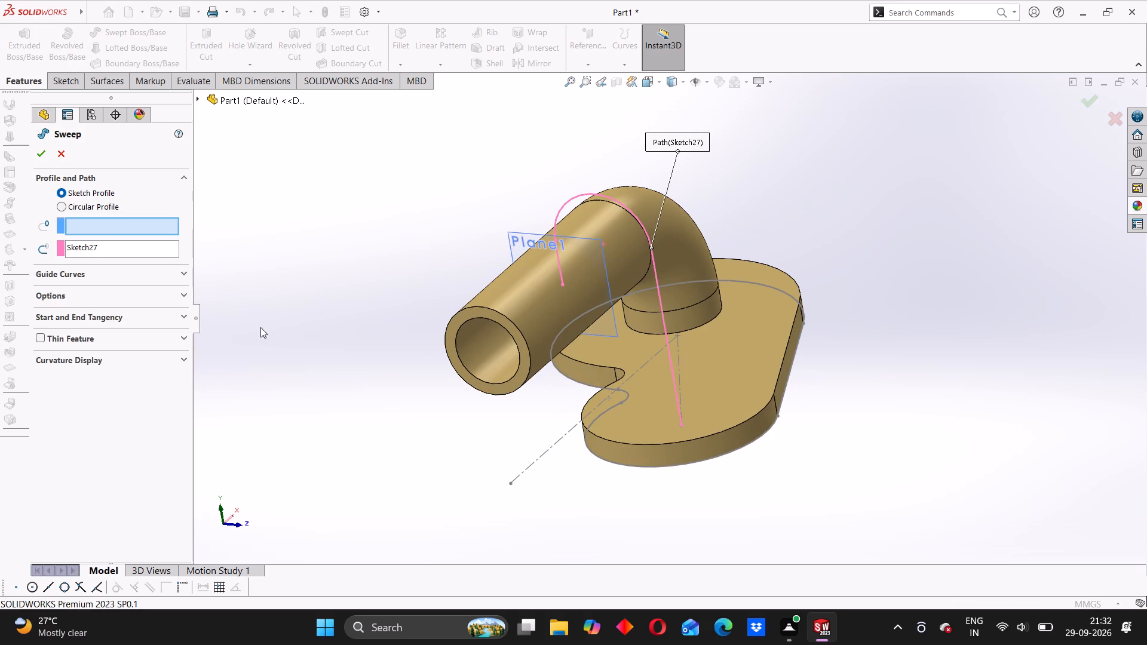
left_click(169, 275)
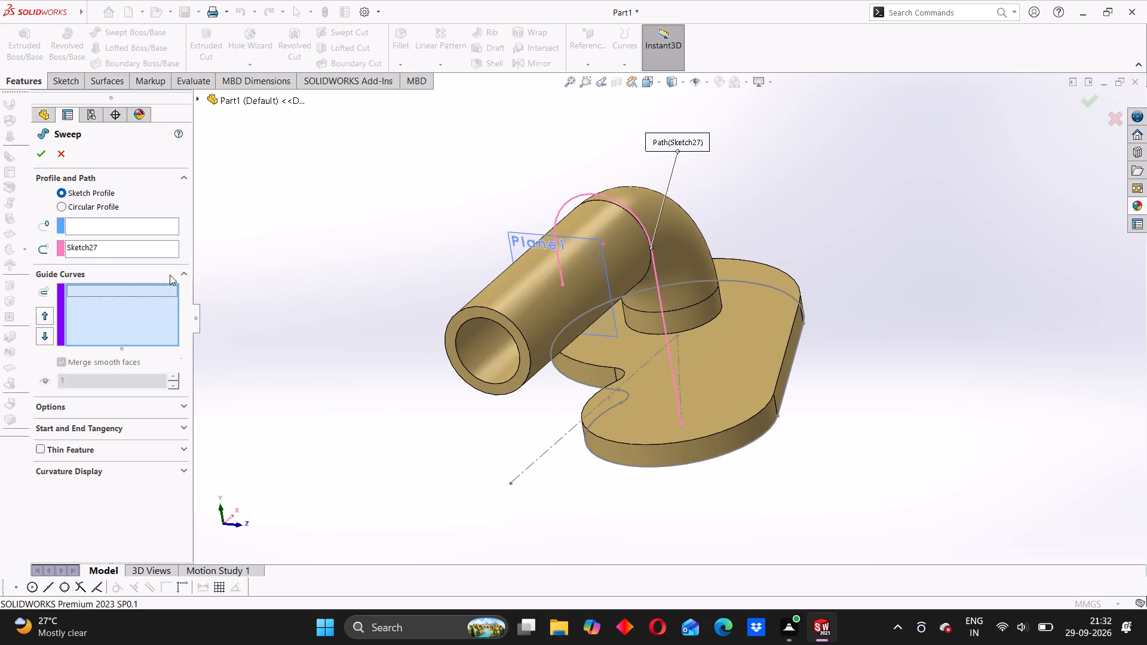
left_click(170, 275)
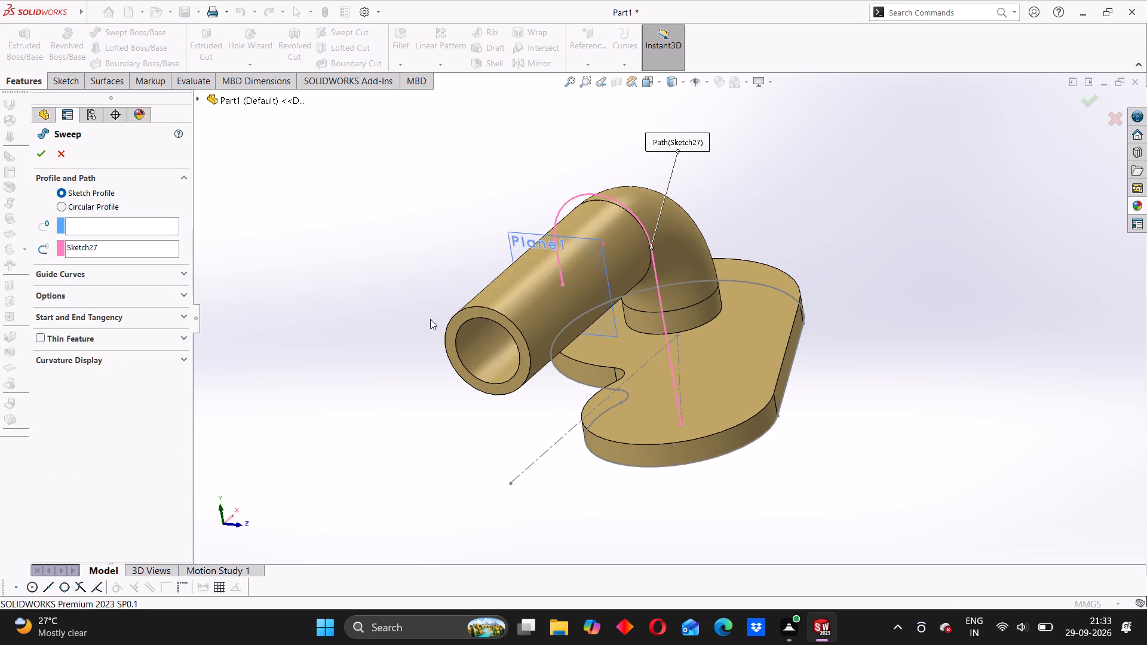
left_click(62, 205)
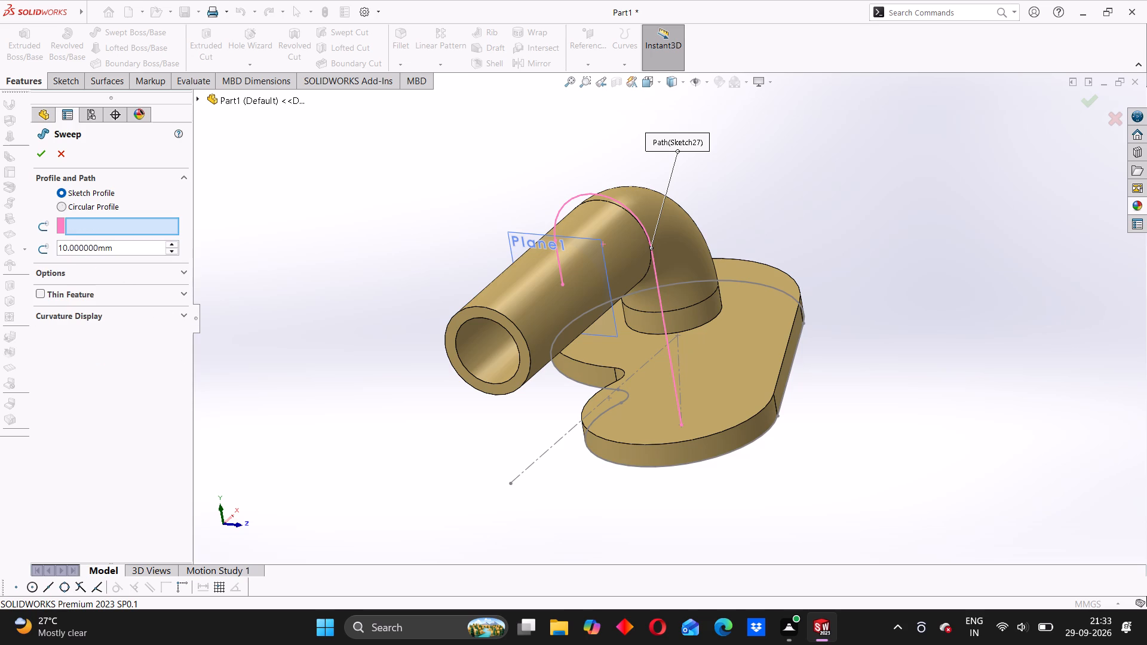
left_click(41, 291)
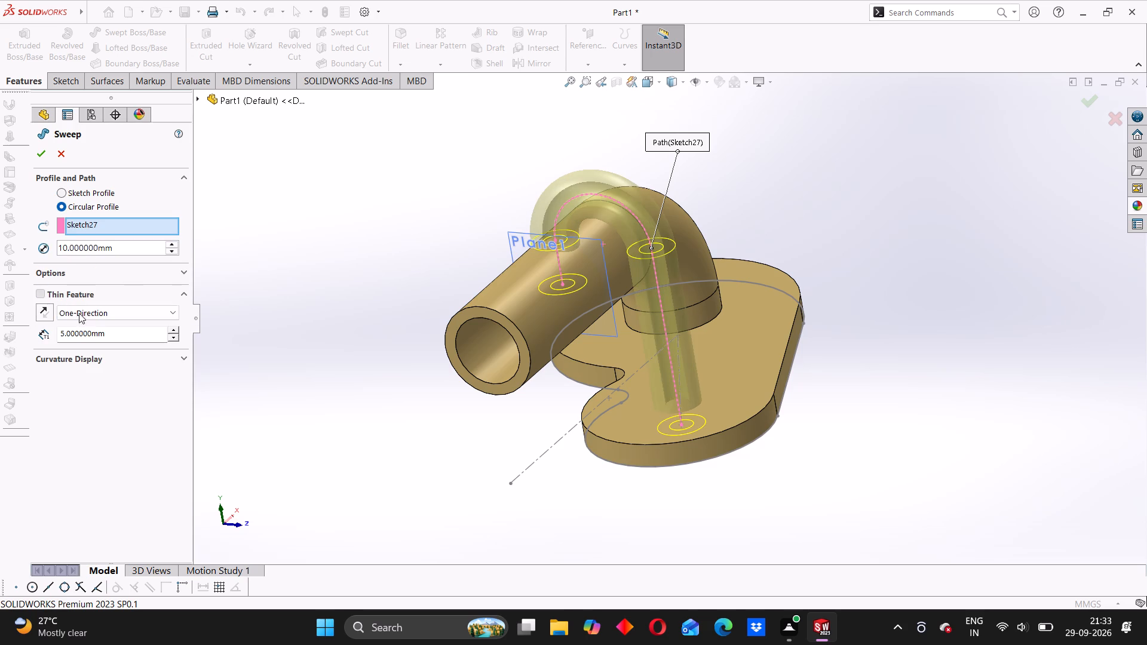
middle_click_drag(459, 432, 471, 423)
left_click(44, 314)
left_click(44, 312)
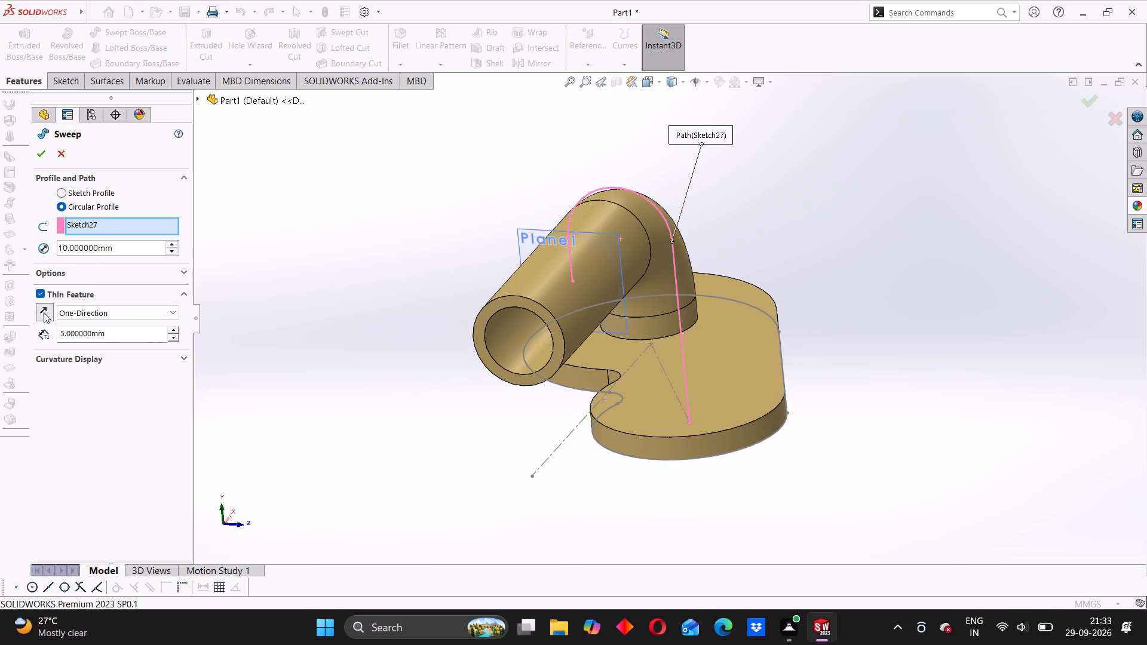
middle_click_drag(505, 435, 533, 392)
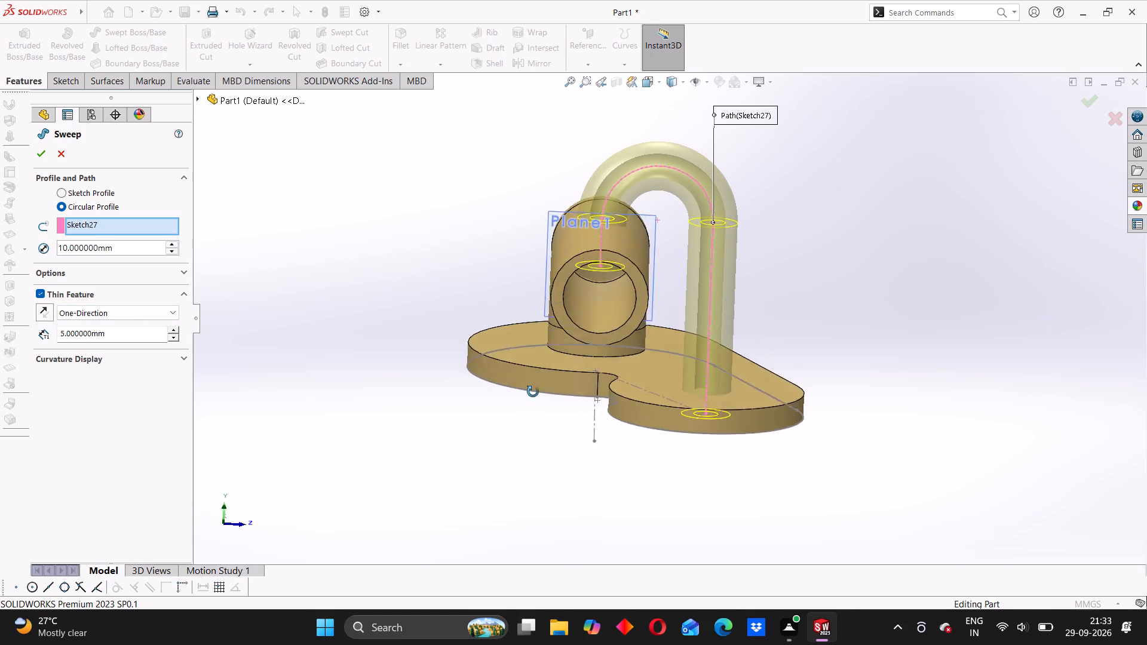
middle_click_drag(533, 392, 531, 363)
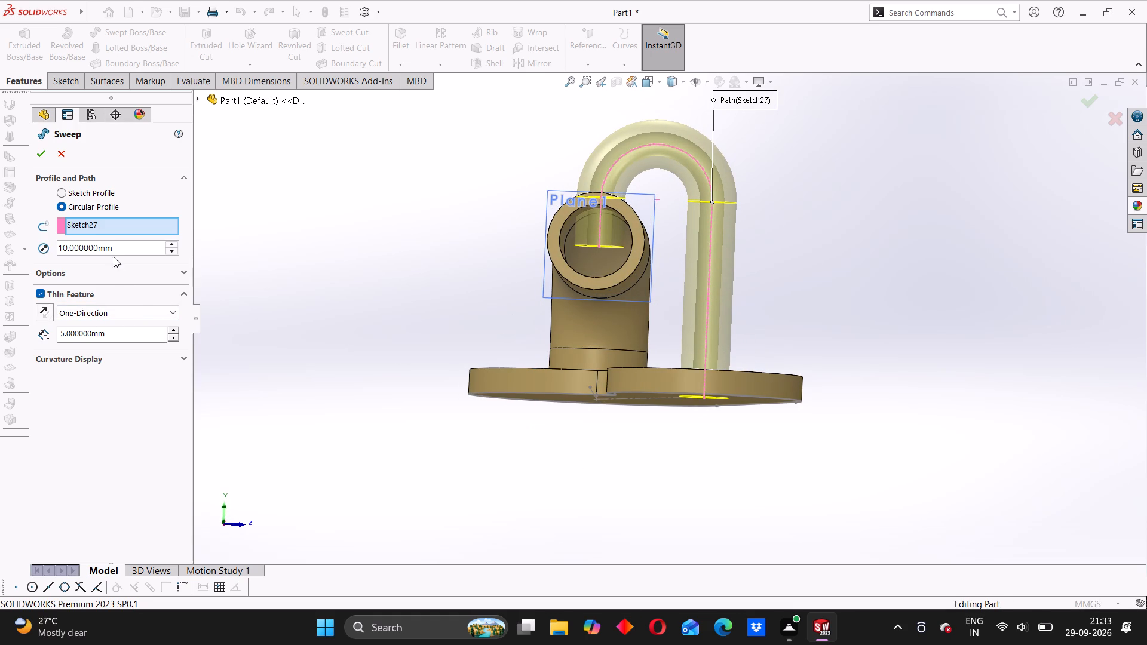
Set the circular profile diameter to 40 mm, reverse the thin wall to the inside, and complete the swept pipe.
left_click_drag(112, 244, 58, 251)
key("4")
key("0")
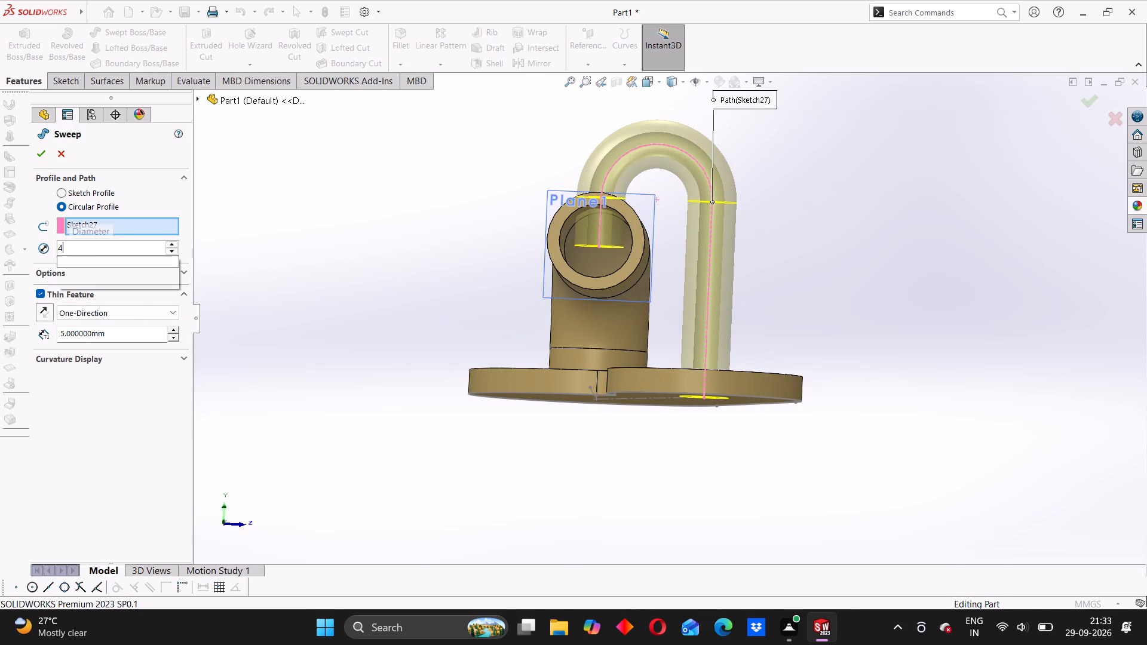
key("Return")
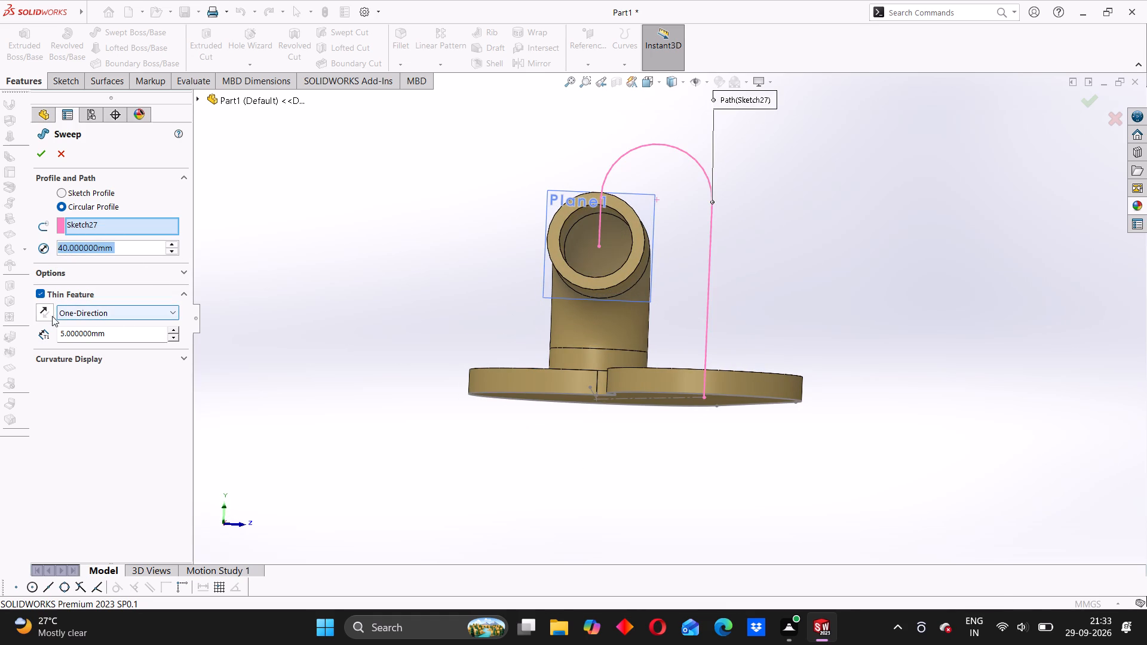
left_click(44, 316)
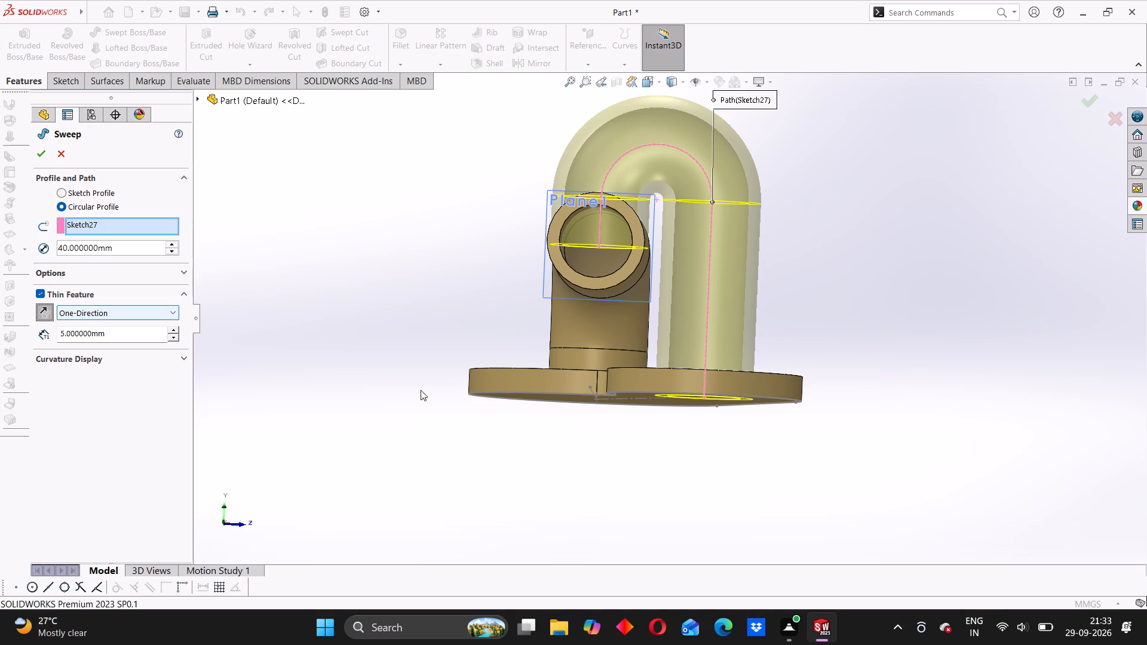
scroll(453, 384, "up", 3)
middle_click_drag(621, 383, 579, 444)
left_click(44, 315)
left_click(44, 315)
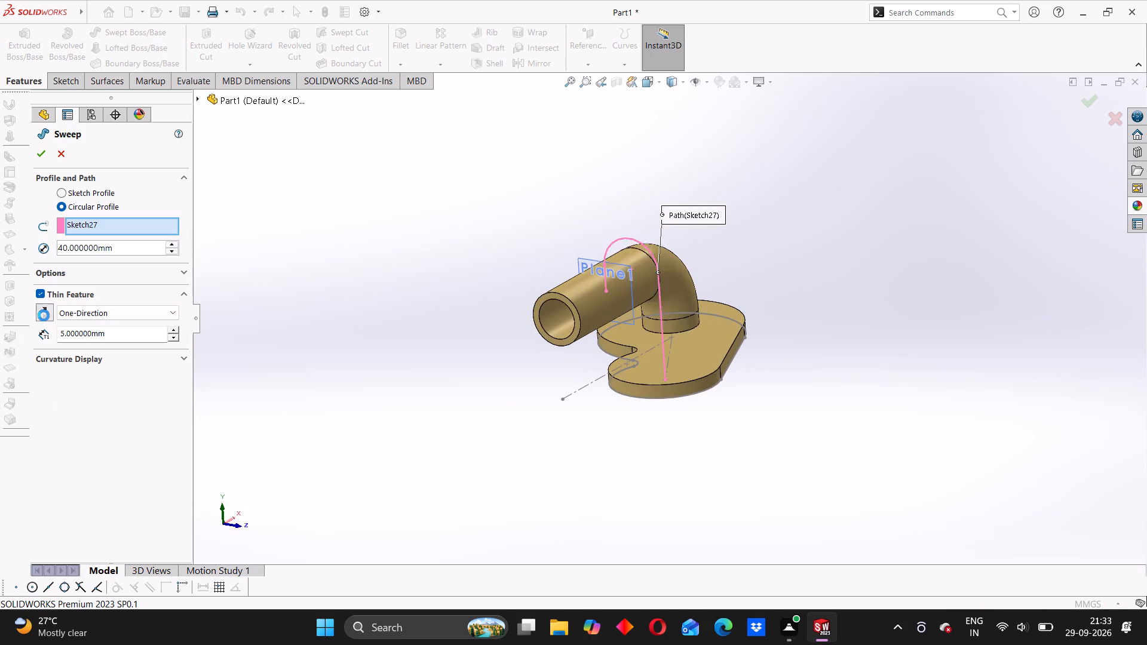
scroll(530, 363, "down", 3)
middle_click_drag(553, 408, 584, 391)
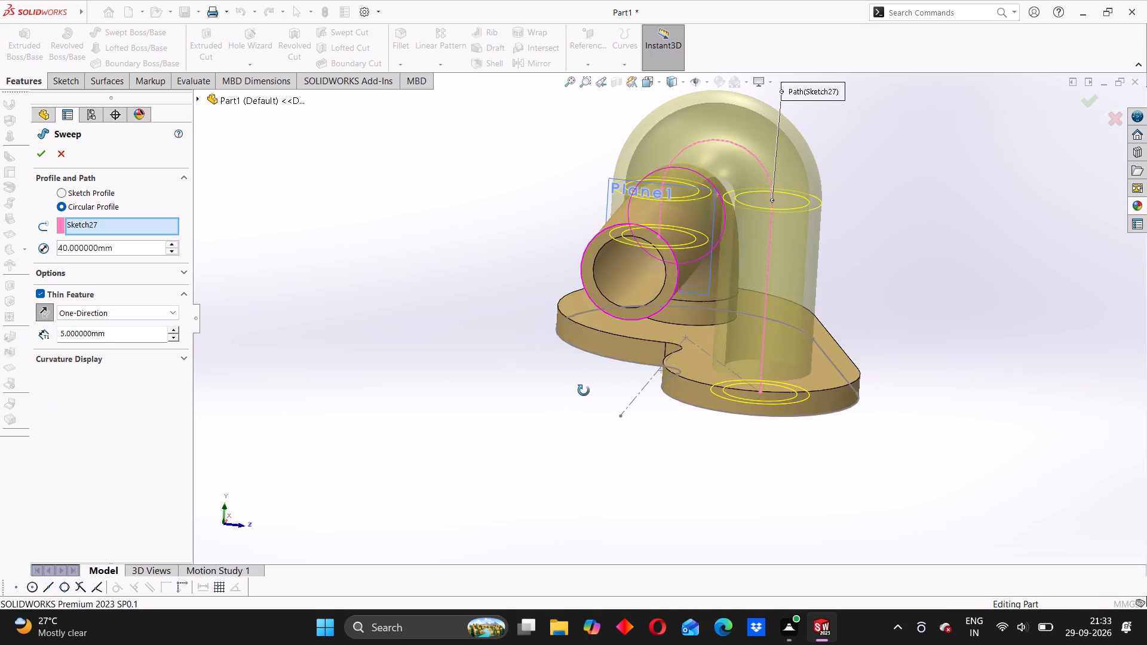
middle_click_drag(584, 391, 601, 360)
scroll(623, 312, "down", 4)
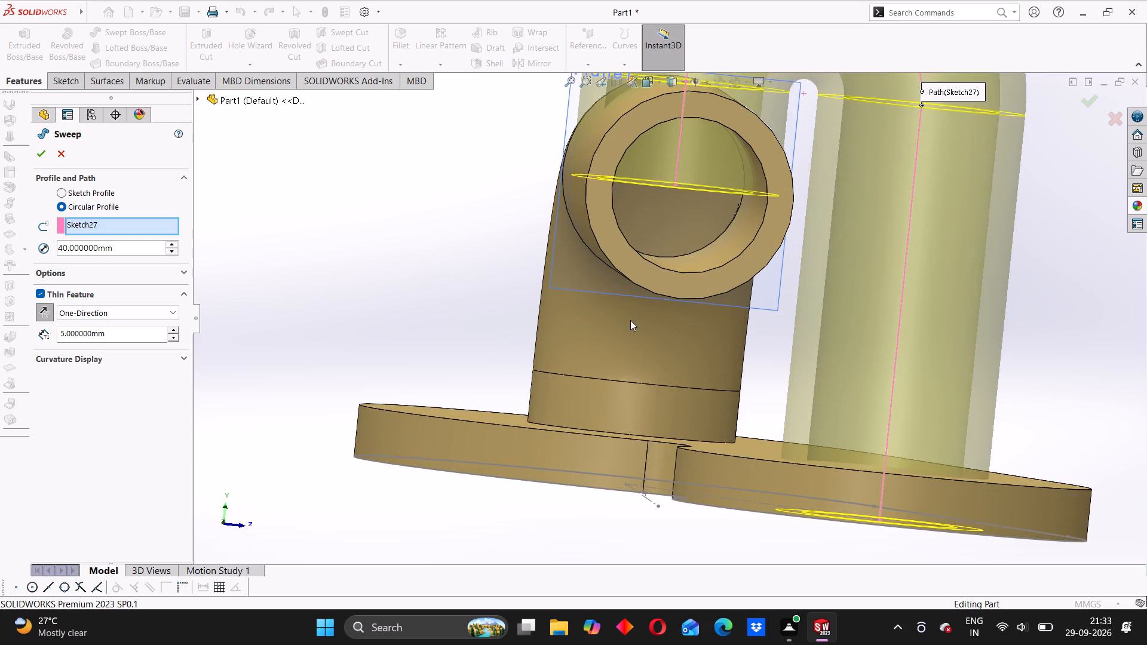
scroll(632, 320, "up", 3)
middle_click_drag(1007, 302, 964, 312)
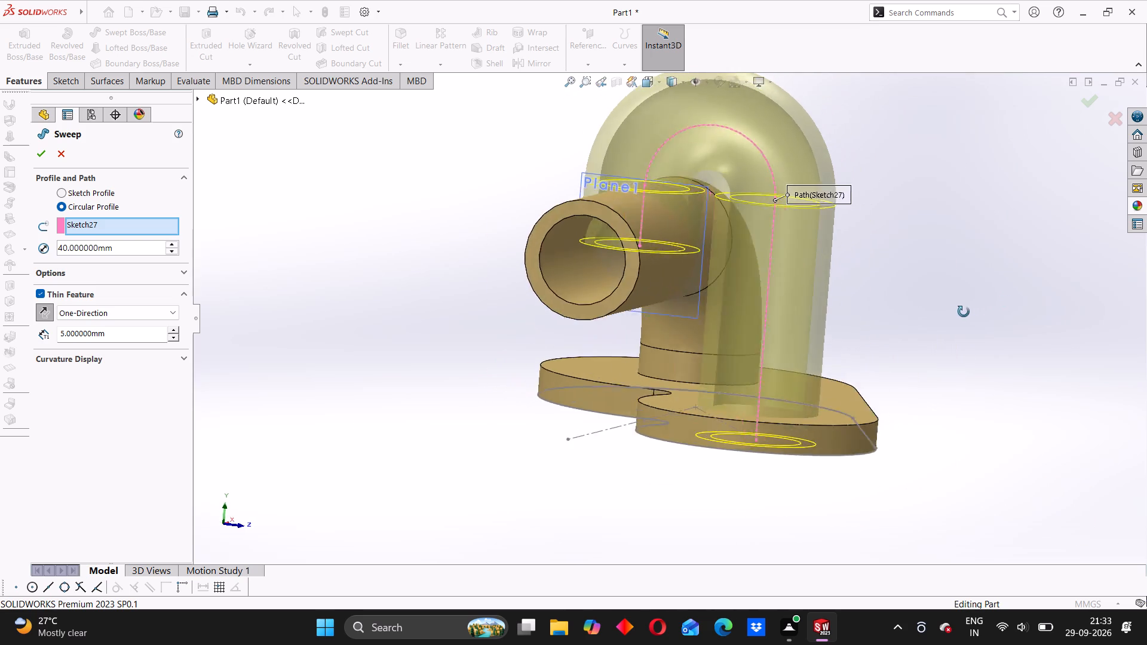
middle_click_drag(964, 312, 900, 322)
left_click(45, 152)
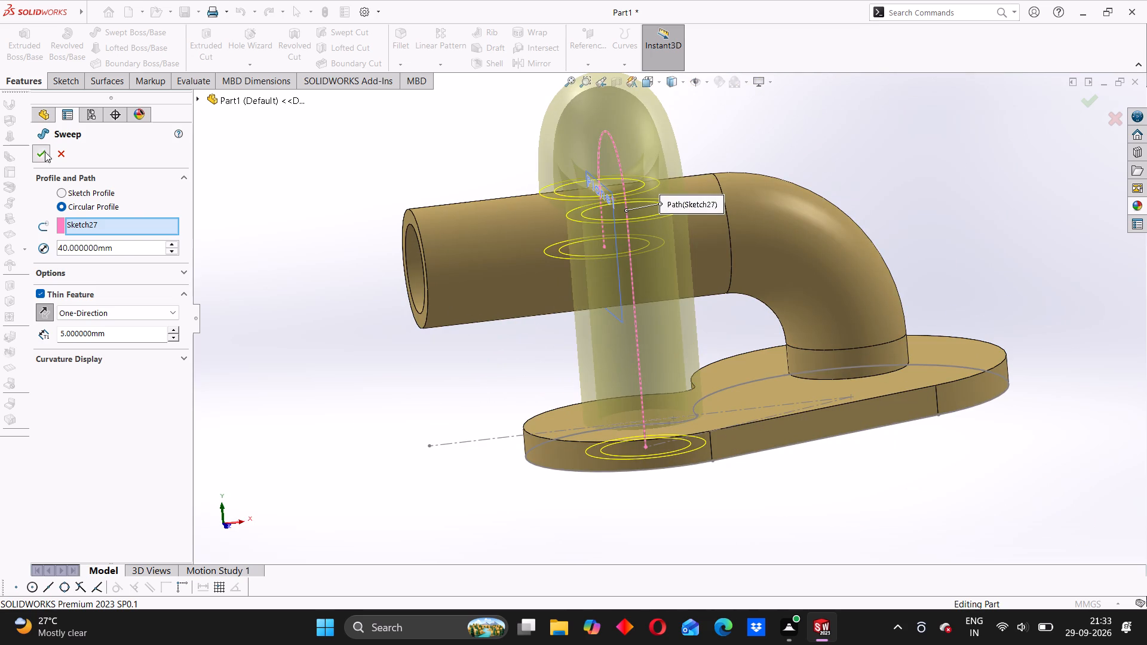
scroll(640, 258, "up", 2)
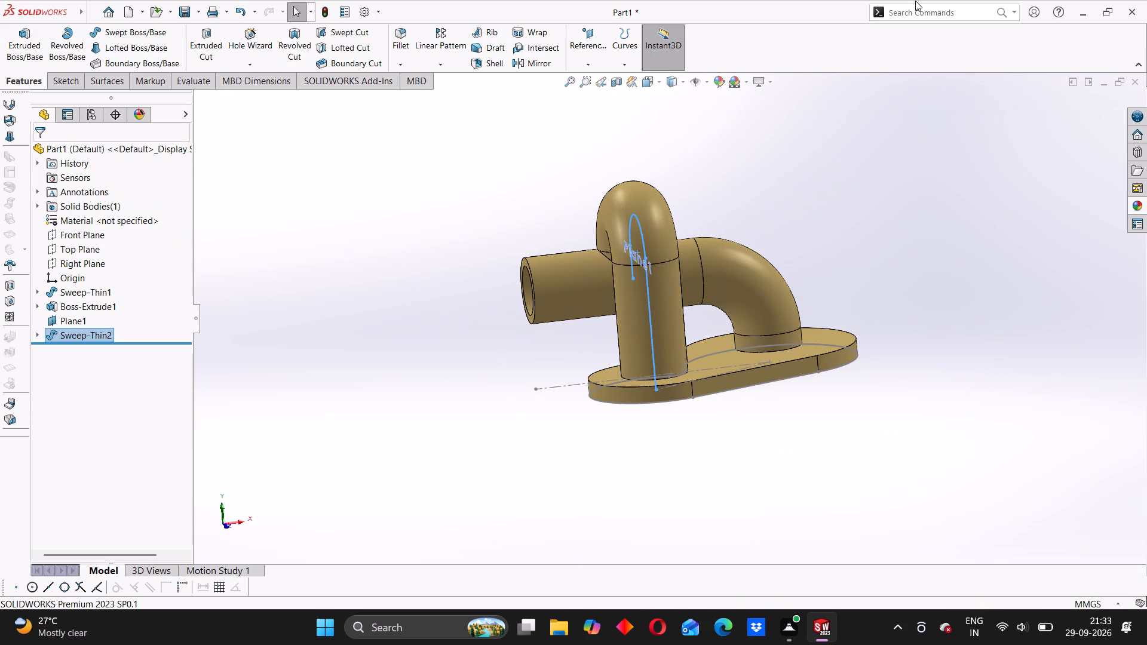
Section the part along the Front Plane and examine the pipe junction's interior.
left_click(918, 9)
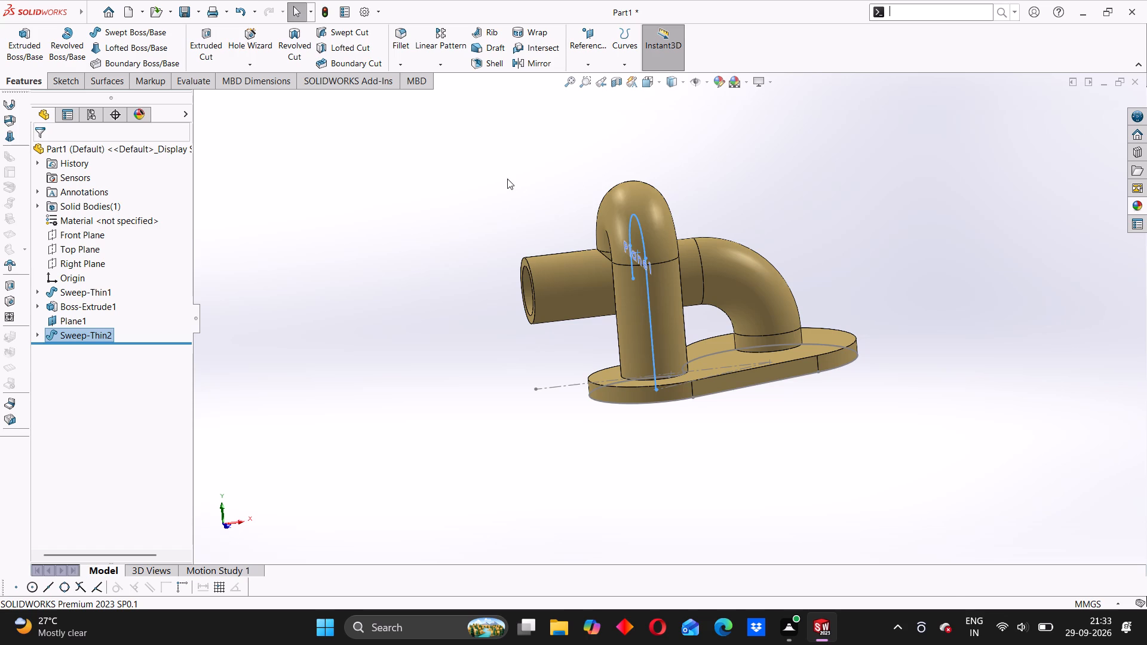
left_click(507, 179)
middle_click_drag(544, 205, 637, 165)
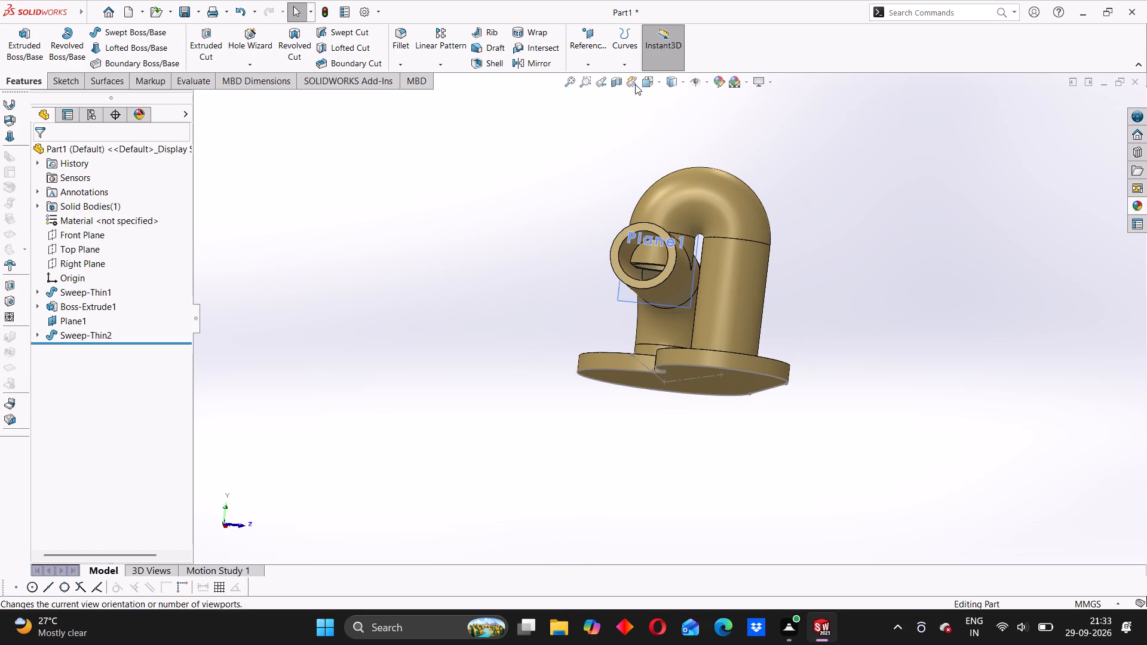
left_click(619, 82)
scroll(784, 238, "down", 1)
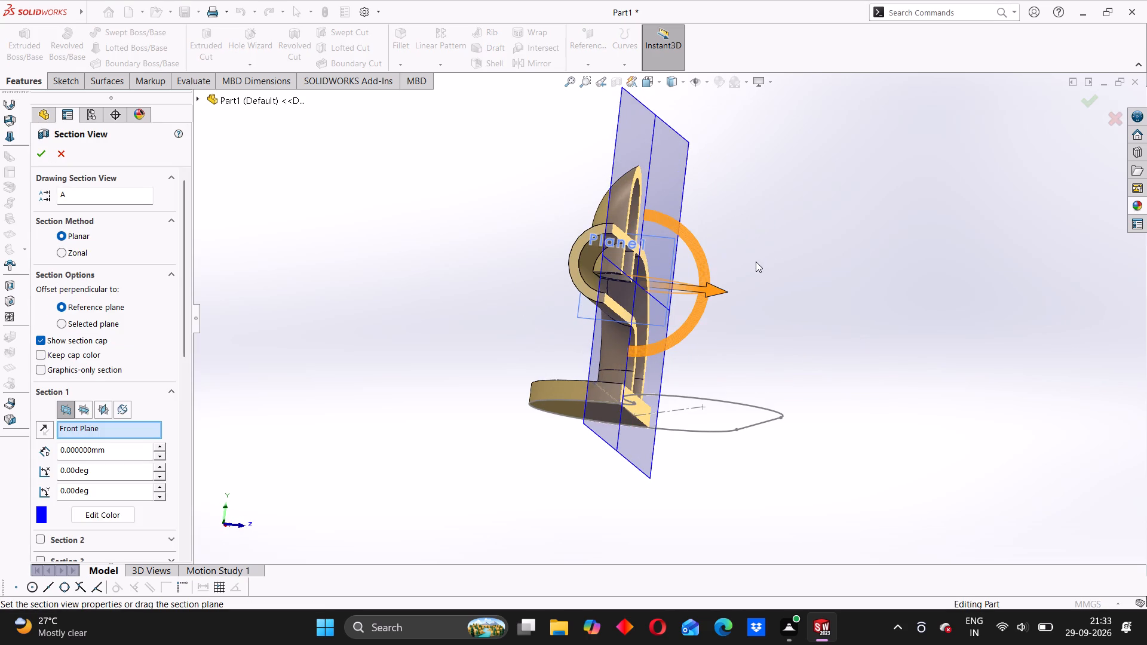
middle_click_drag(761, 278, 705, 308)
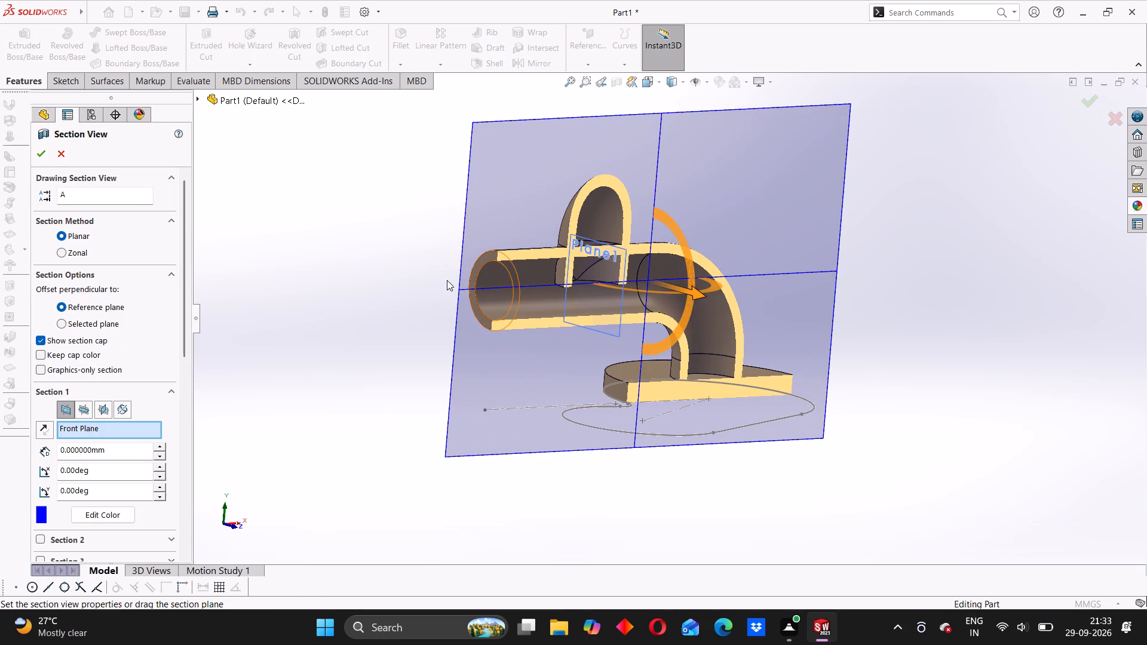
left_click(41, 152)
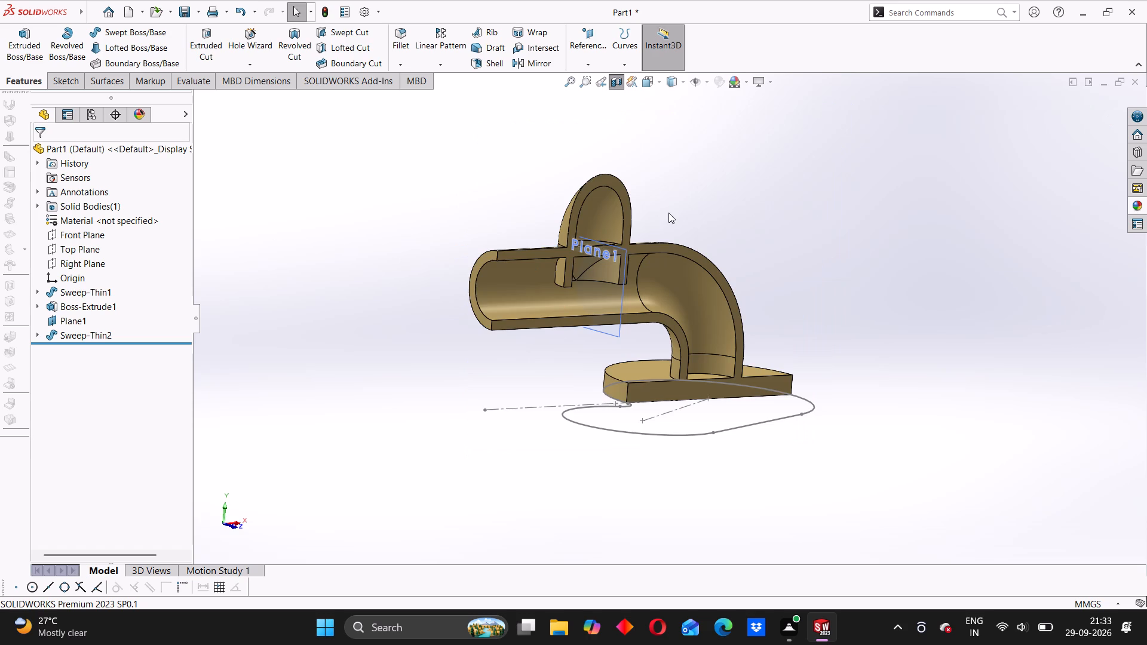
middle_click_drag(668, 213, 704, 207)
middle_click_drag(679, 213, 691, 214)
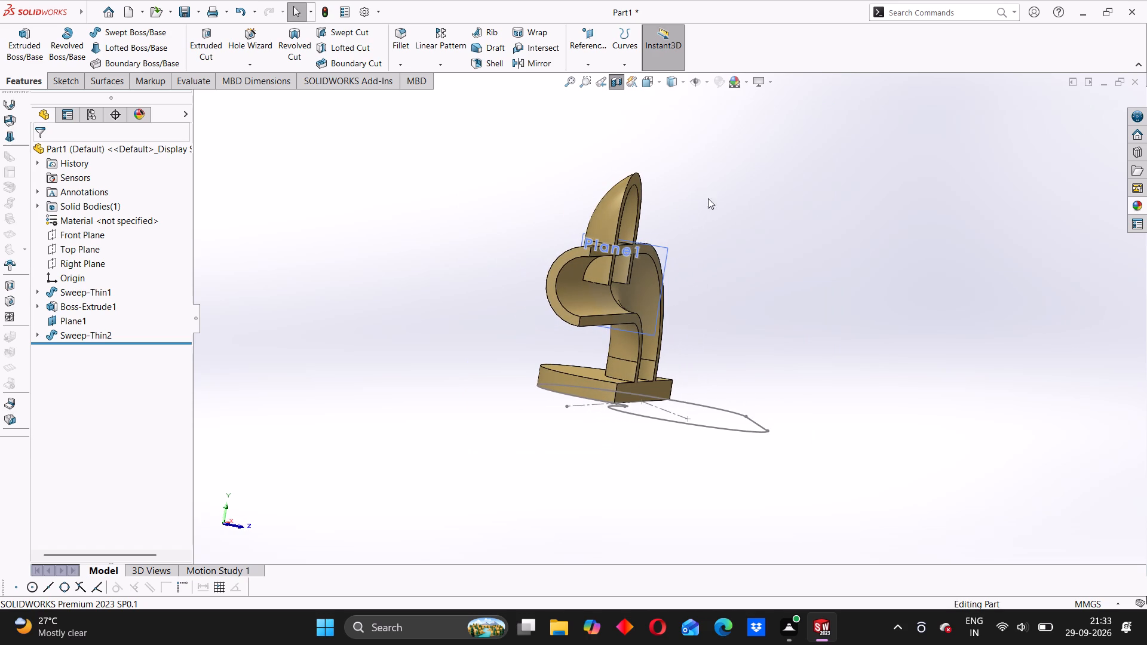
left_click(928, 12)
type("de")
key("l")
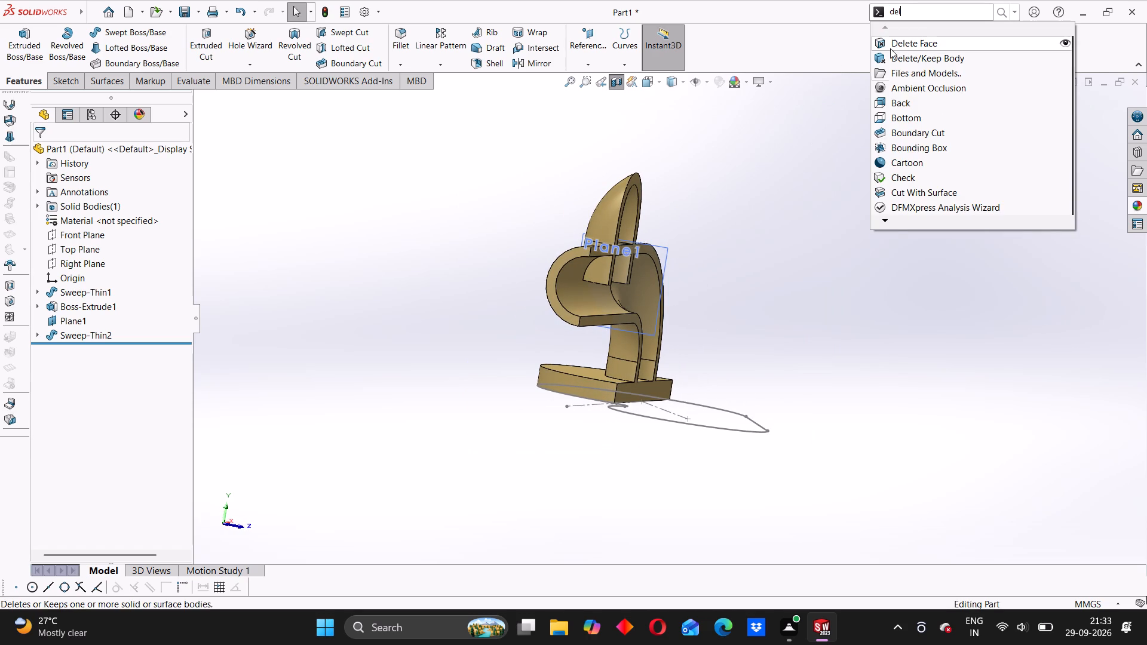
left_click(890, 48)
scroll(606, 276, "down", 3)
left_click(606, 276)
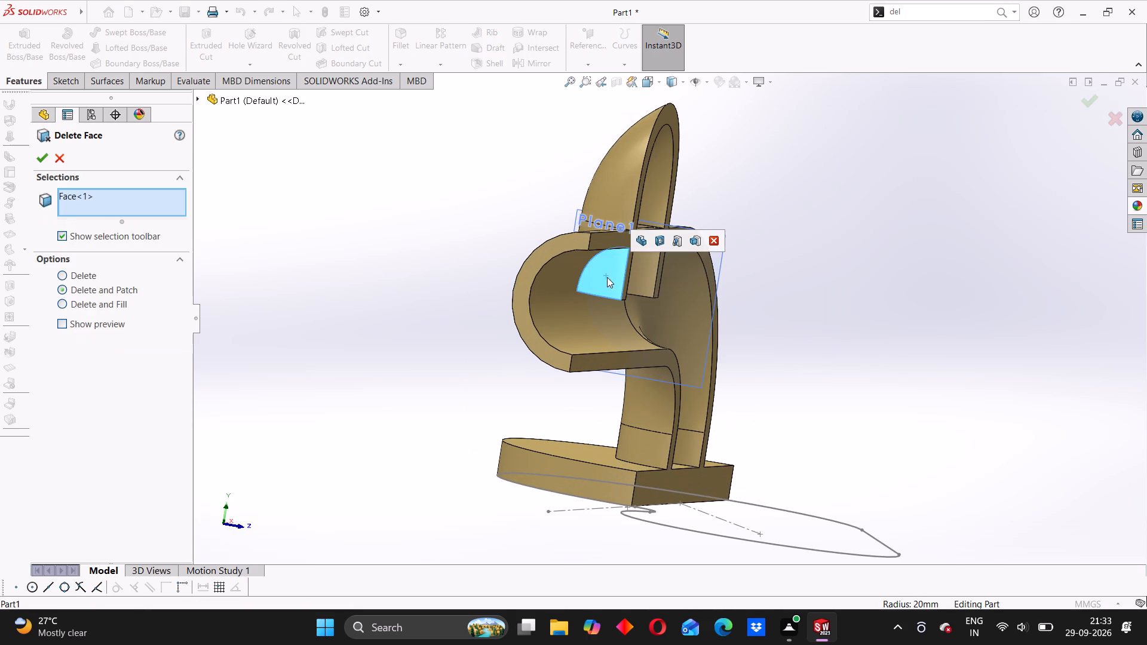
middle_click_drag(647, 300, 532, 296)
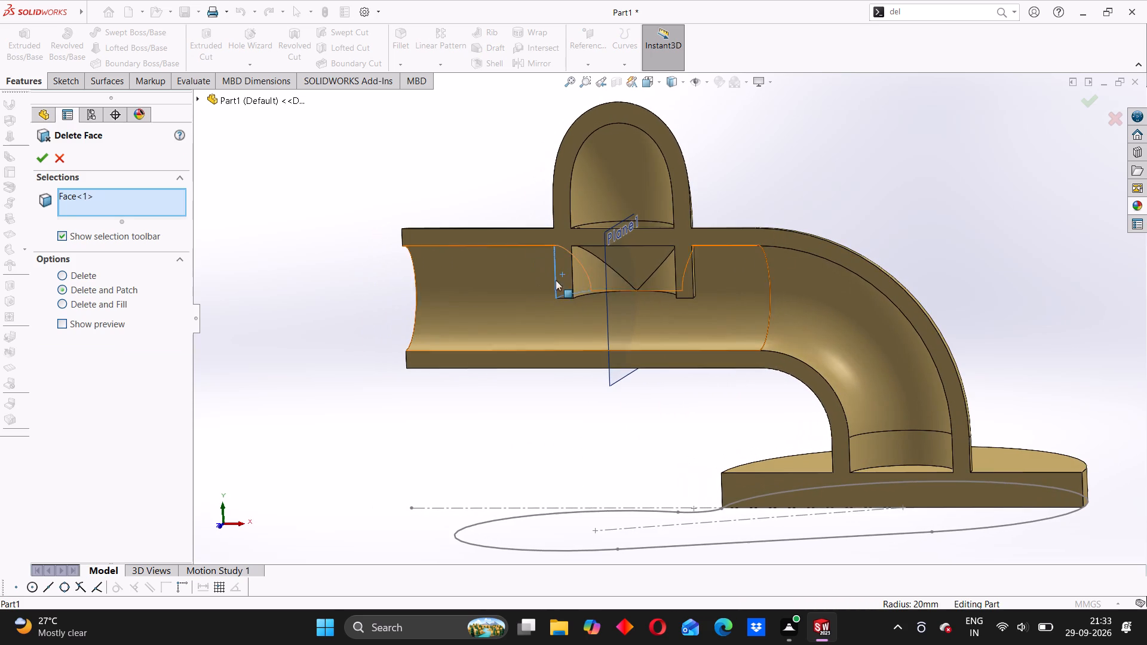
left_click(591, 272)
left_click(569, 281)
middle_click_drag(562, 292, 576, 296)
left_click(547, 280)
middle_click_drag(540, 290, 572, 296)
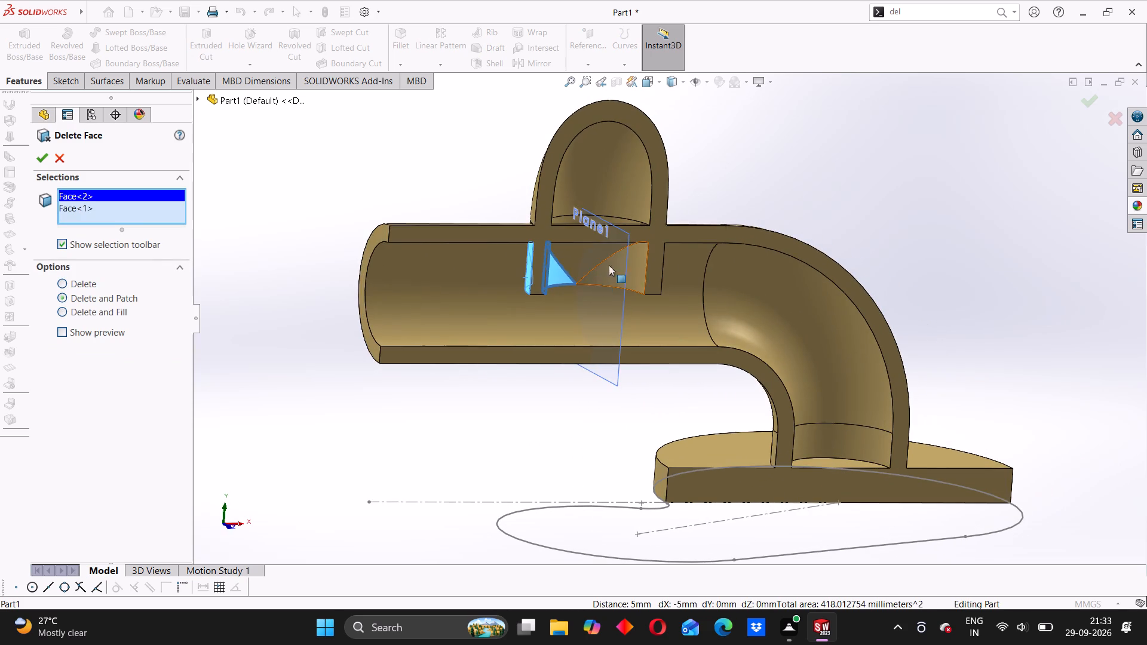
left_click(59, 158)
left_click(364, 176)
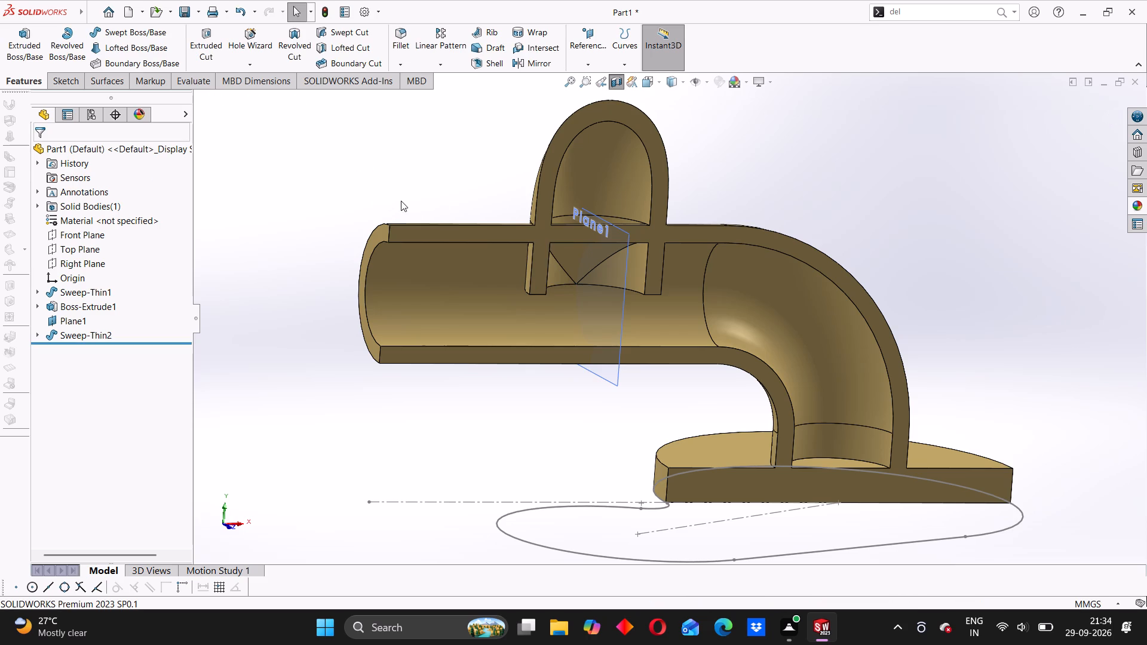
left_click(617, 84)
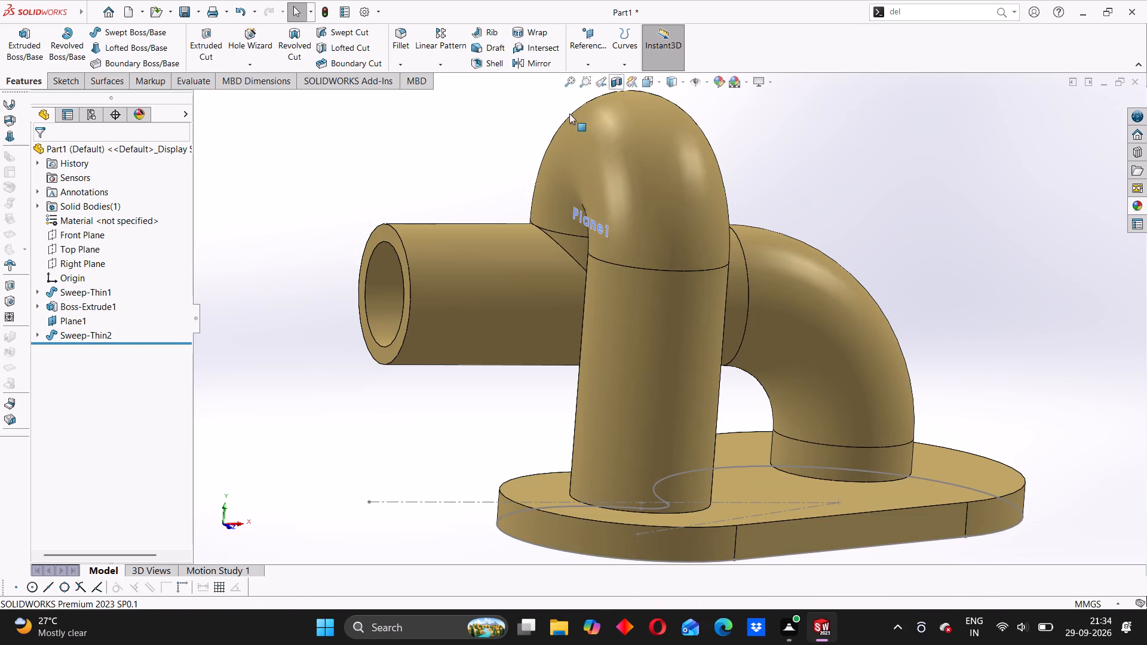
Save the part in the Downloads folder under the name VALVE BODY.
left_click(201, 8)
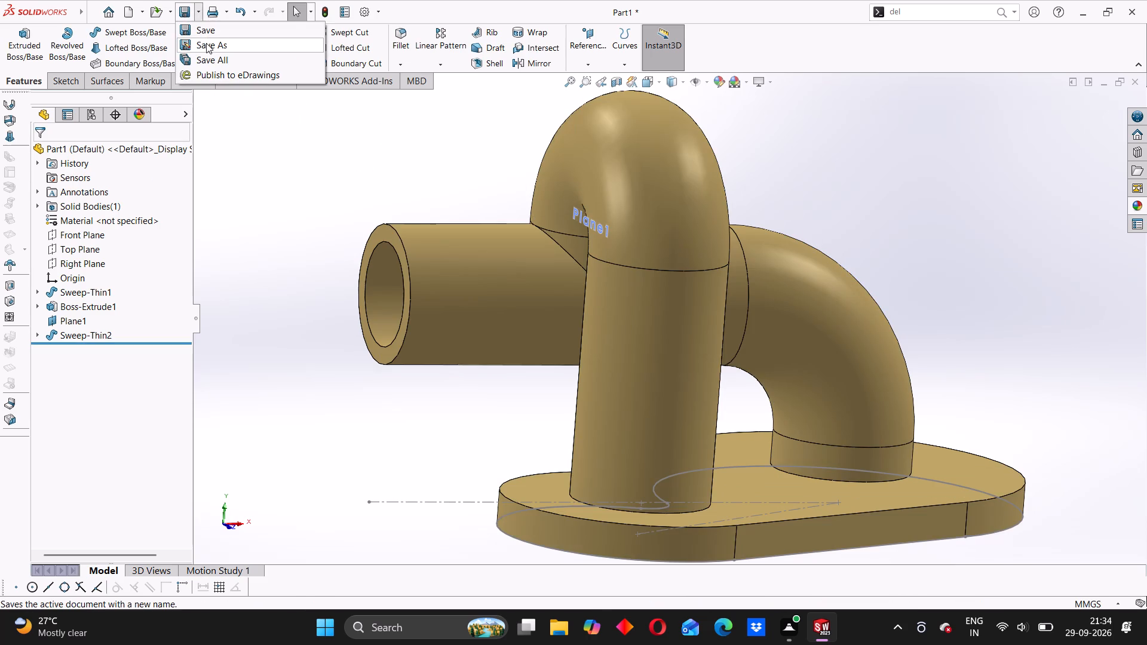
left_click(206, 43)
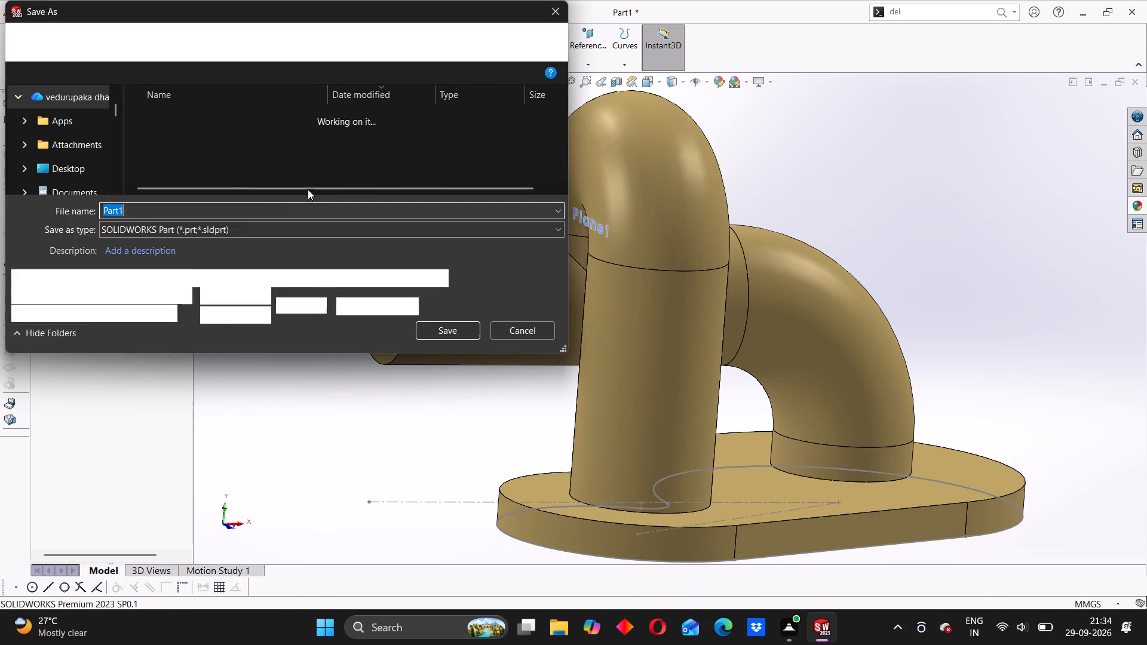
scroll(58, 130, "down", 3)
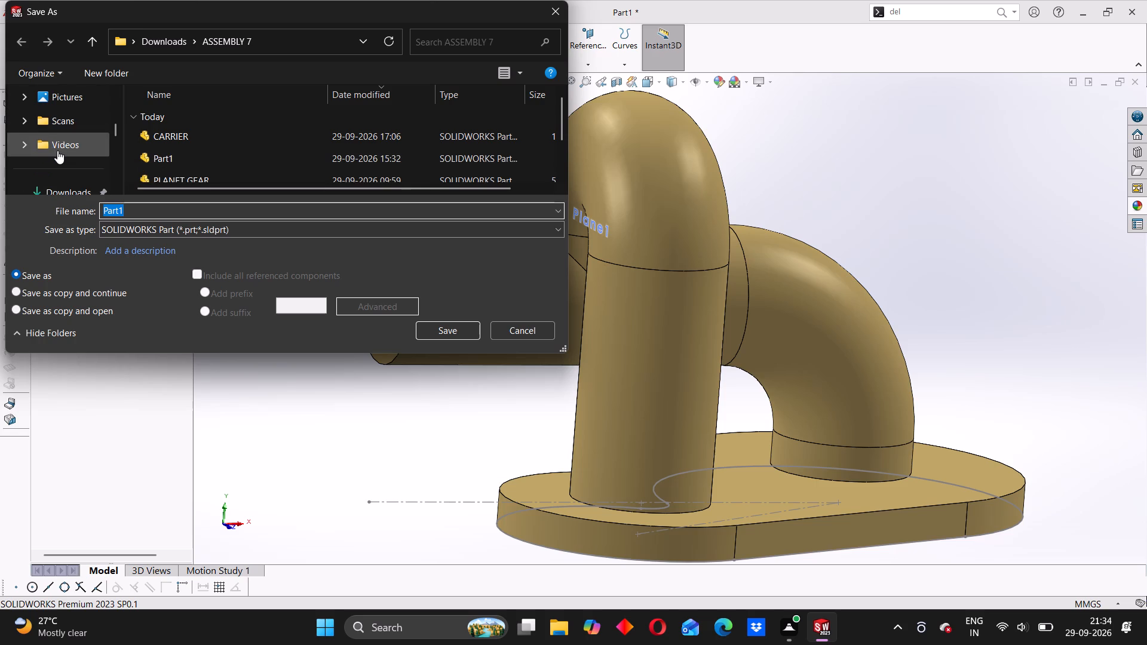
left_click(64, 187)
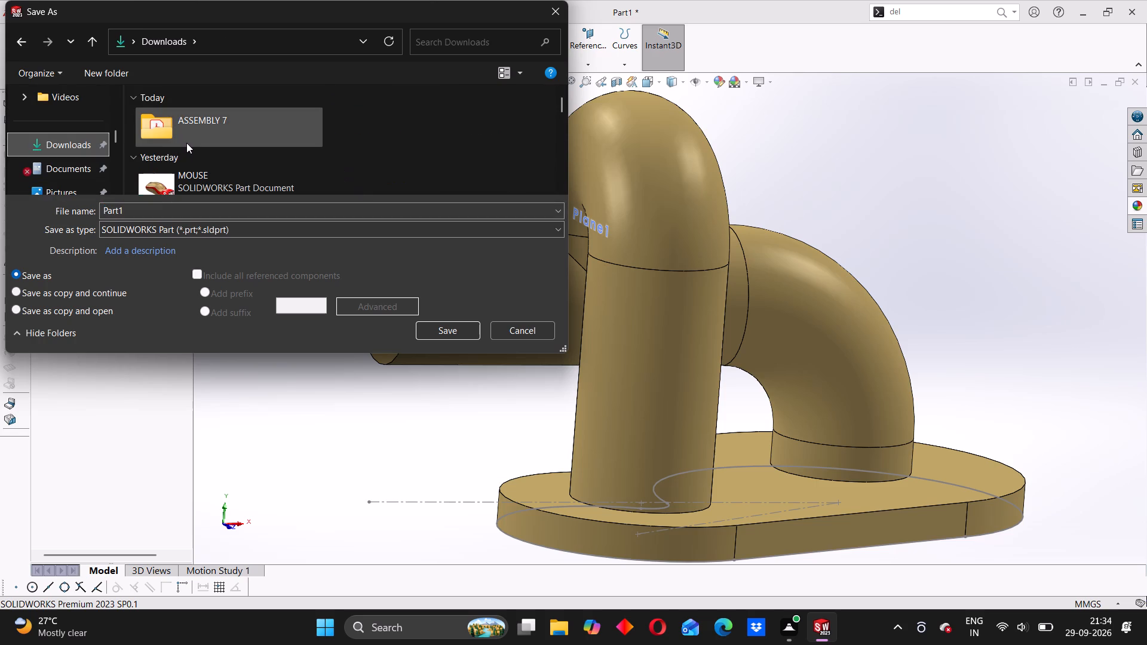
left_click_drag(128, 210, 96, 213)
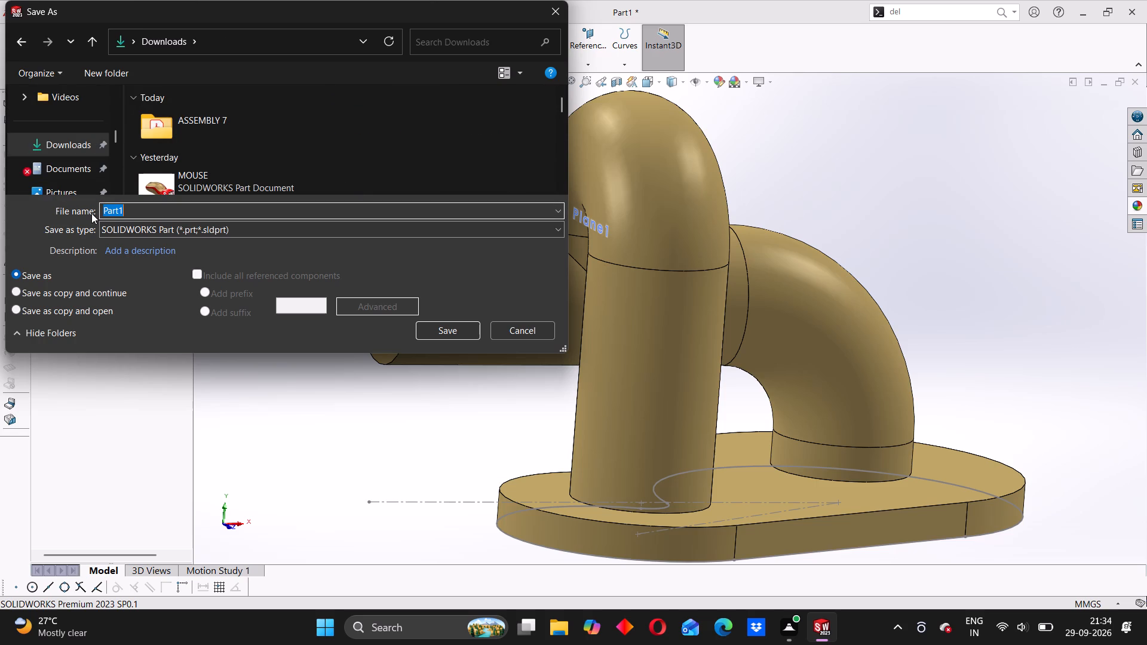
key("Tab")
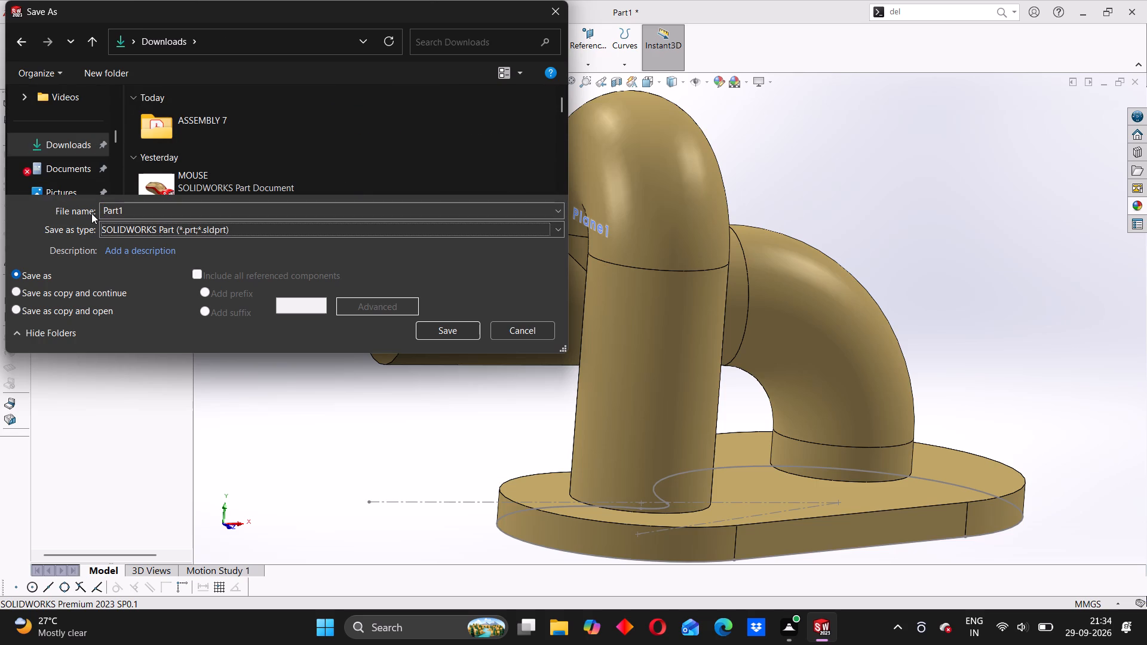
left_click_drag(136, 206, 94, 210)
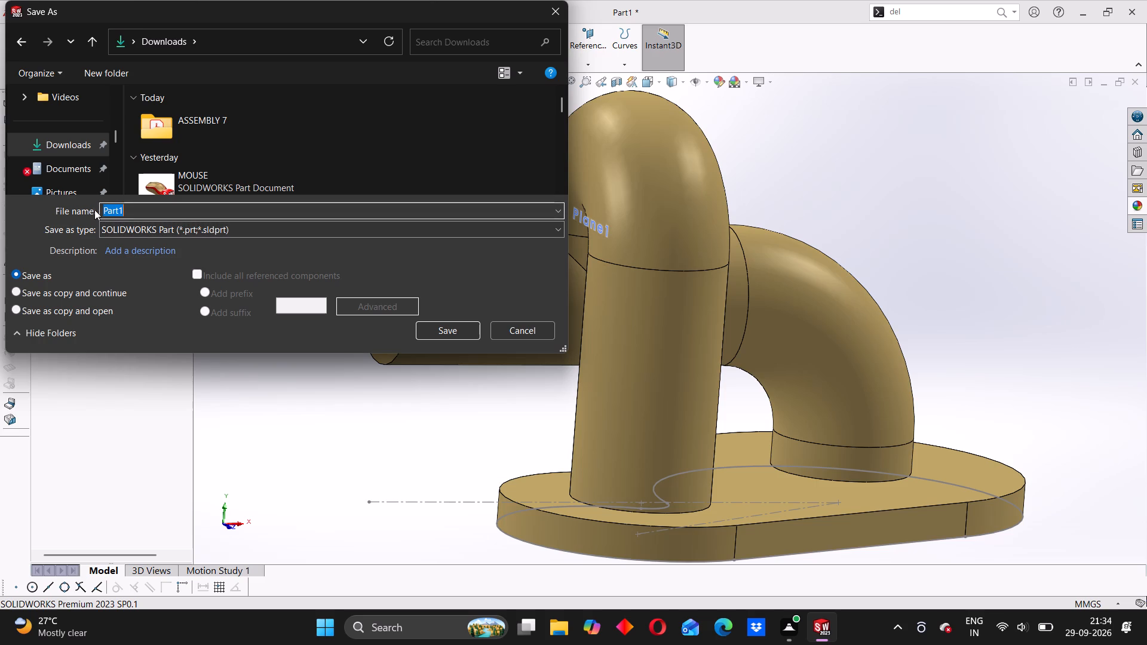
left_click_drag(94, 210, 89, 212)
type("VALVE BODY")
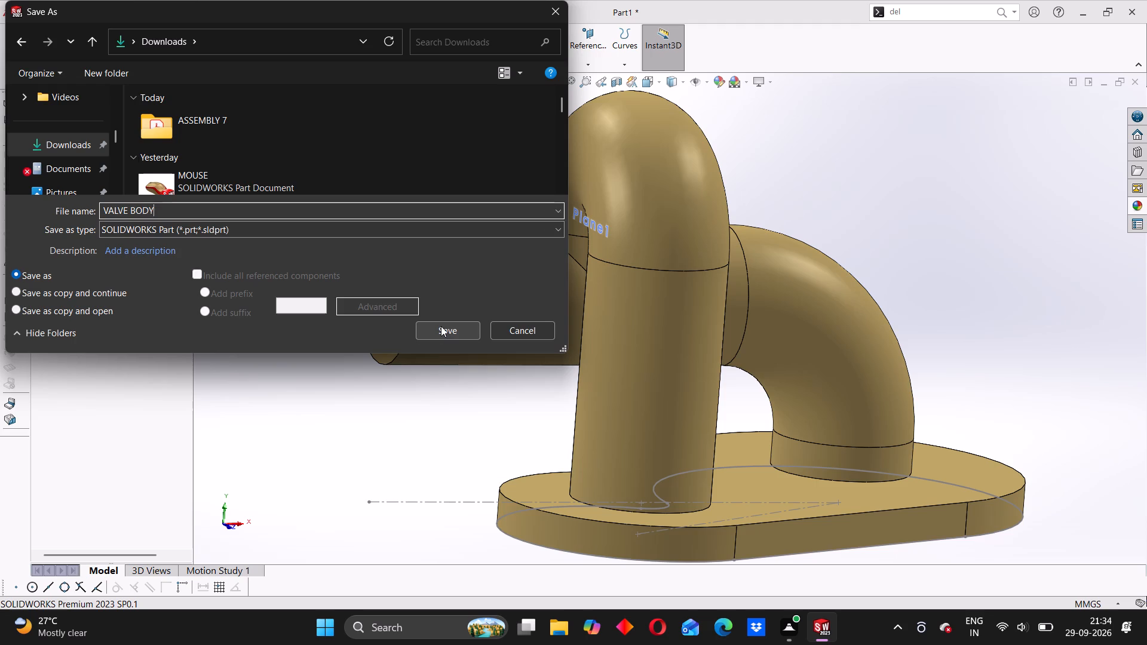
left_click(441, 326)
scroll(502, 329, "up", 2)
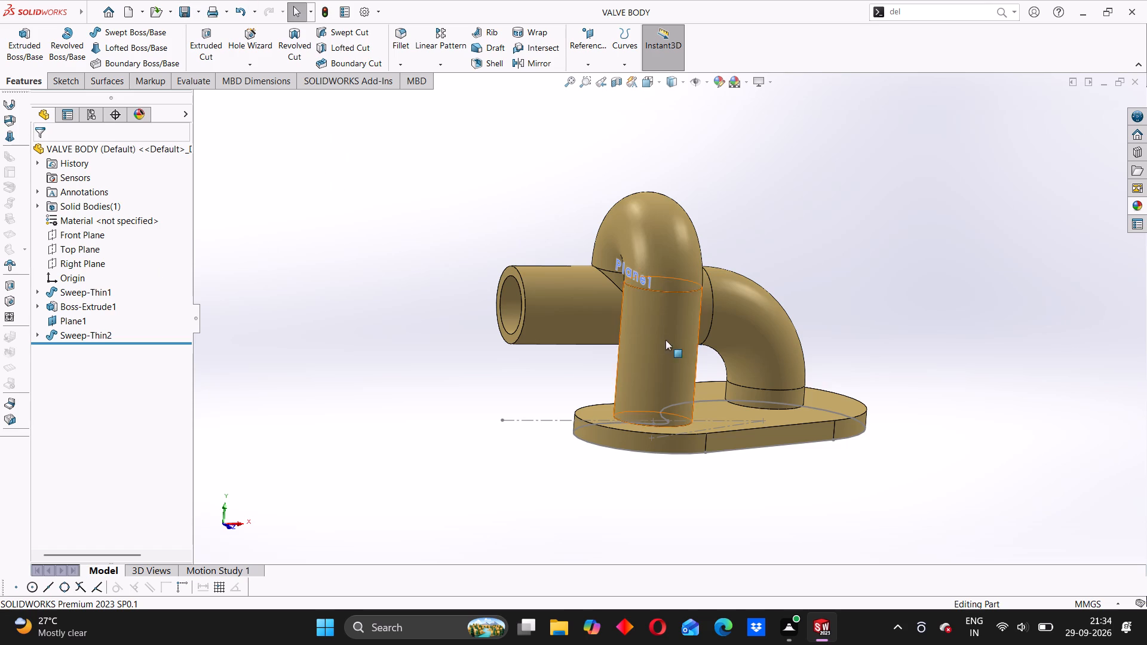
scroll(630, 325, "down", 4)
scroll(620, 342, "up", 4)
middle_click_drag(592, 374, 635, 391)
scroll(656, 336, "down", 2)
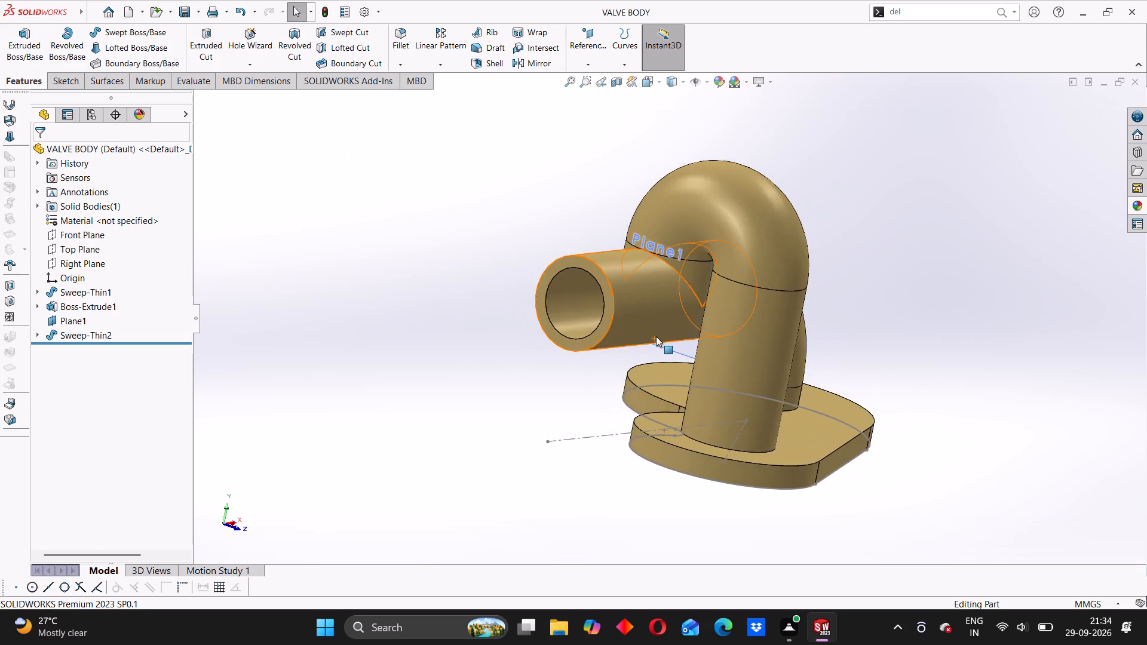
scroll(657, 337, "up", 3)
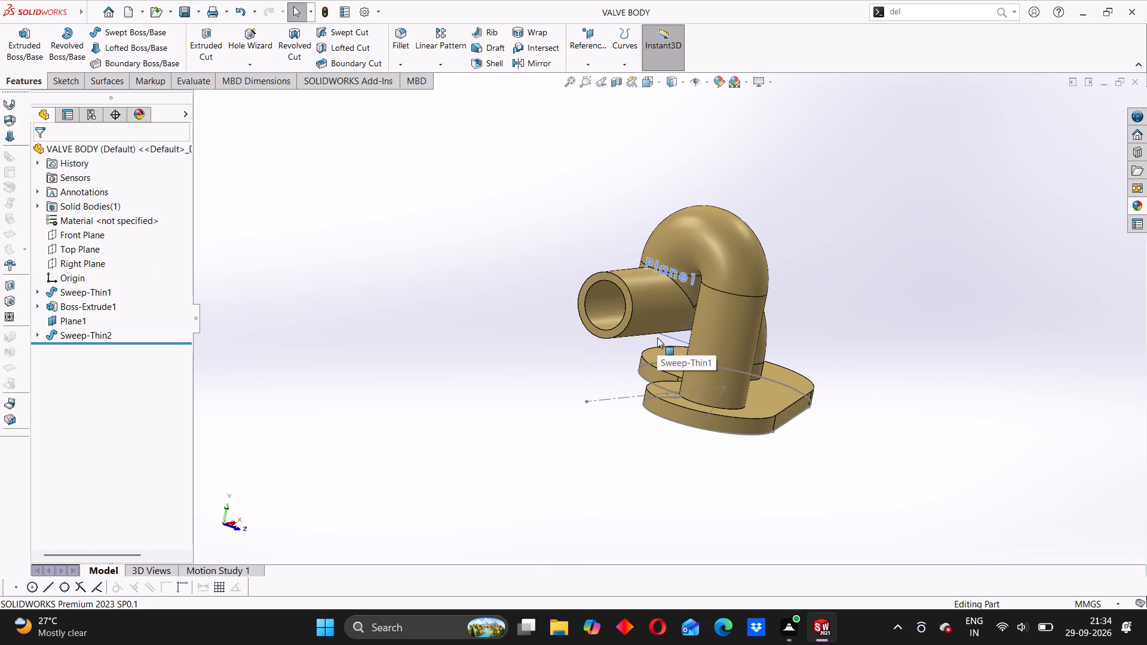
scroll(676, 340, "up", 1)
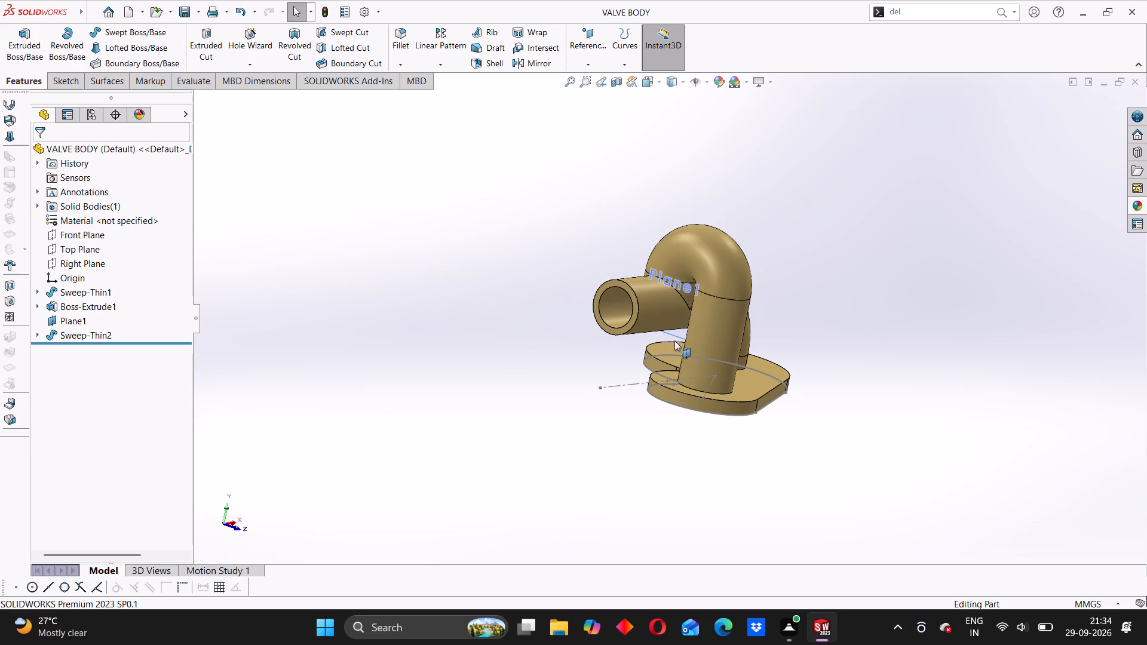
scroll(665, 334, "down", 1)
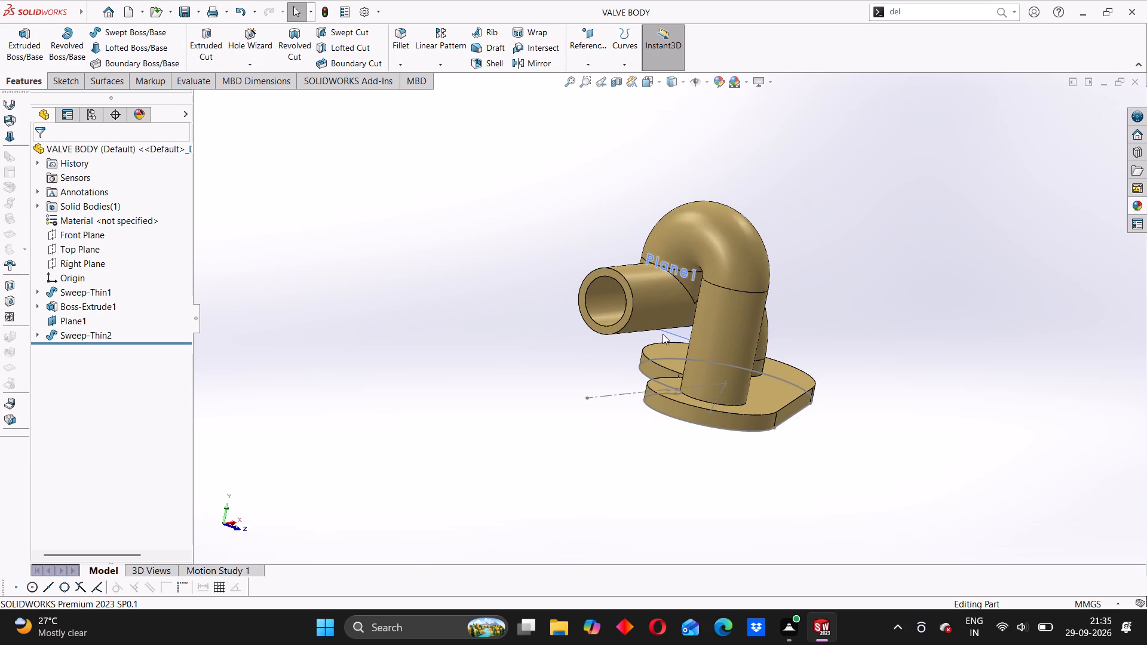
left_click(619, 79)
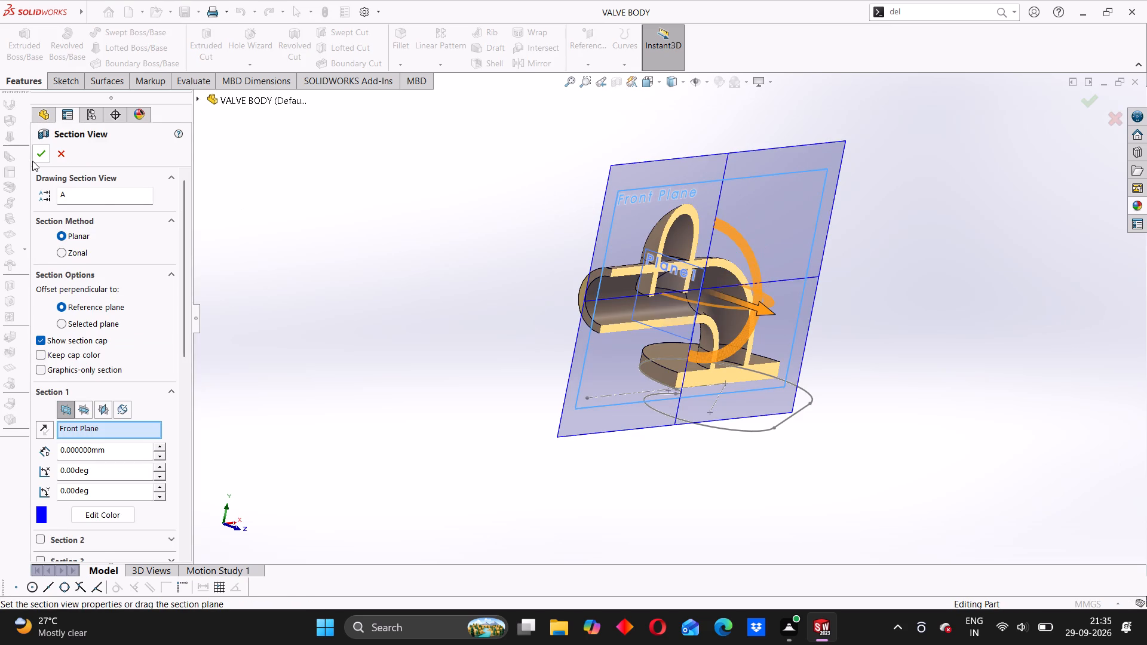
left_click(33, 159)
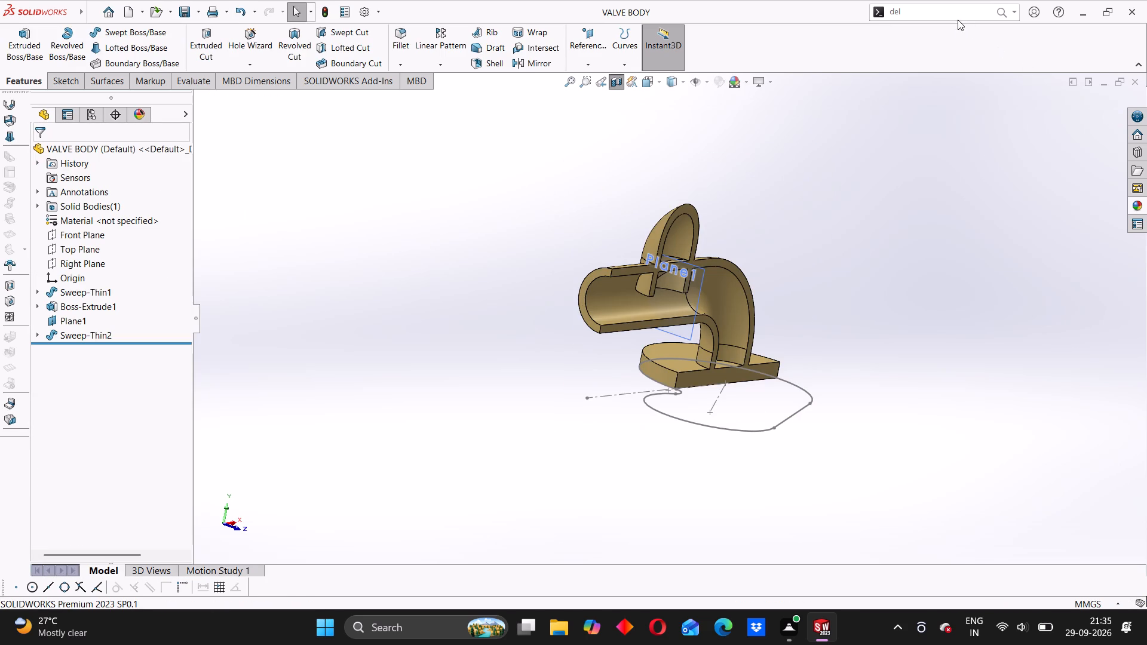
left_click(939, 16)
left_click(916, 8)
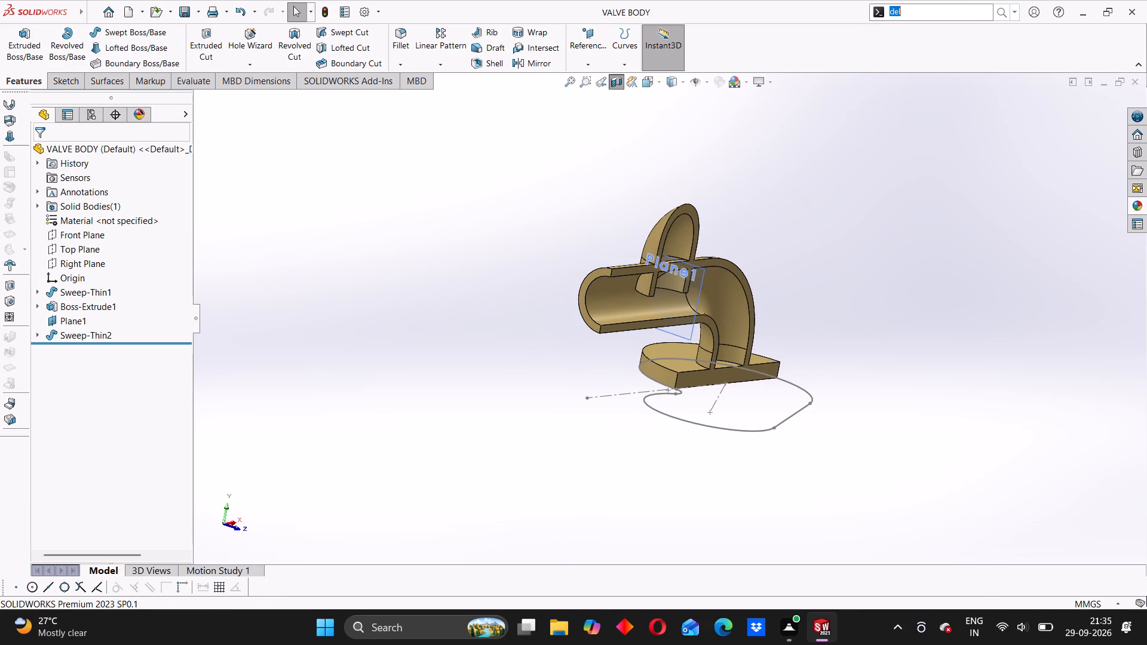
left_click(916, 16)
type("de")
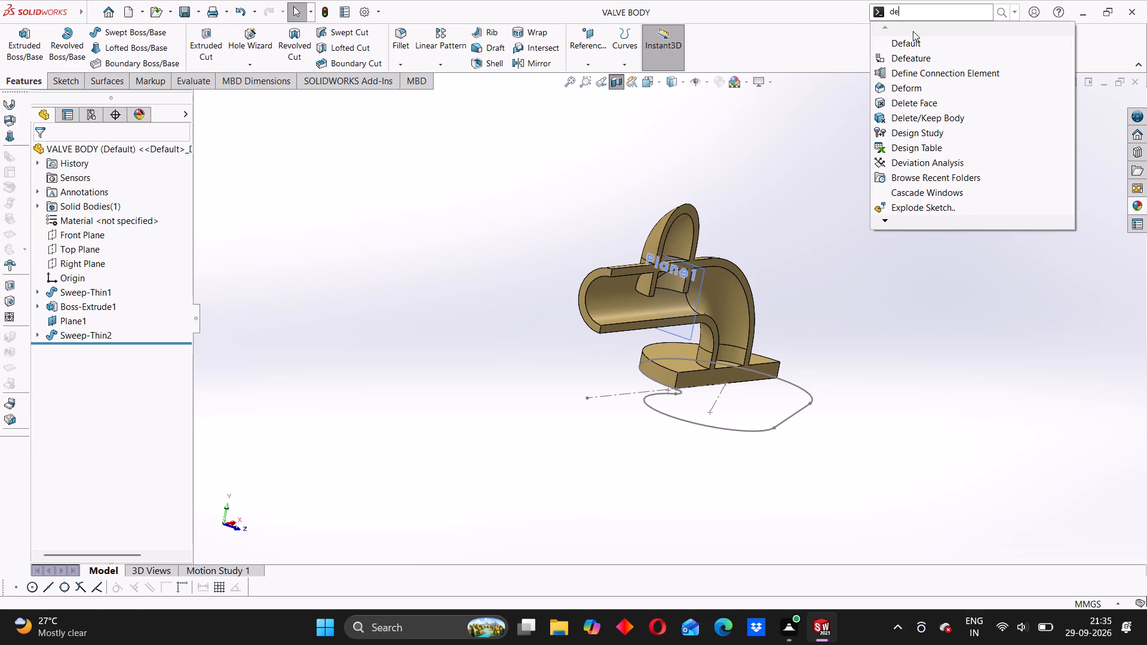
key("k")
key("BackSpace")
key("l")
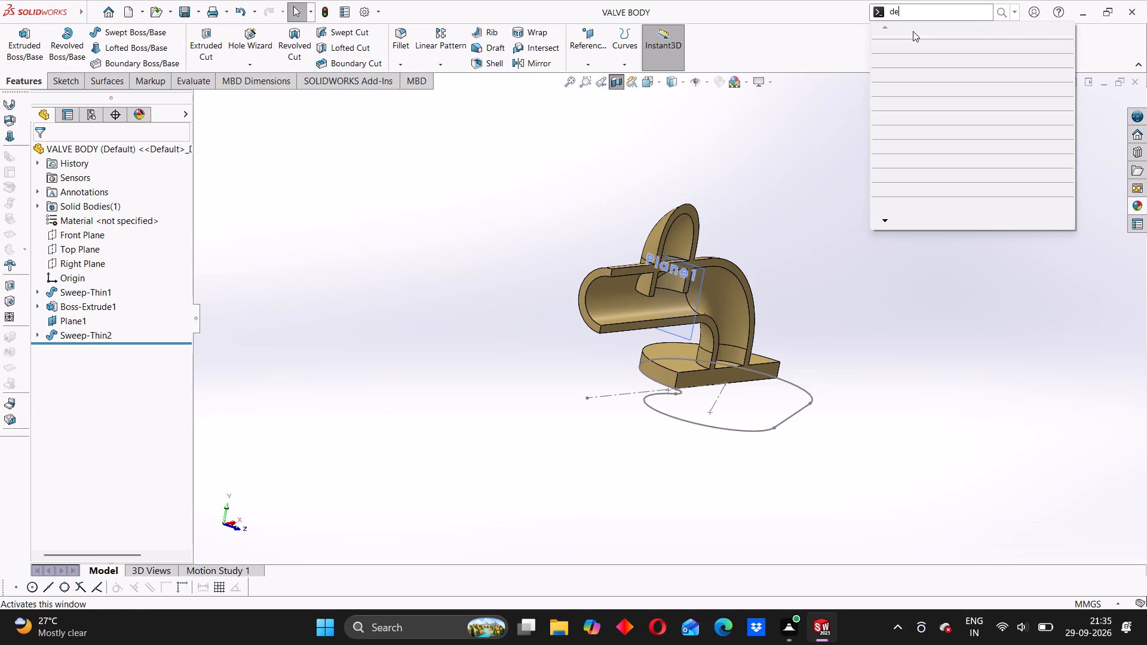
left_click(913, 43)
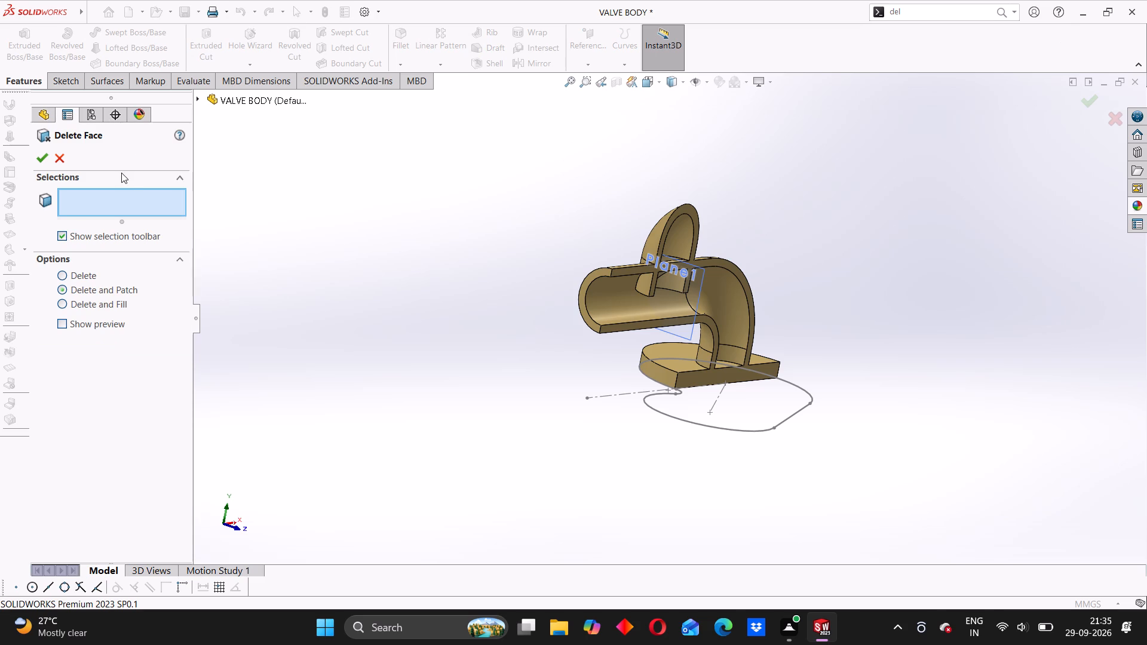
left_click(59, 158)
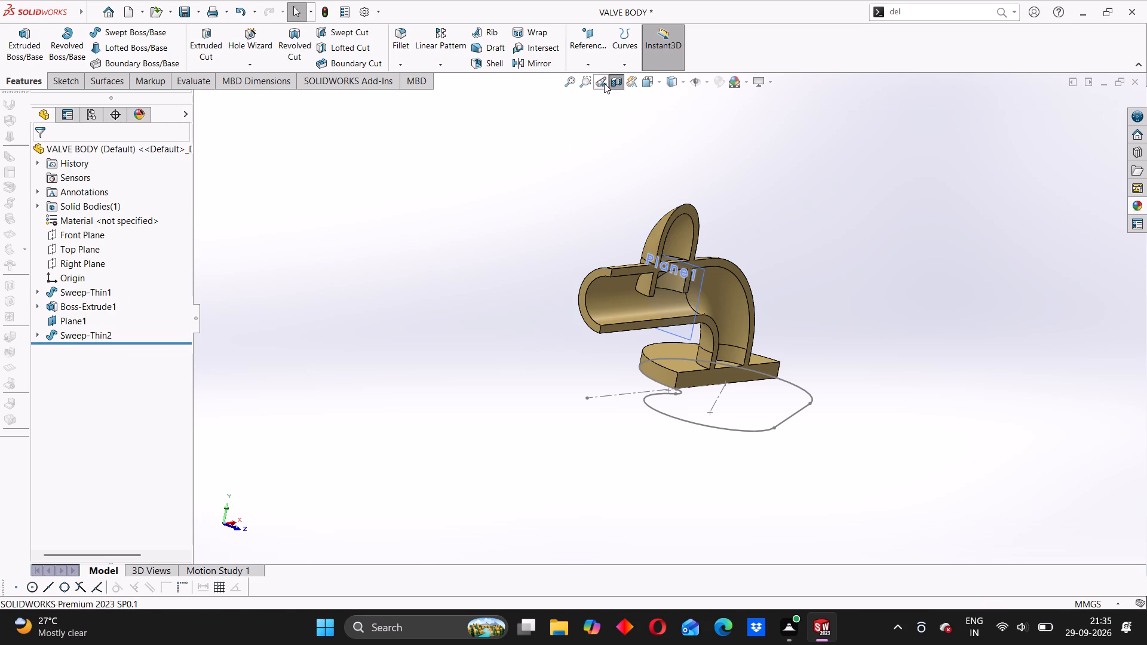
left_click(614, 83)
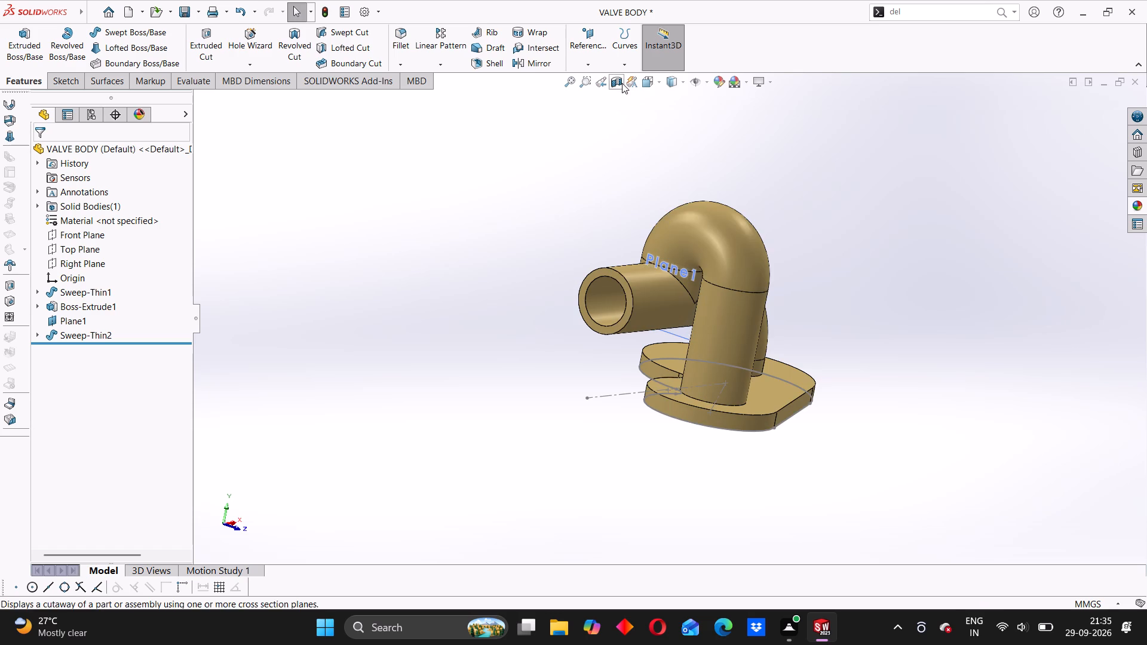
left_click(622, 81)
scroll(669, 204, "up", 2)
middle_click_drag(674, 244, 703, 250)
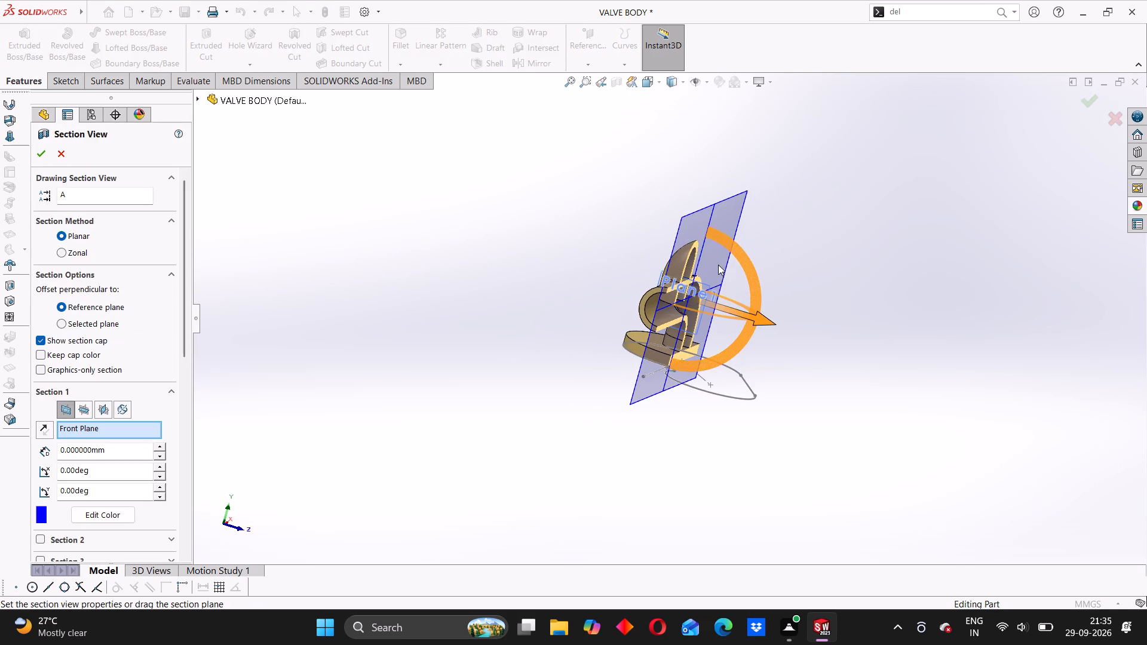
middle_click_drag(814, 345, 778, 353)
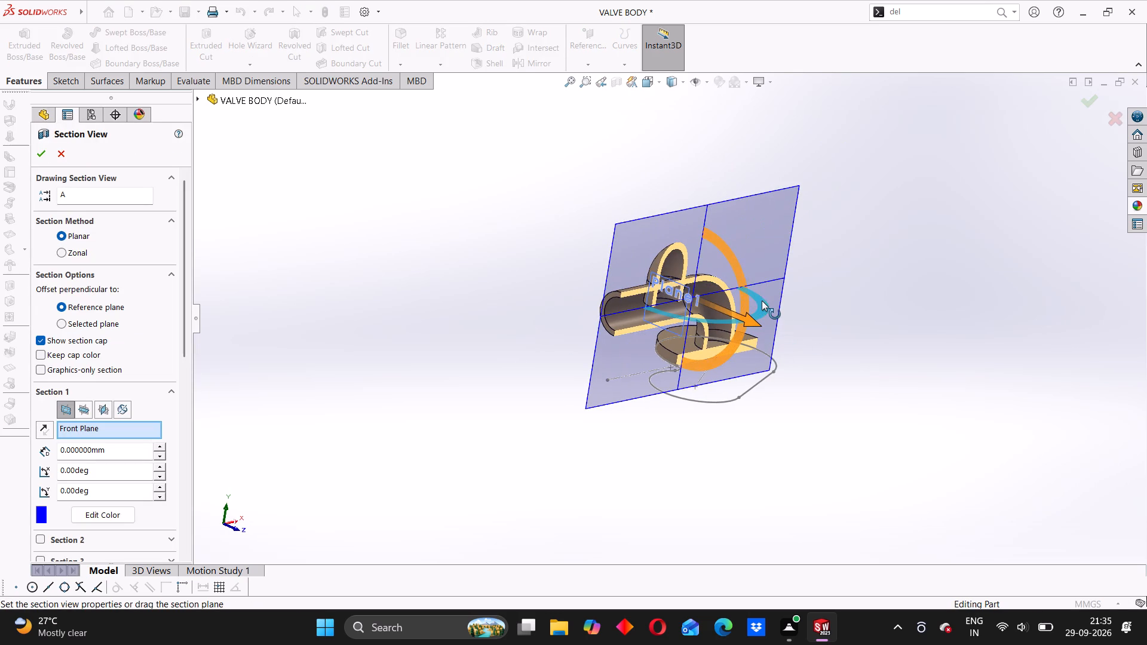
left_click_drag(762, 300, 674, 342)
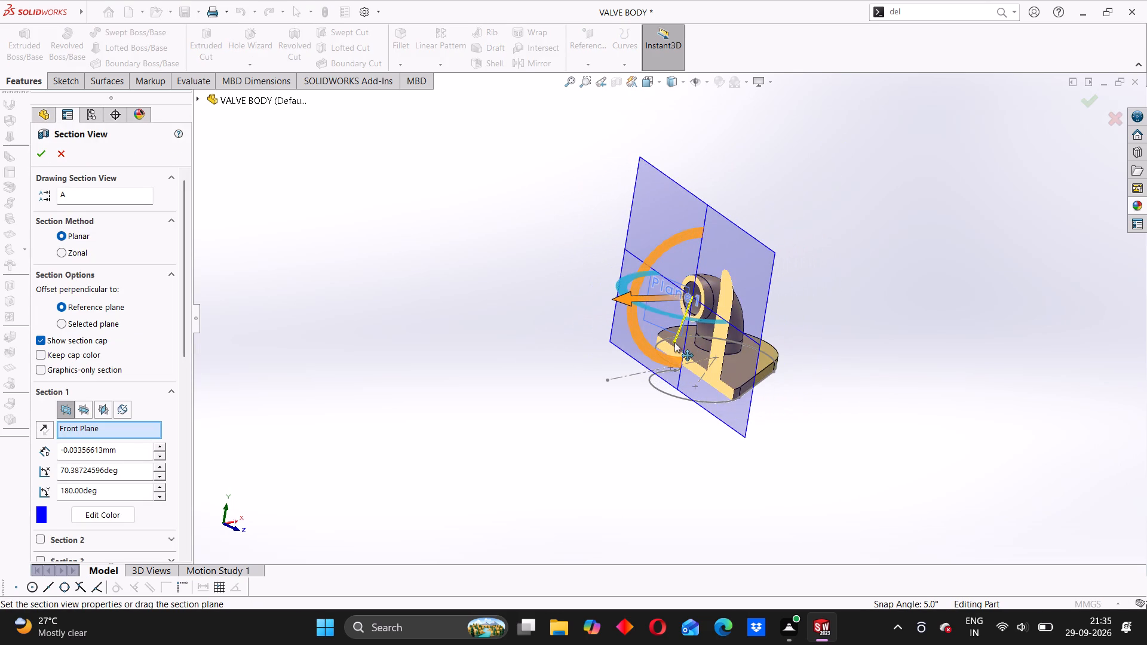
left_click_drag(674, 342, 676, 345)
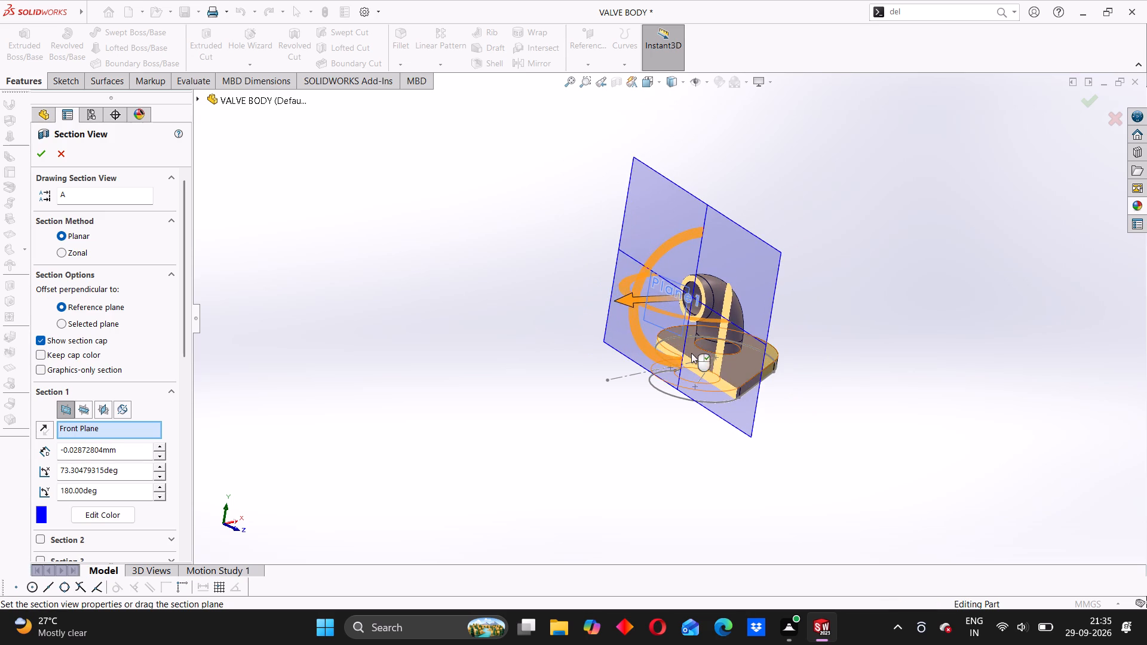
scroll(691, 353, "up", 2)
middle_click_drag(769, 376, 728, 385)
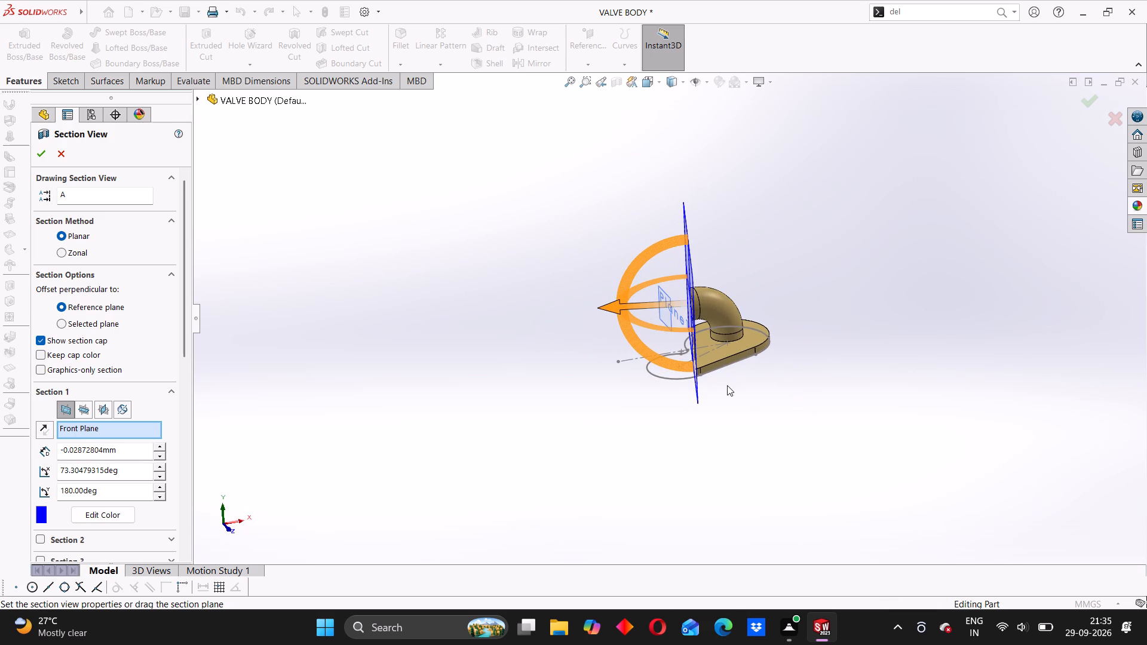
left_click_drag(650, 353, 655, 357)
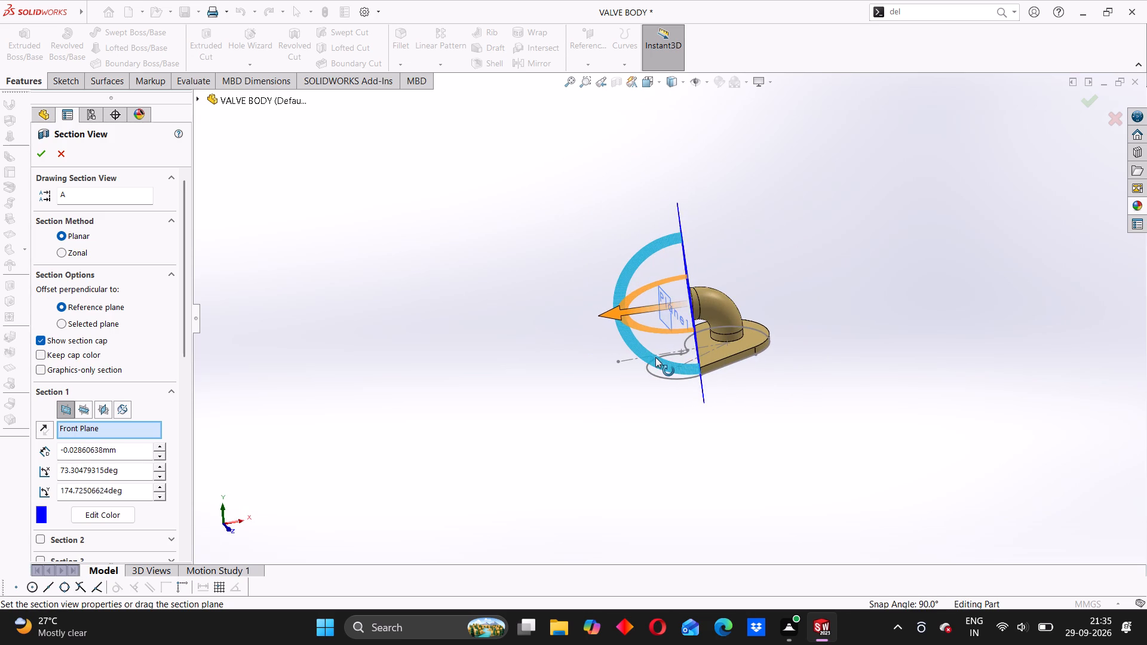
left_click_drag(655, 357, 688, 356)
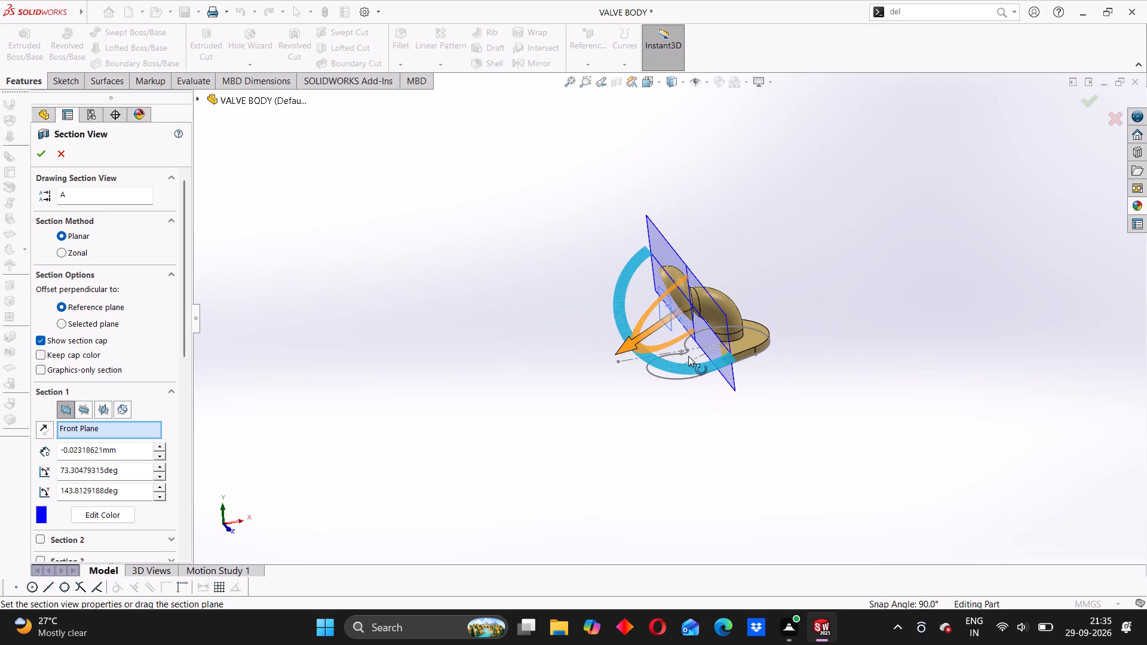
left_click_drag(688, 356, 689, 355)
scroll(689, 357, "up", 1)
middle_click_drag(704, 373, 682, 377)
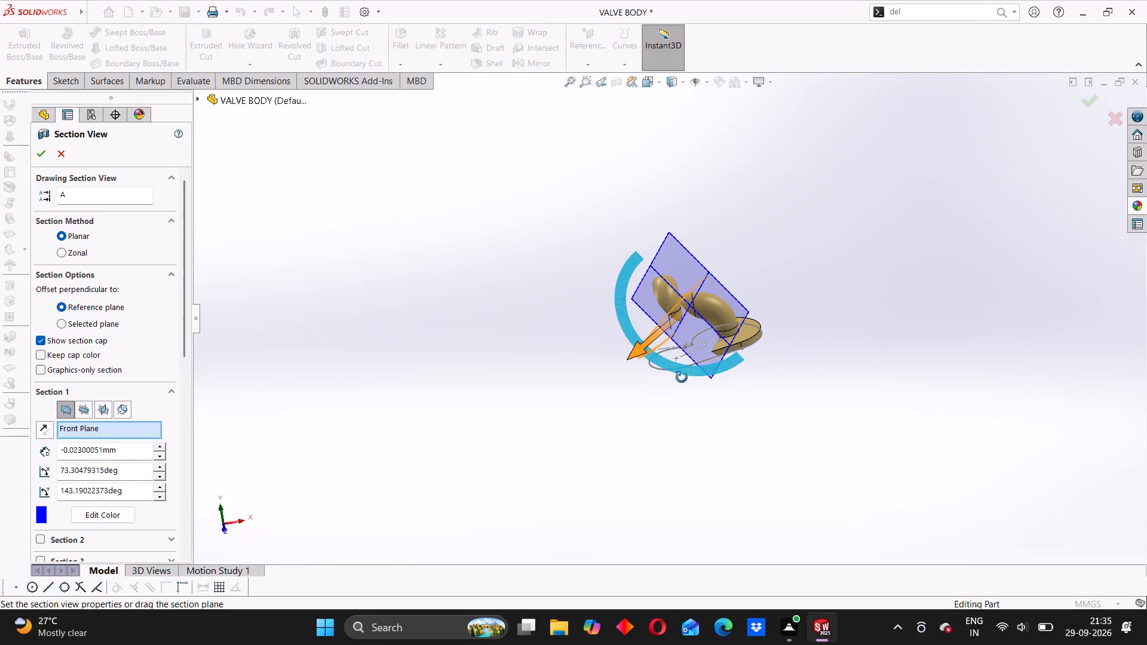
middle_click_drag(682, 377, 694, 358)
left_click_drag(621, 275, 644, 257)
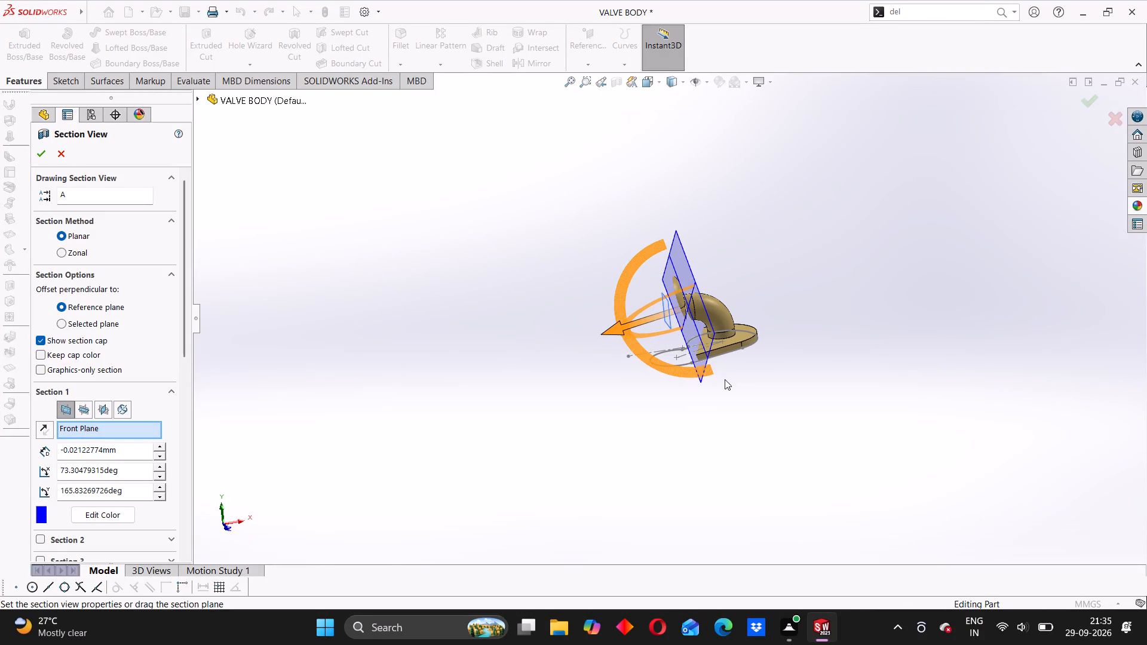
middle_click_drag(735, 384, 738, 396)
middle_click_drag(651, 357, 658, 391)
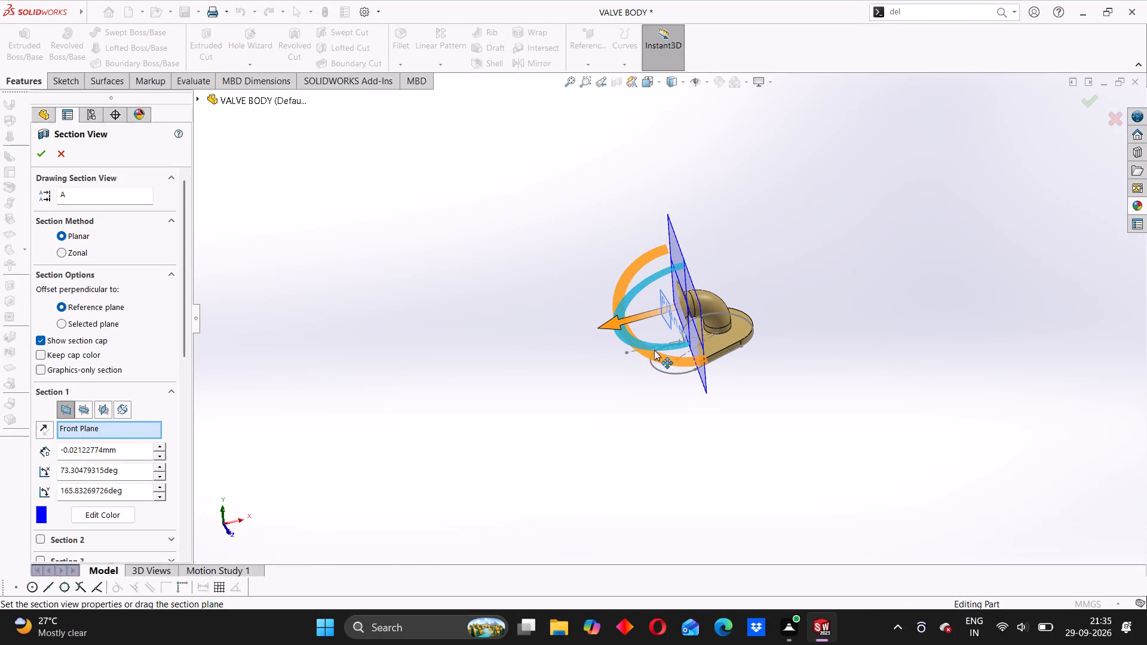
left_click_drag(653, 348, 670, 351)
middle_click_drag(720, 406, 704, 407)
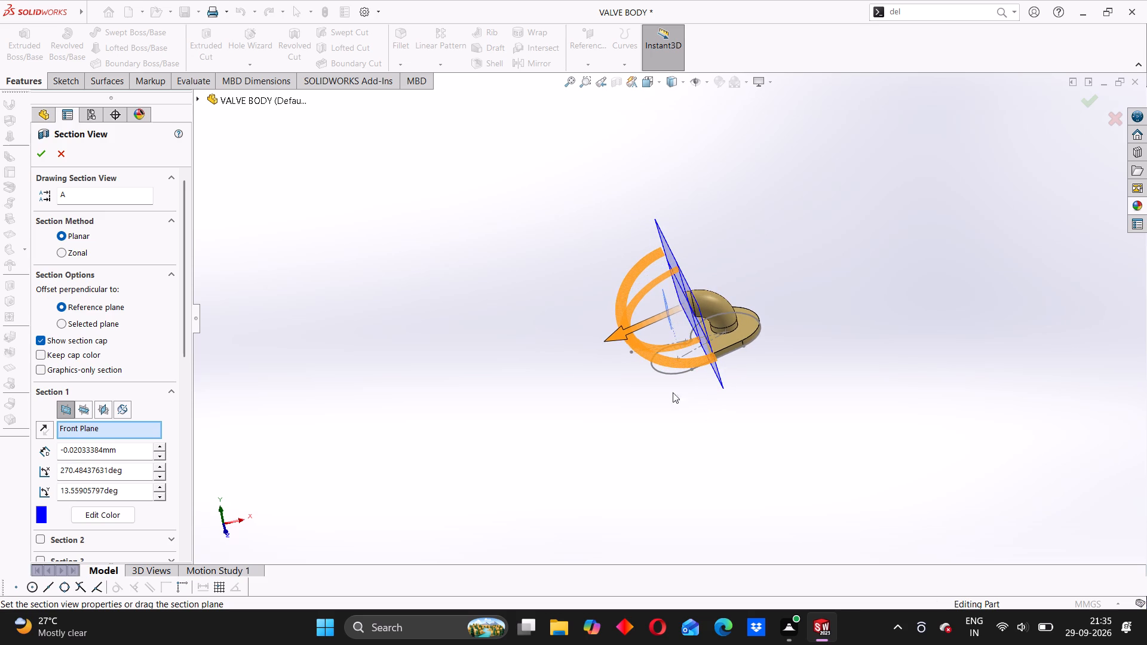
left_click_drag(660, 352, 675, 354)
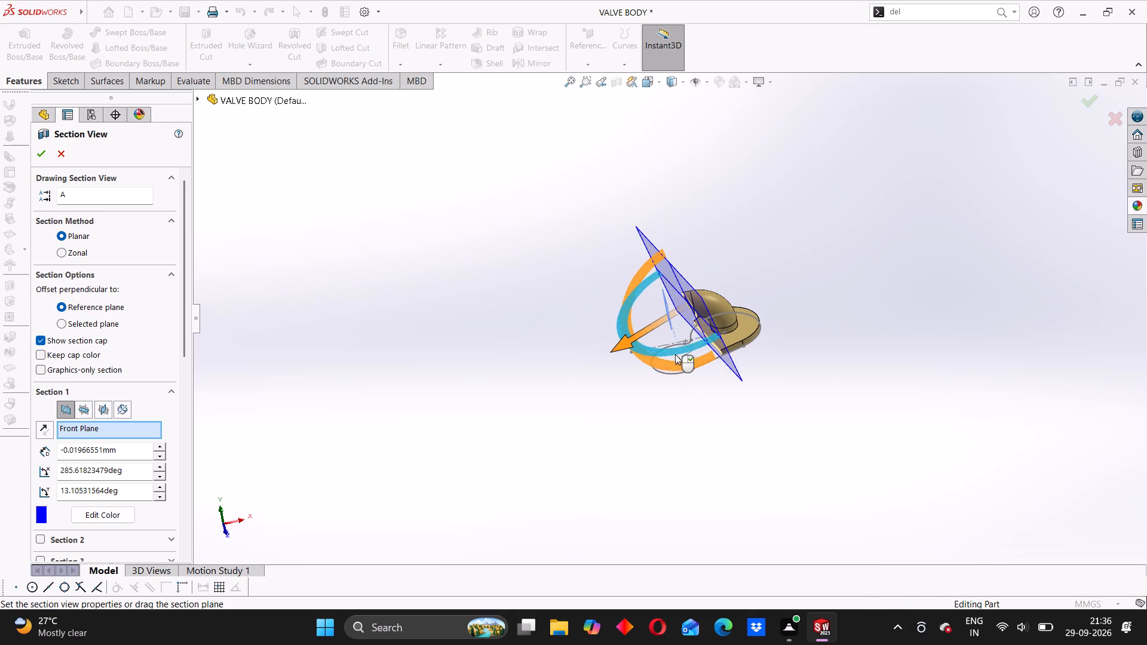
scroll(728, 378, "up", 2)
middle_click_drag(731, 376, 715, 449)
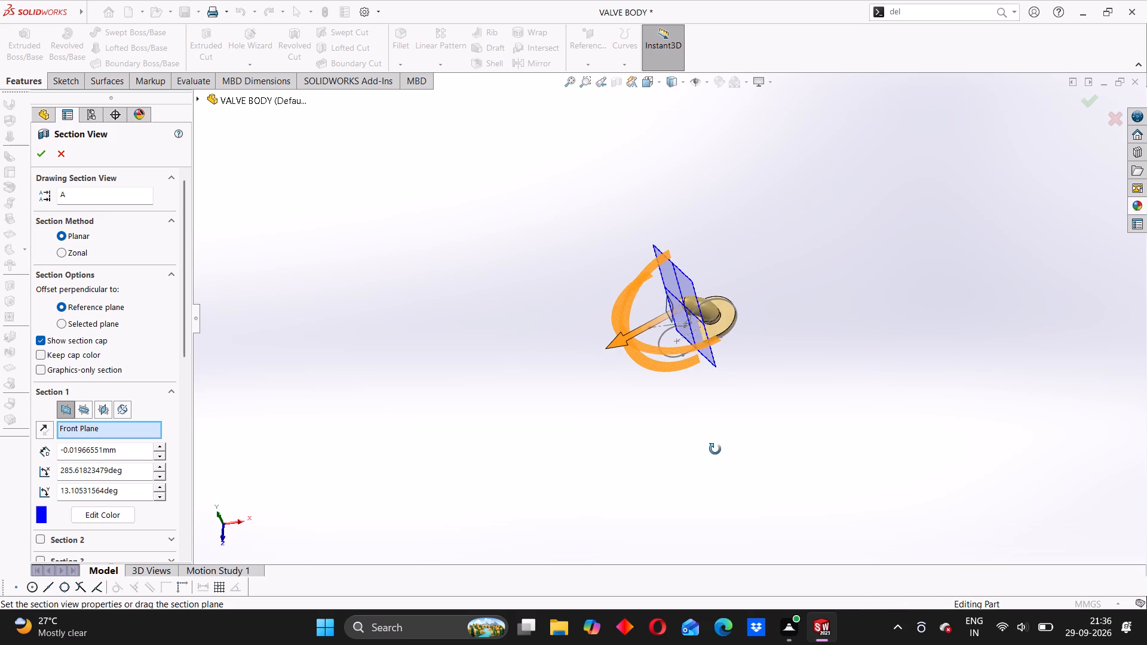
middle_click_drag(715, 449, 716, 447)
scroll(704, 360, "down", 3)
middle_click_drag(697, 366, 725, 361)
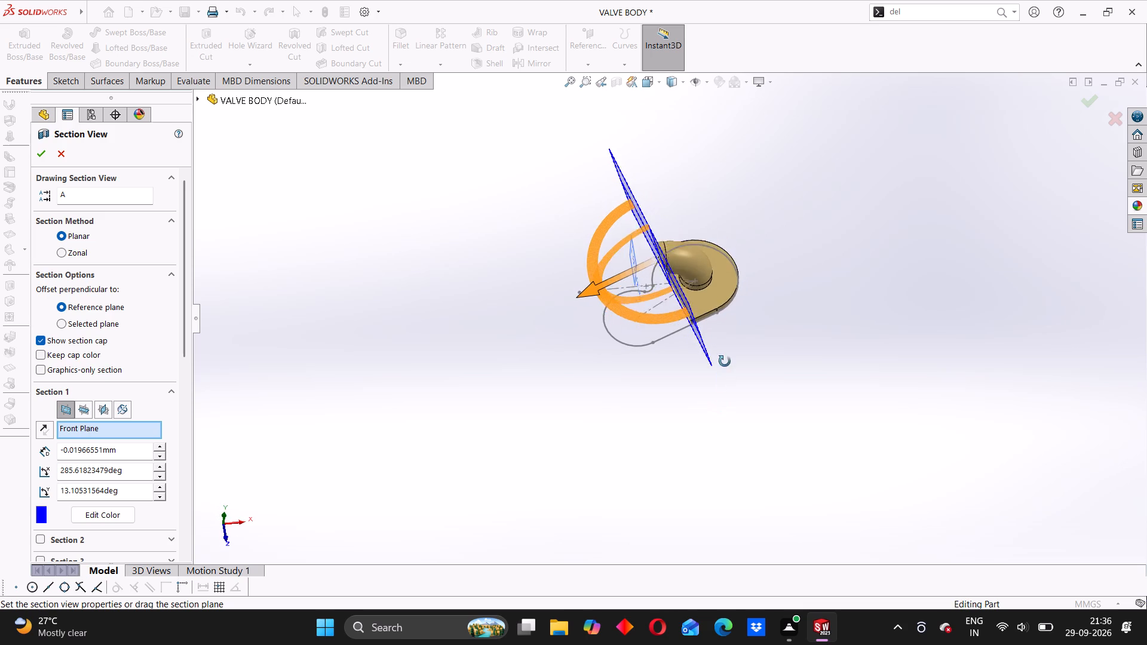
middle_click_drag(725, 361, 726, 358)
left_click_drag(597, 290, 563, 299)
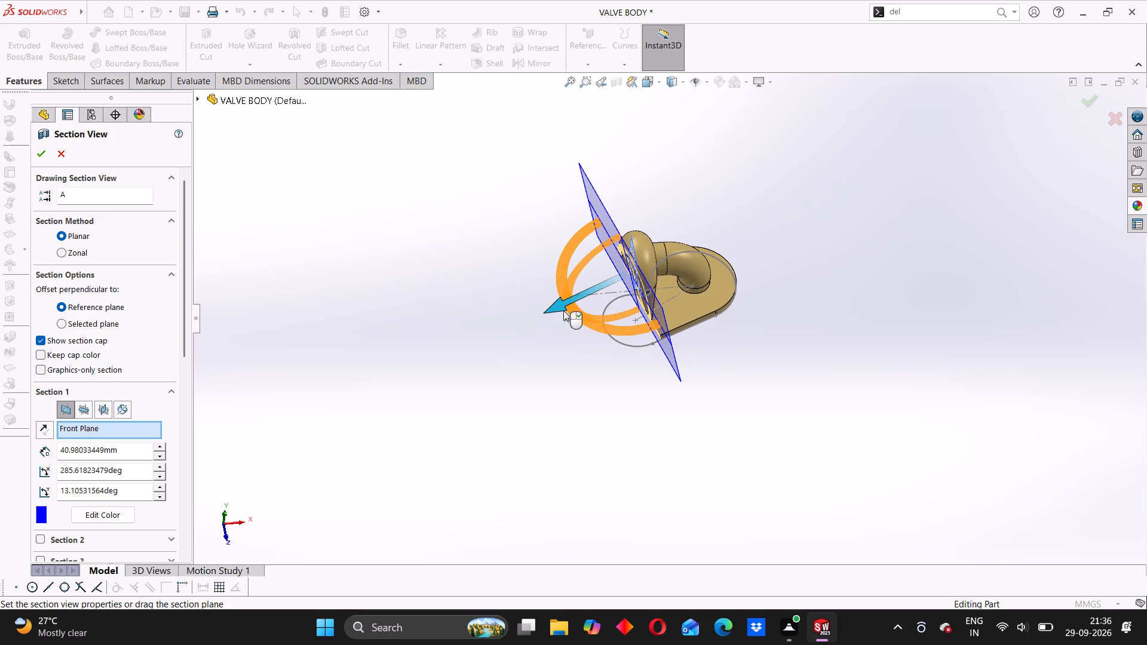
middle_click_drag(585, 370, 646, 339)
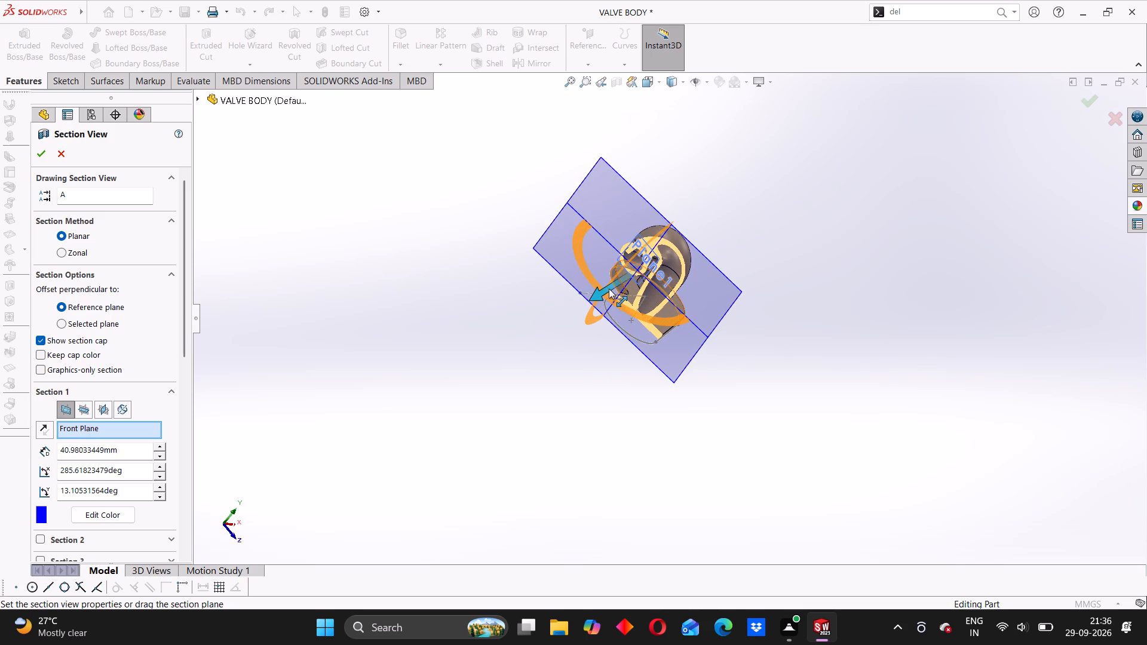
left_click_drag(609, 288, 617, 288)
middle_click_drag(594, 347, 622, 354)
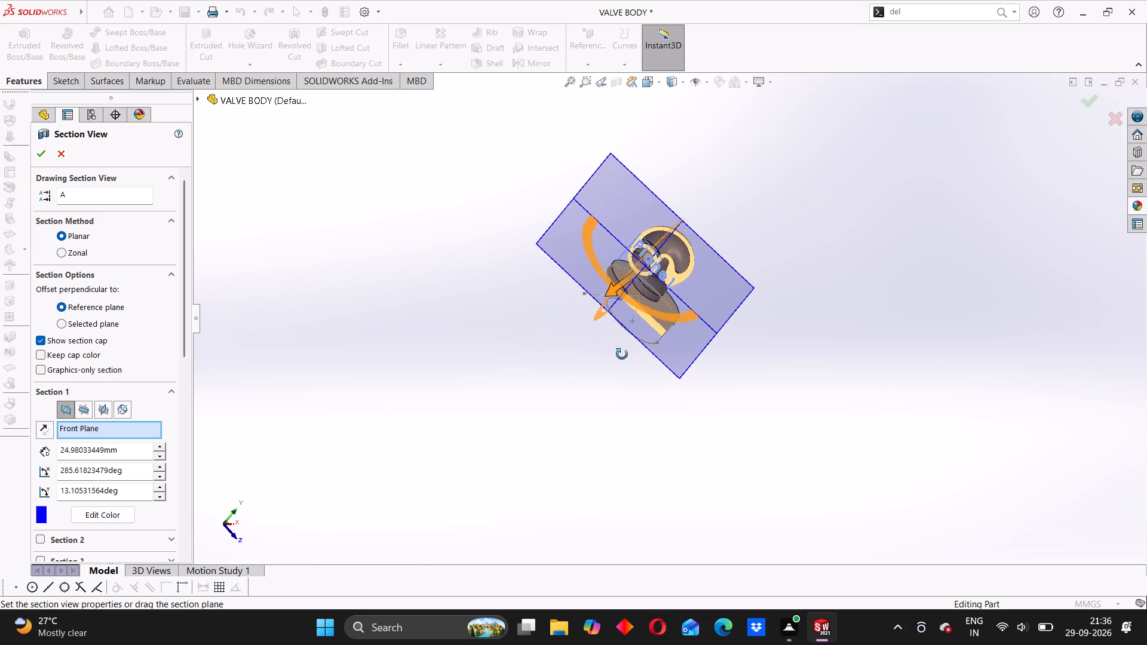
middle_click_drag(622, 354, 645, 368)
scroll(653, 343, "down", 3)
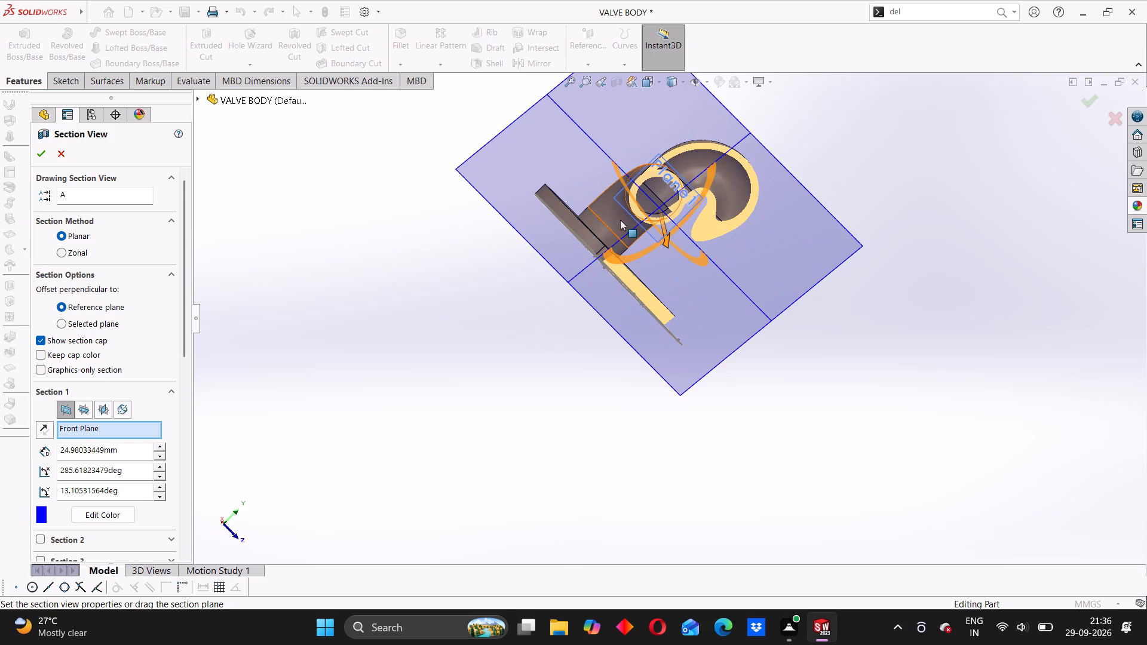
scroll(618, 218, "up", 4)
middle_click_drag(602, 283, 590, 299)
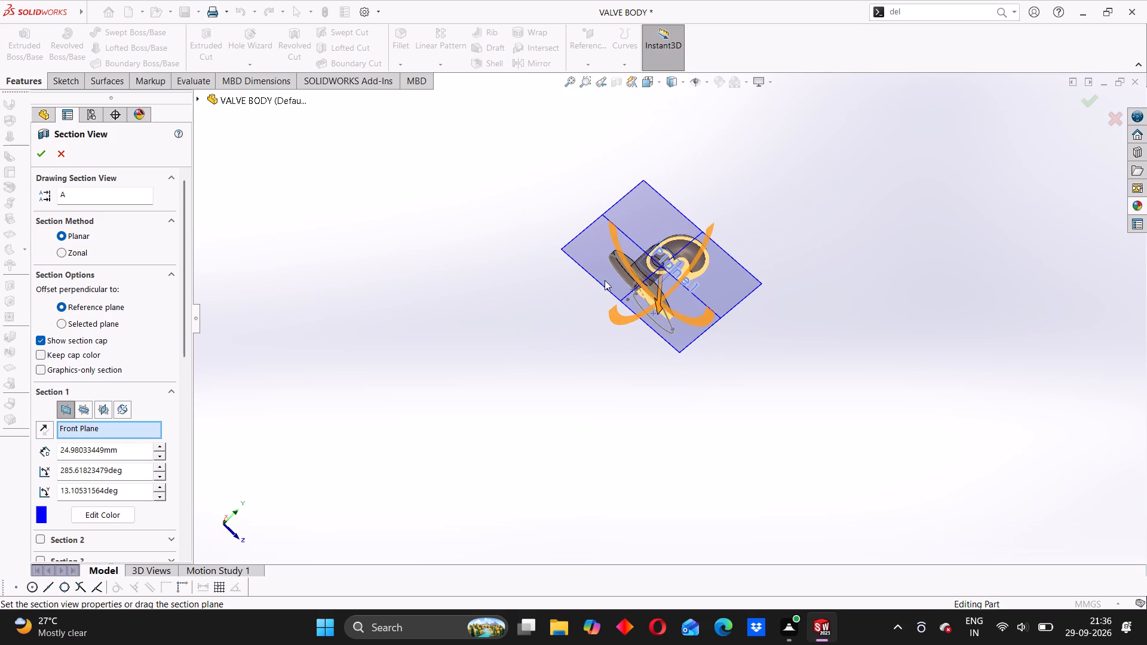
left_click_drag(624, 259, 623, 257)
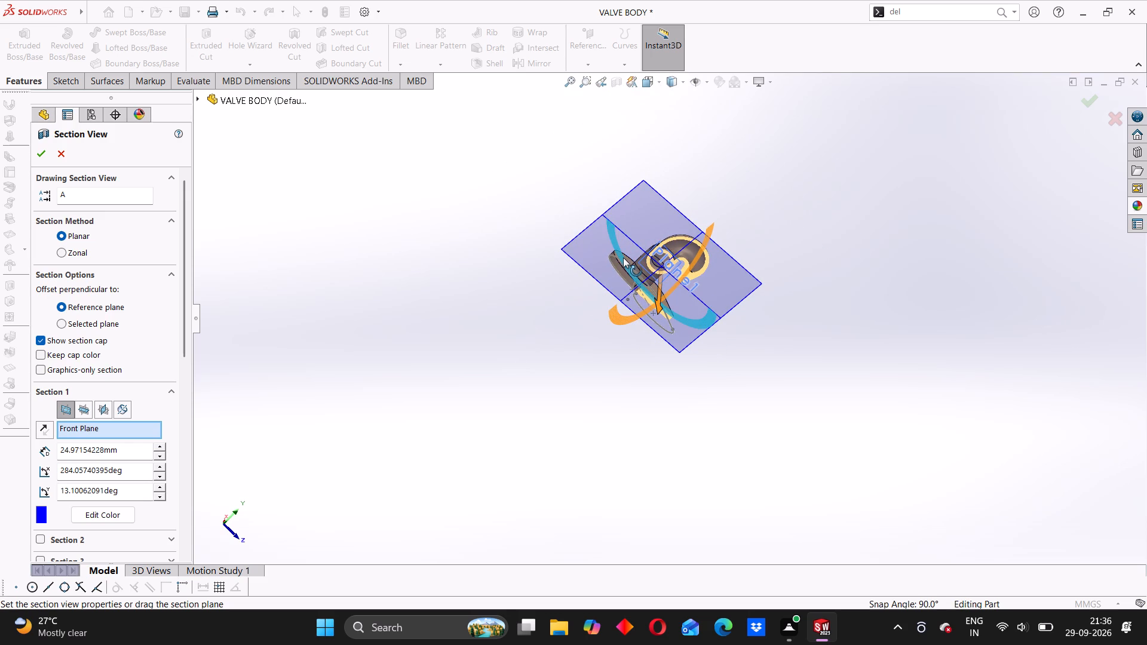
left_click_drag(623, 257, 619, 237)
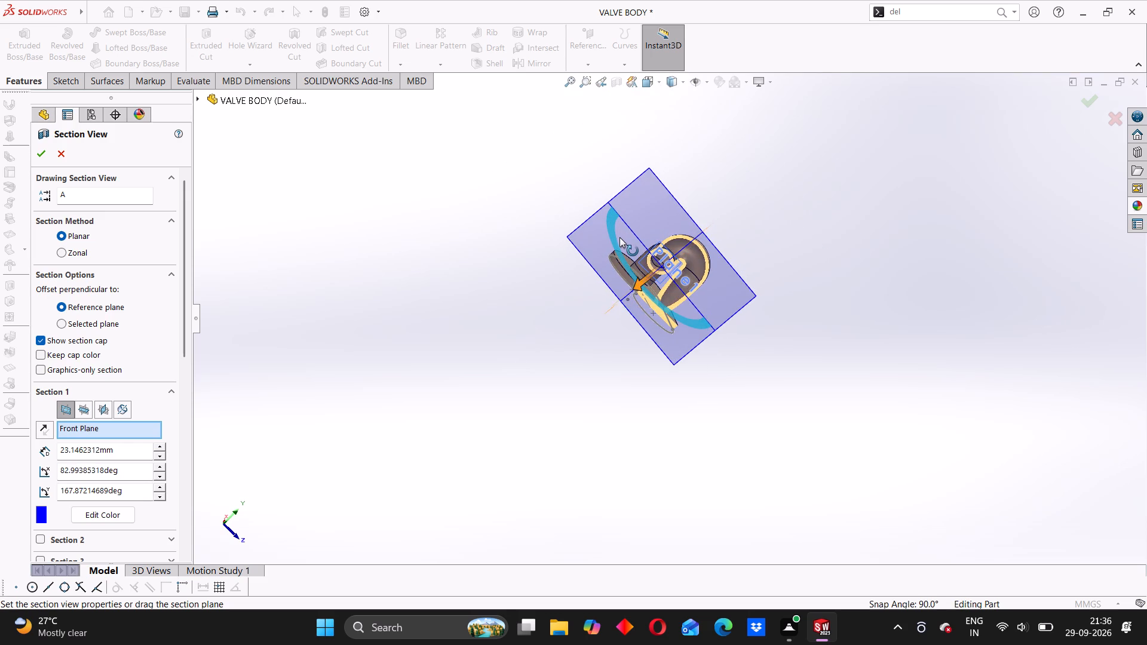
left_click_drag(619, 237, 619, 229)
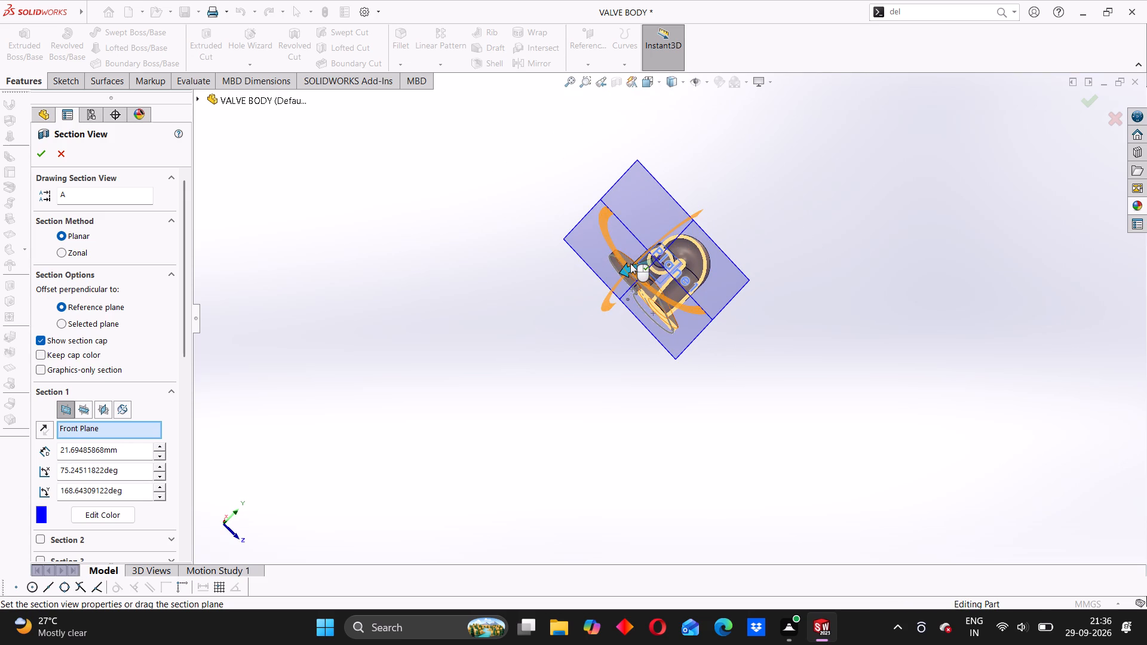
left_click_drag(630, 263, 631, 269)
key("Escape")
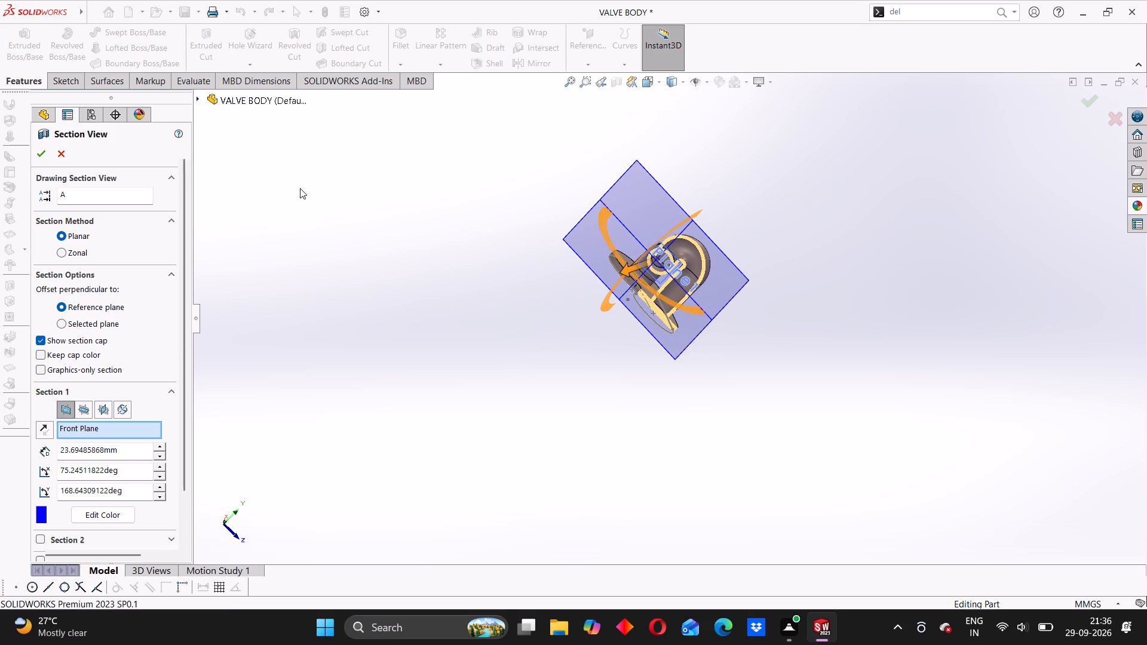
Section the part with the Front Plane offset about 31 mm and rotated to about 281.5 degrees, cutting across the pipe junction.
middle_click_drag(668, 282, 628, 280)
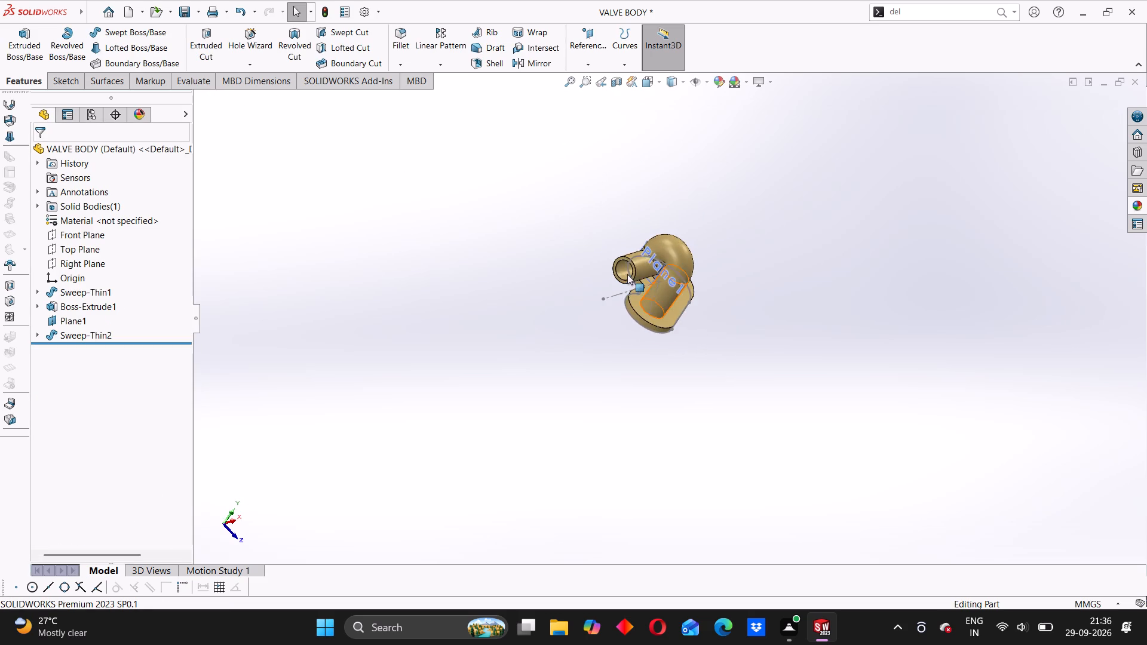
scroll(637, 228, "down", 4)
scroll(760, 377, "up", 2)
middle_click_drag(760, 377, 685, 360)
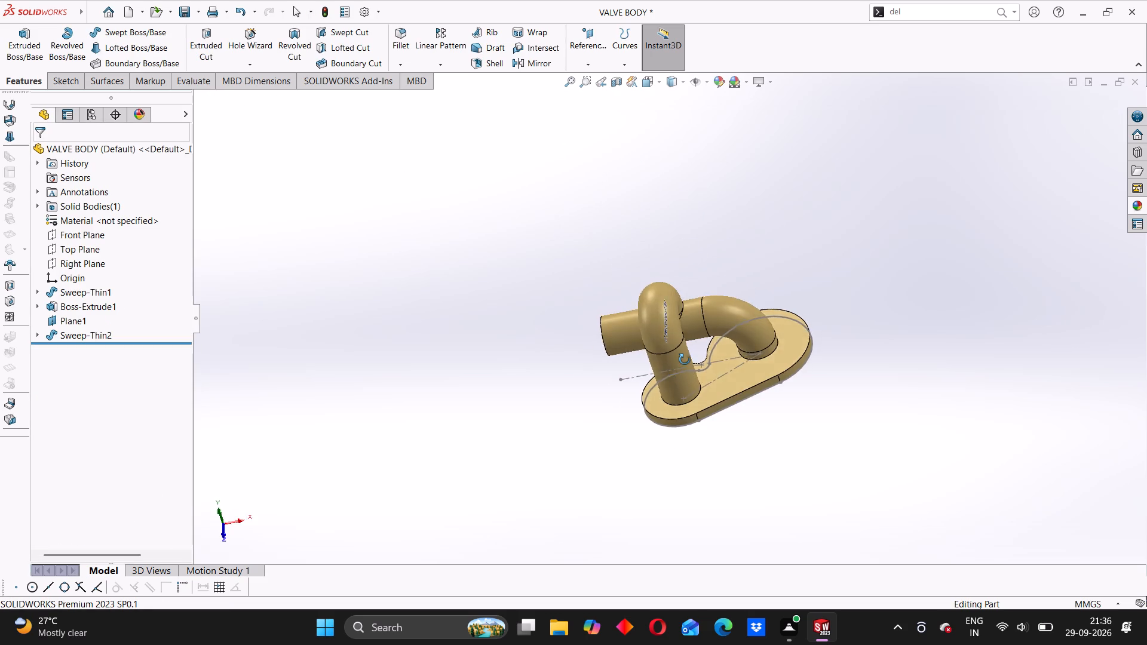
middle_click_drag(685, 360, 705, 329)
scroll(676, 300, "down", 4)
left_click(619, 85)
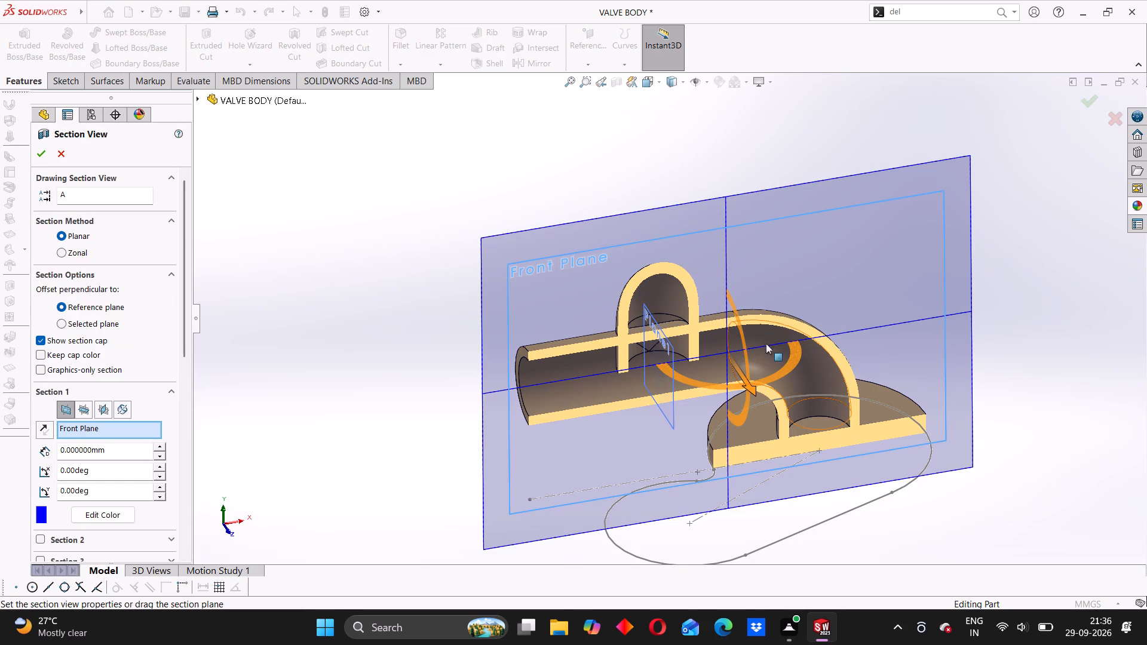
left_click_drag(793, 357, 731, 388)
left_click_drag(661, 368, 616, 386)
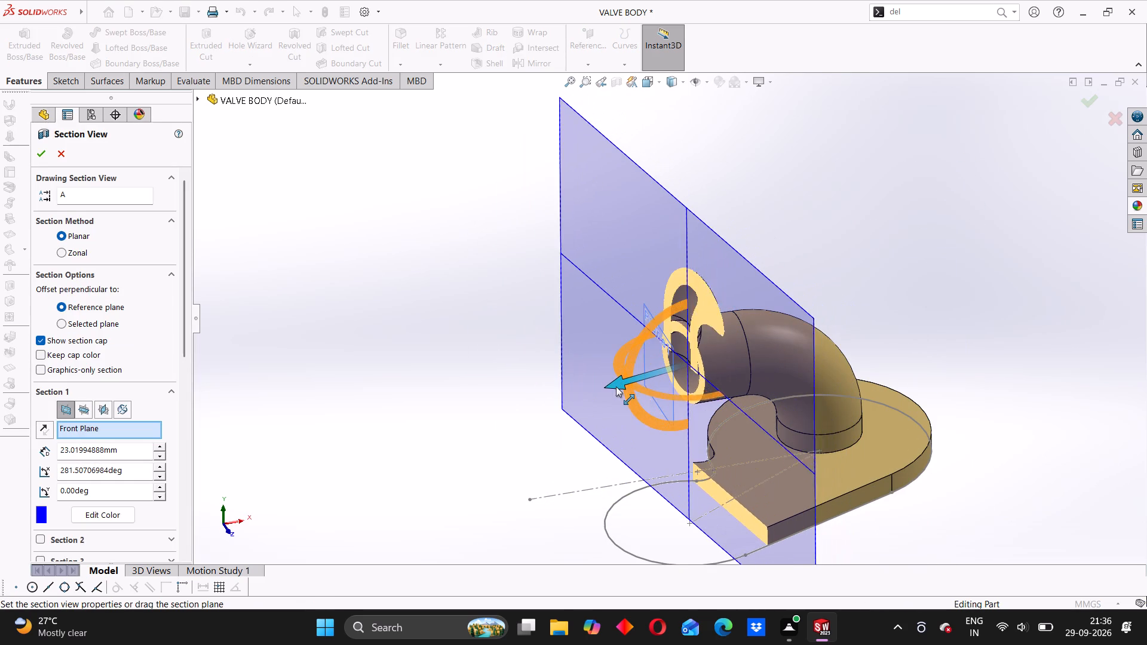
left_click_drag(616, 386, 604, 390)
middle_click_drag(521, 414, 525, 415)
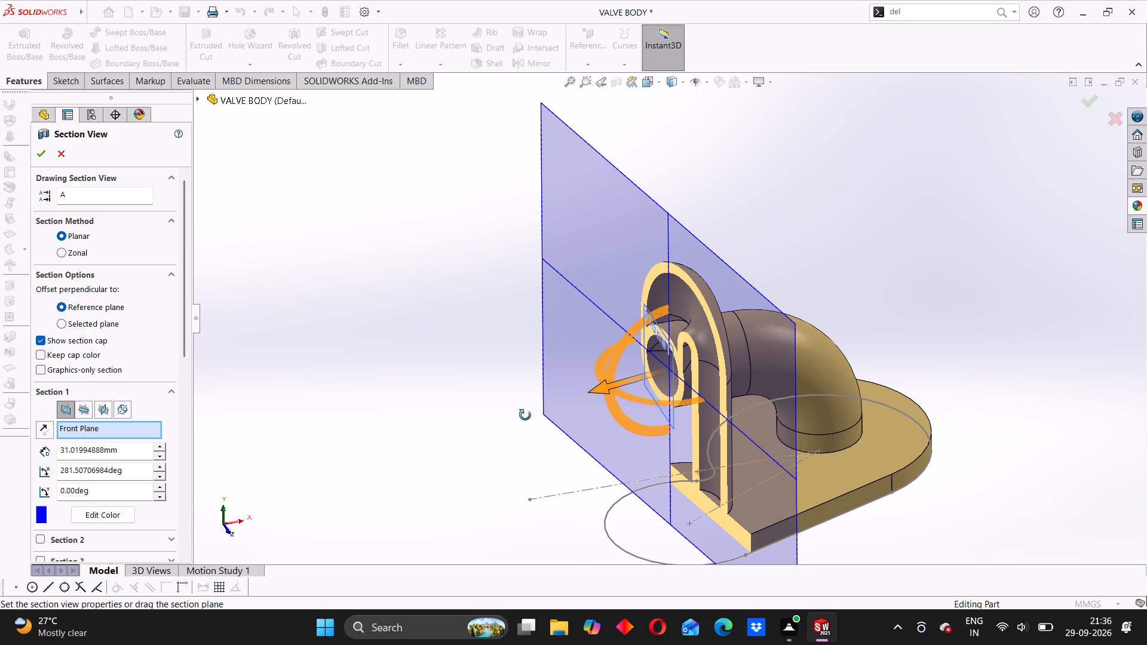
middle_click_drag(525, 415, 593, 410)
scroll(698, 361, "down", 7)
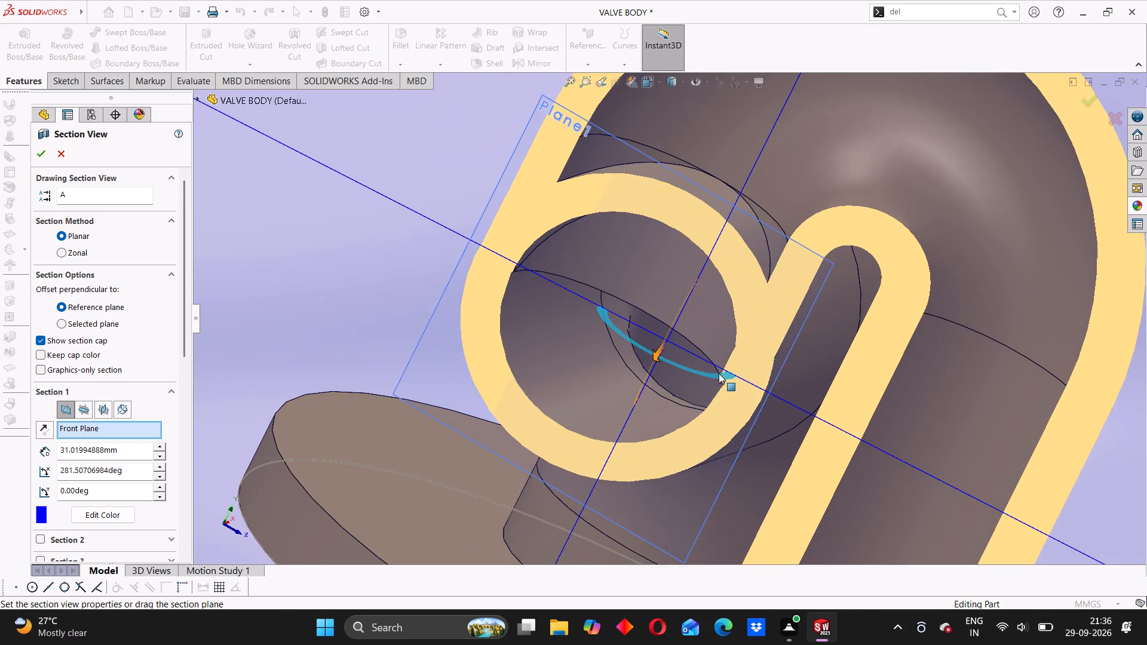
scroll(719, 373, "down", 3)
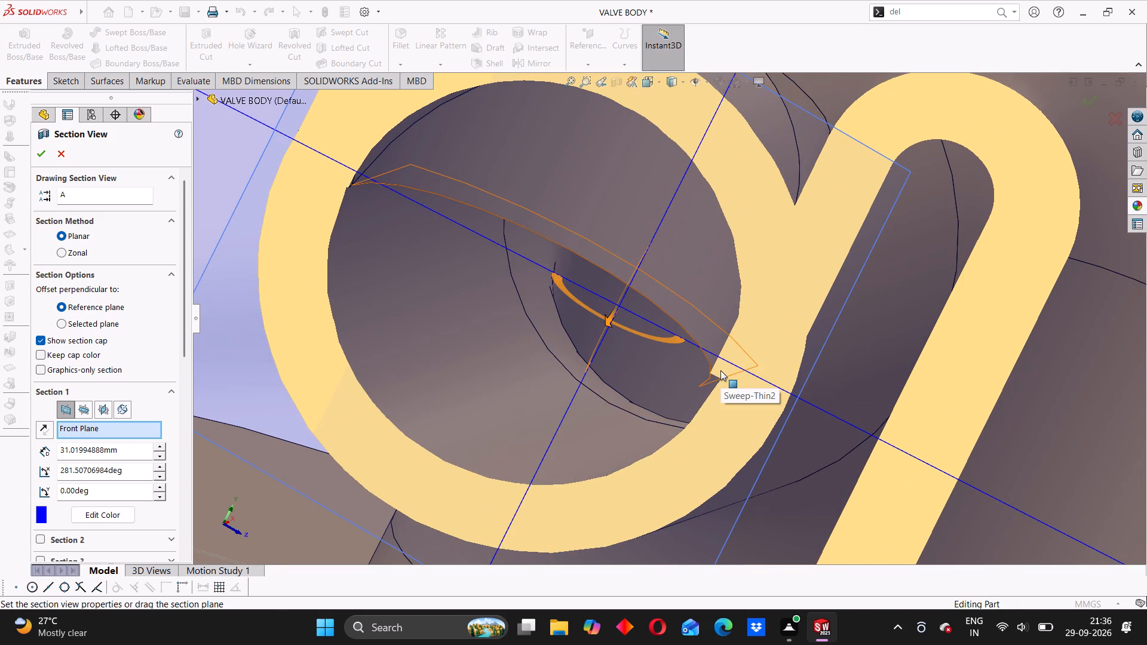
scroll(568, 364, "up", 7)
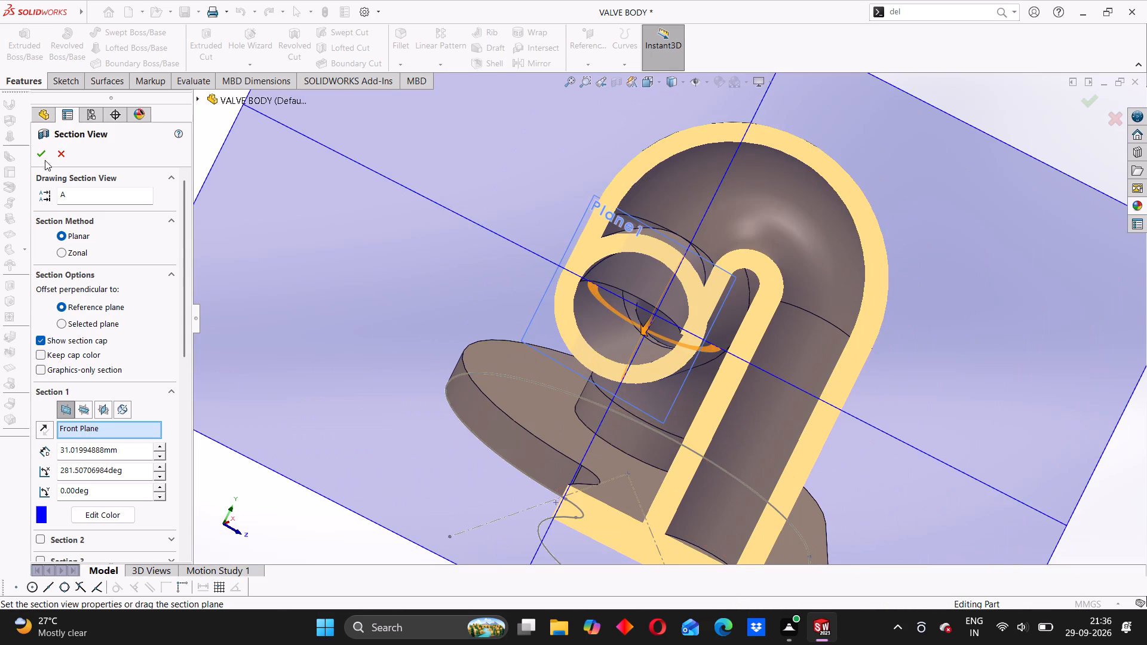
left_click(44, 158)
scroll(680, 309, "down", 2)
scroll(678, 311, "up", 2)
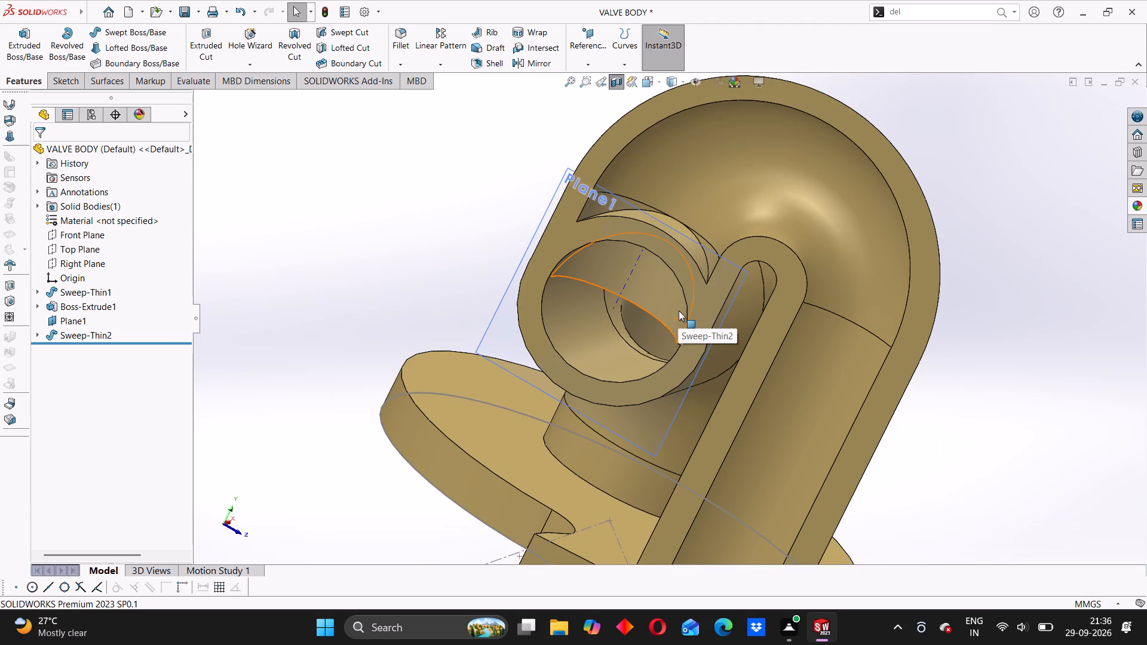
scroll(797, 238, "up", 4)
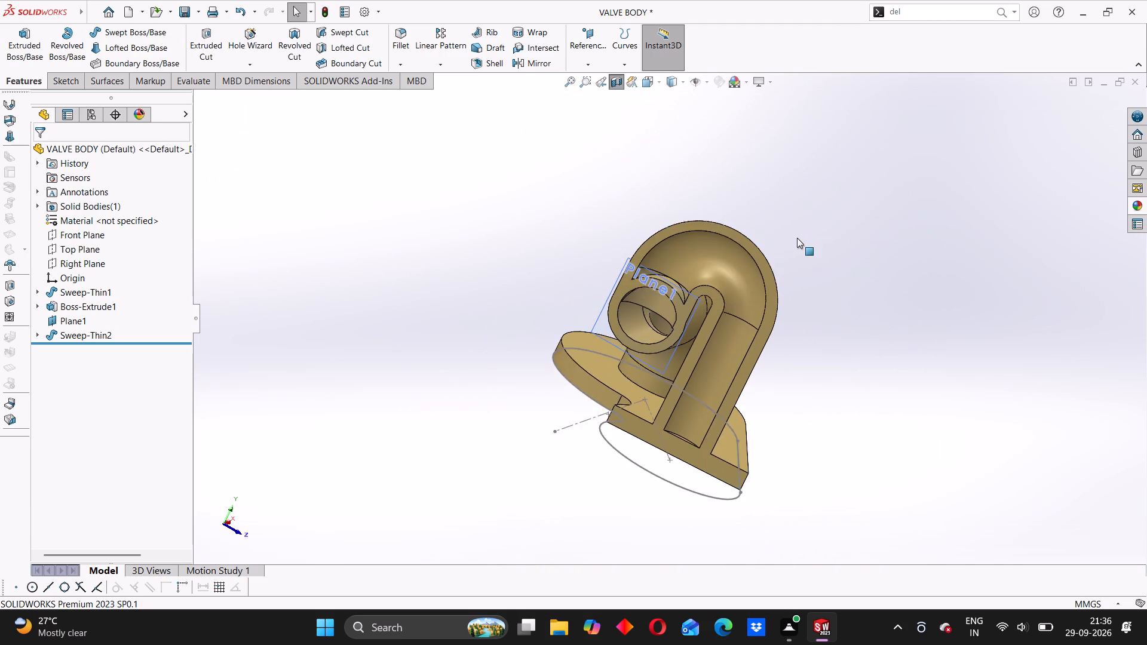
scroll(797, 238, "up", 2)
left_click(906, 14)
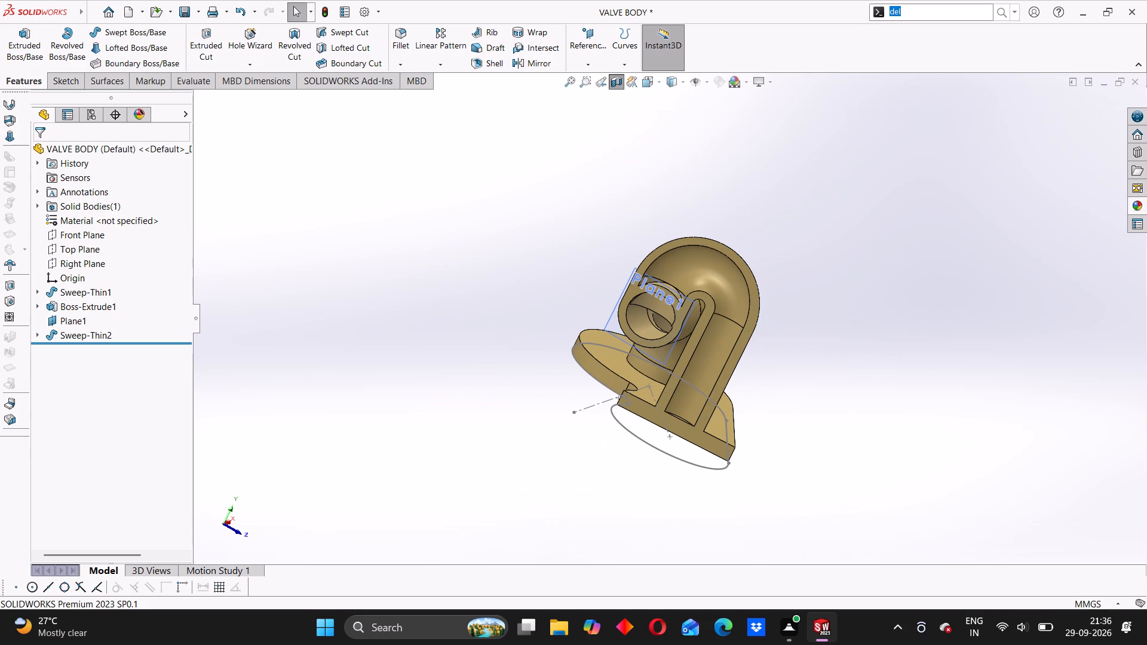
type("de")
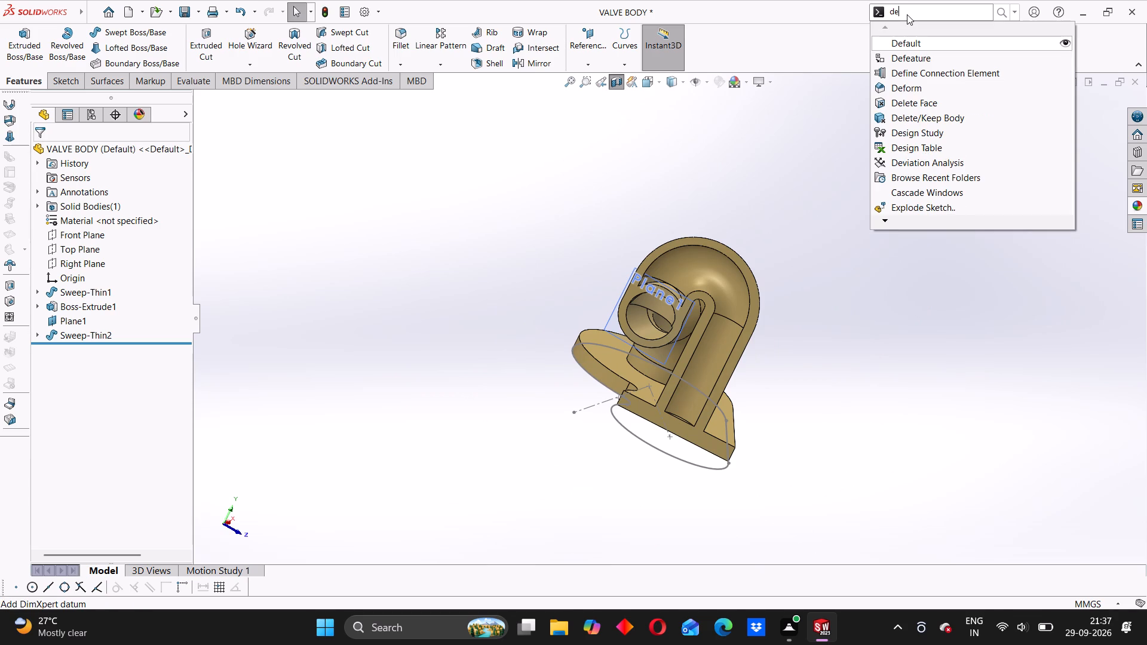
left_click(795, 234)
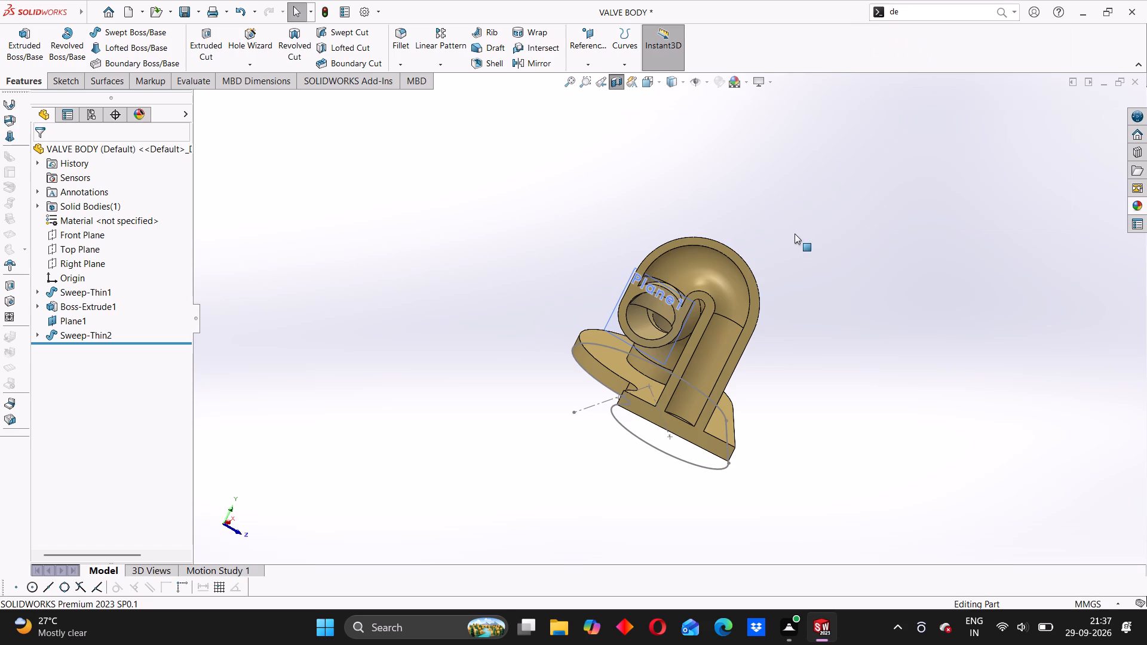
Replace the section with a Front Plane cut offset about 8 mm and rotated to about 357 degrees, lengthwise through the bent pipe.
left_click(615, 84)
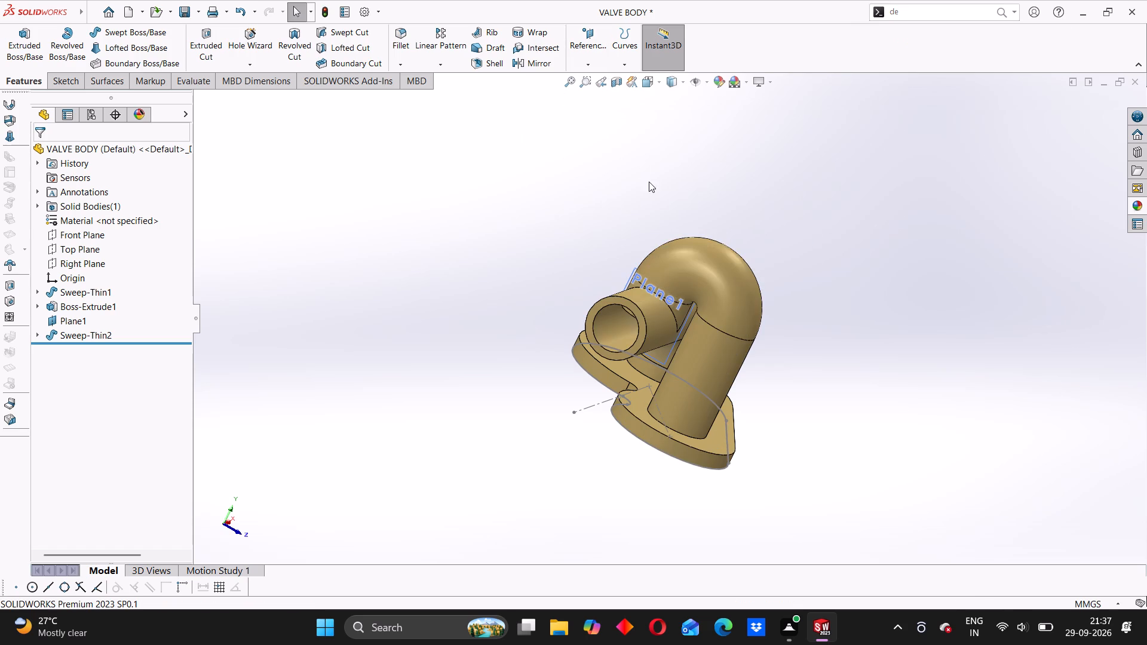
left_click(624, 87)
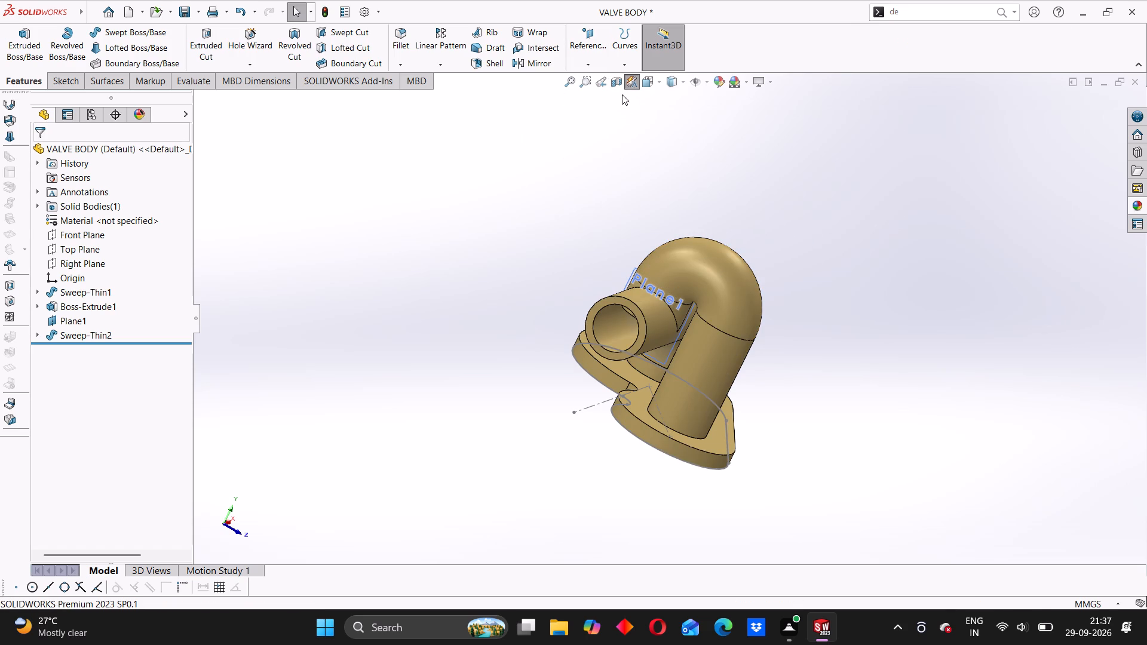
left_click(600, 159)
left_click(616, 83)
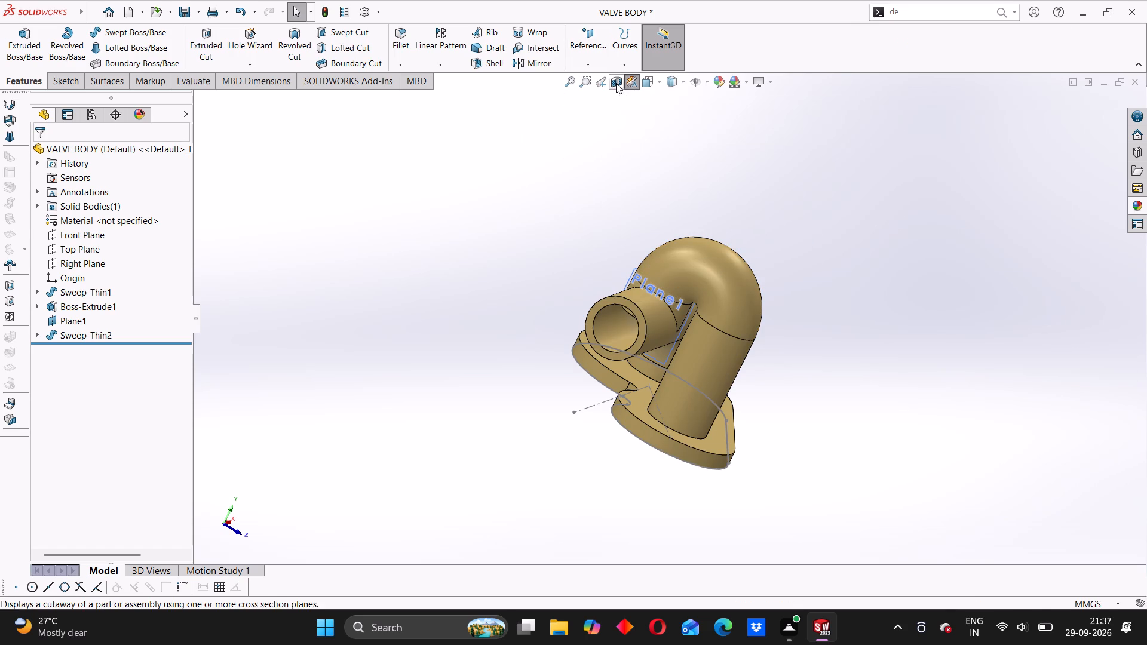
right_click(635, 79)
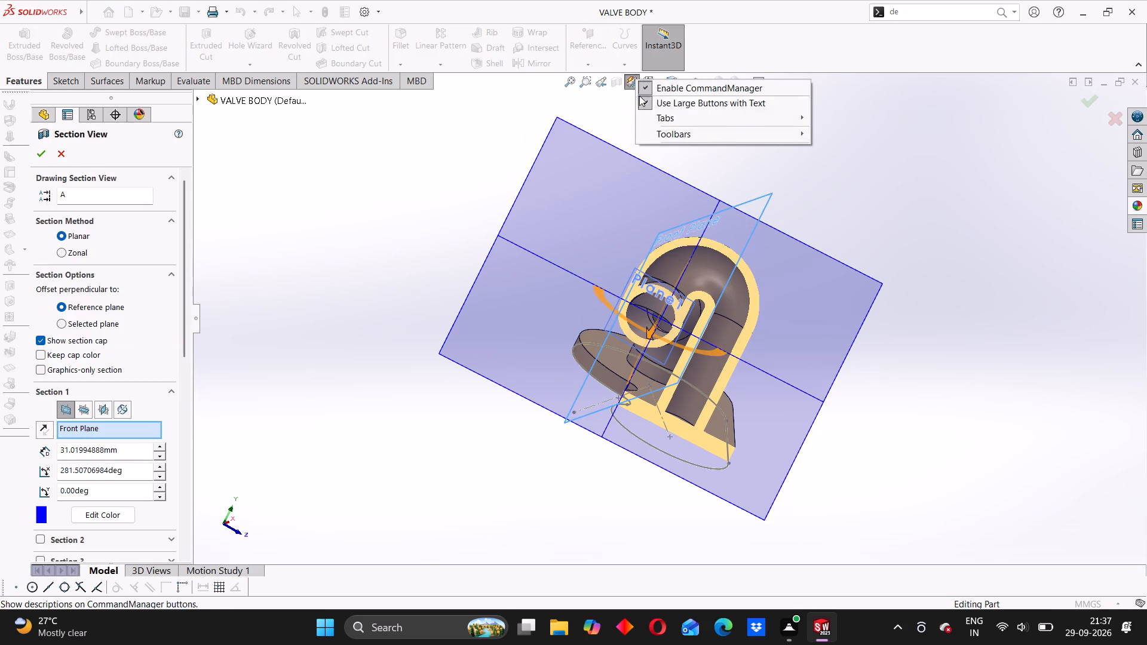
left_click(544, 113)
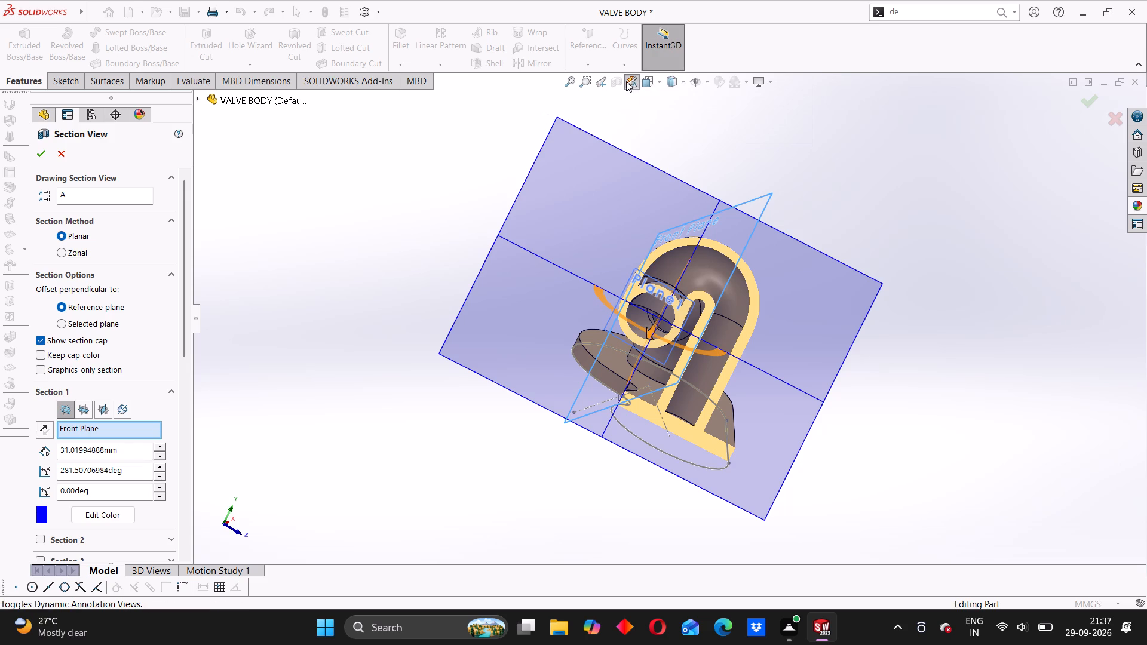
double_click(632, 84)
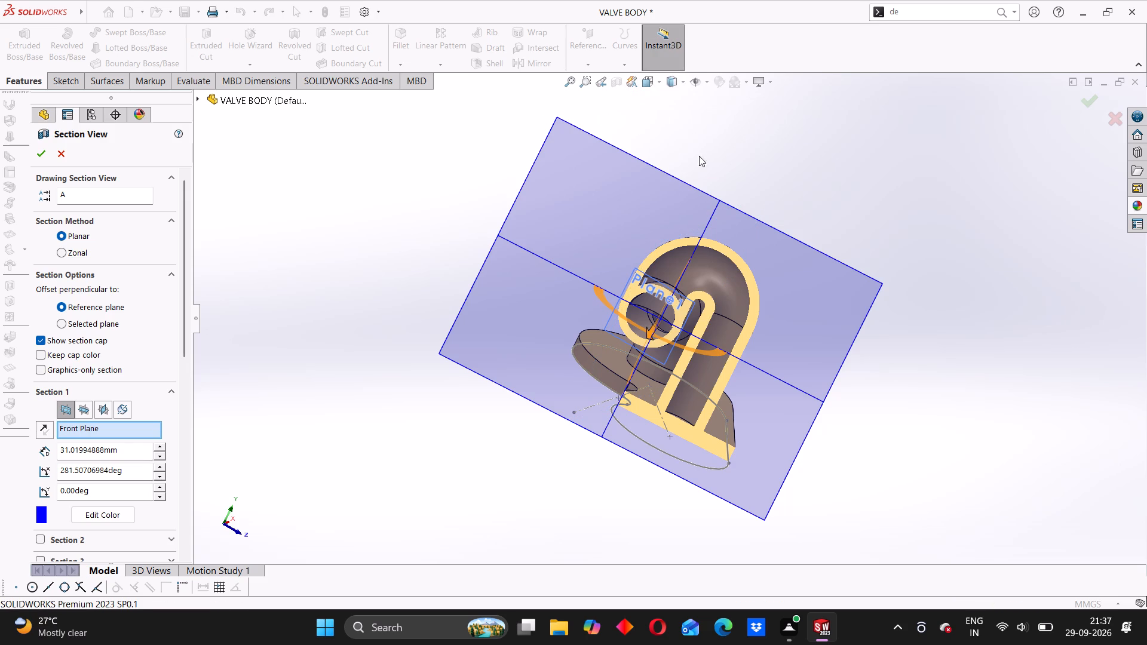
middle_click_drag(800, 282, 755, 297)
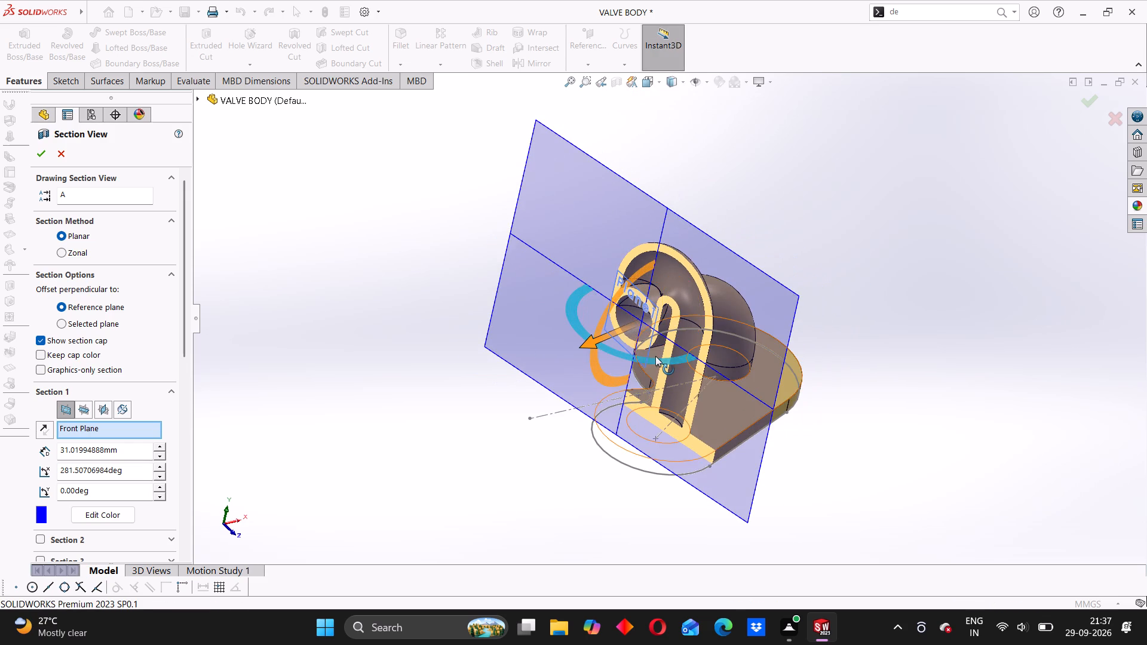
left_click_drag(655, 356, 752, 307)
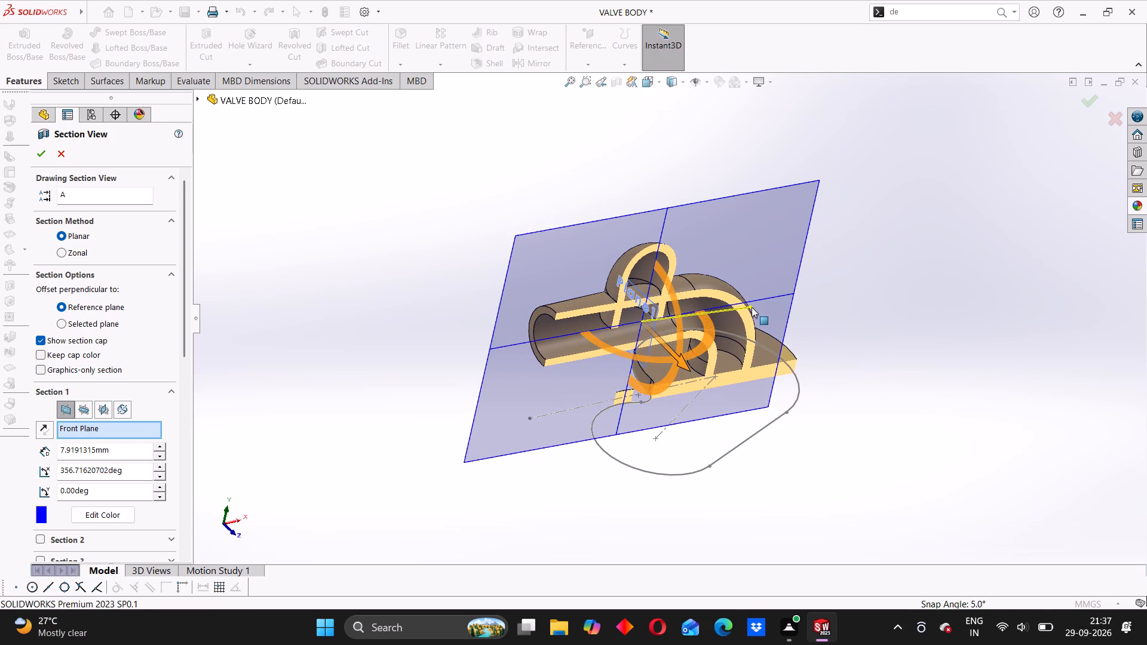
left_click_drag(752, 307, 752, 306)
middle_click_drag(627, 411, 686, 410)
left_click(35, 152)
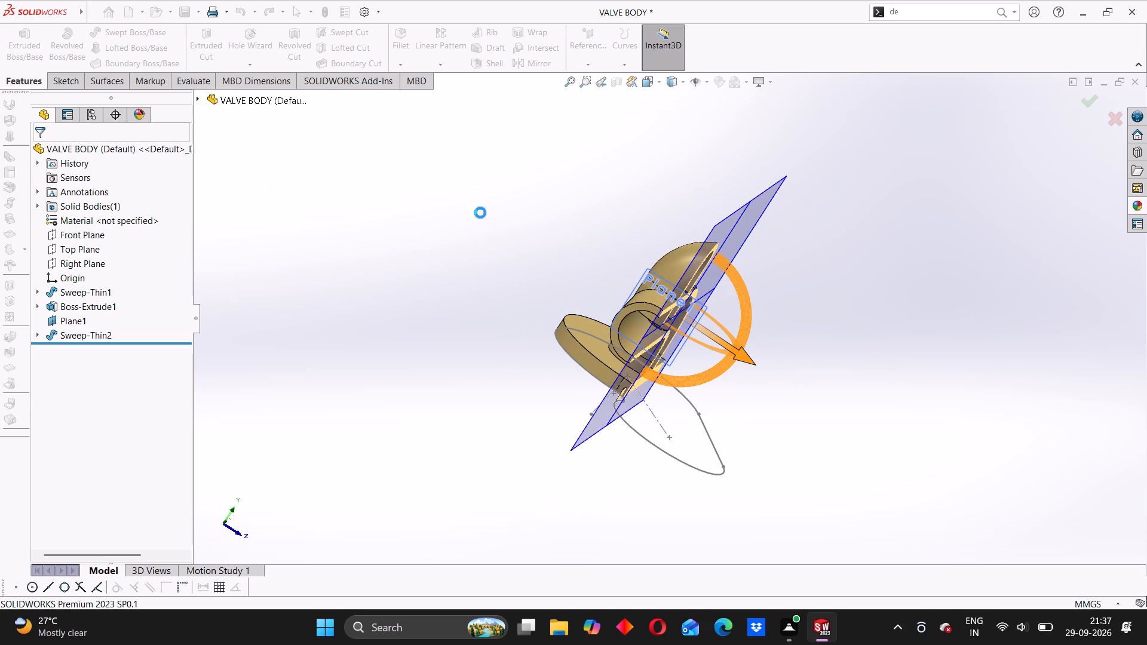
Start a Delete Face operation with Delete and Patch for the curved pipe's walls protruding inside the bent pipe.
scroll(693, 228, "down", 2)
middle_click_drag(830, 352, 748, 244)
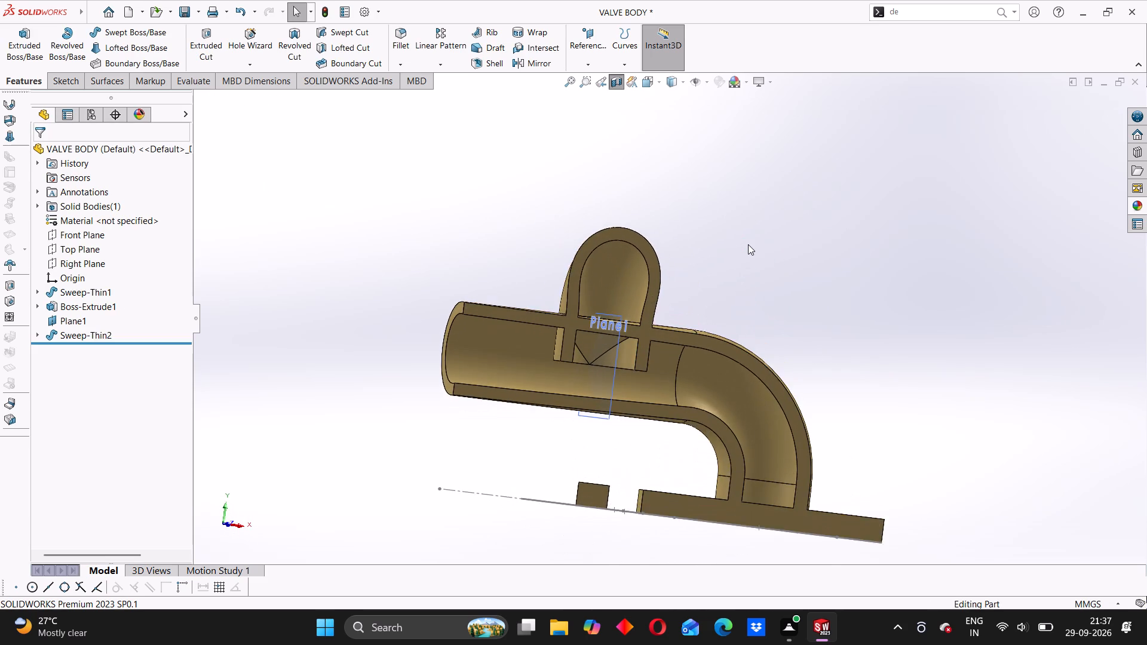
scroll(748, 244, "down", 2)
scroll(749, 248, "up", 3)
left_click(918, 14)
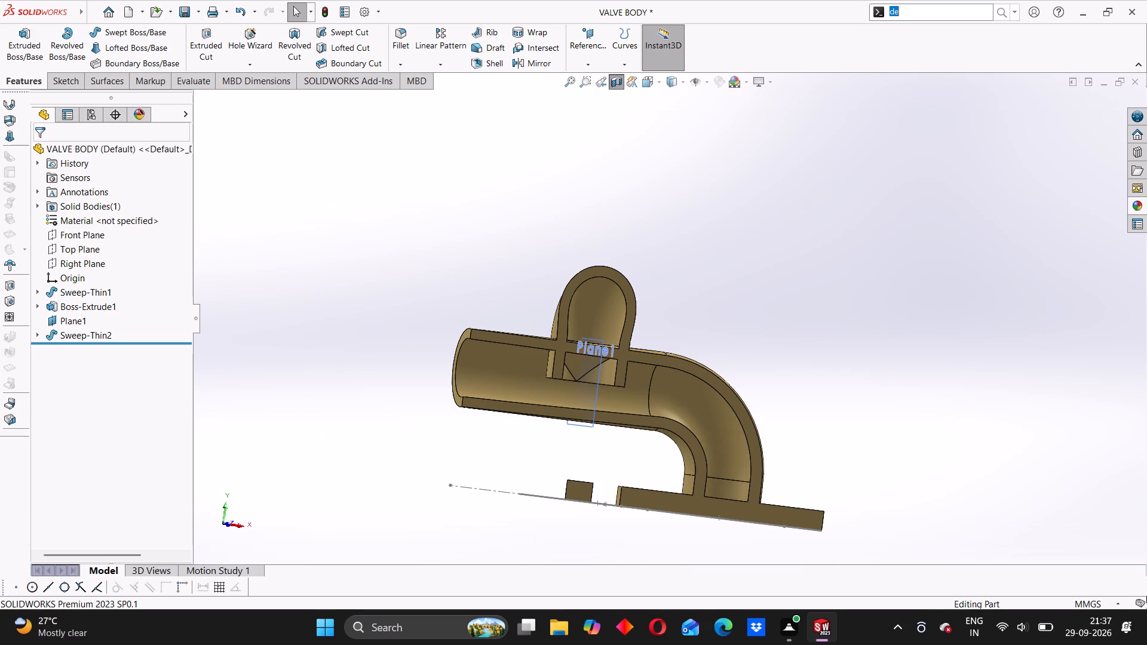
type("dele")
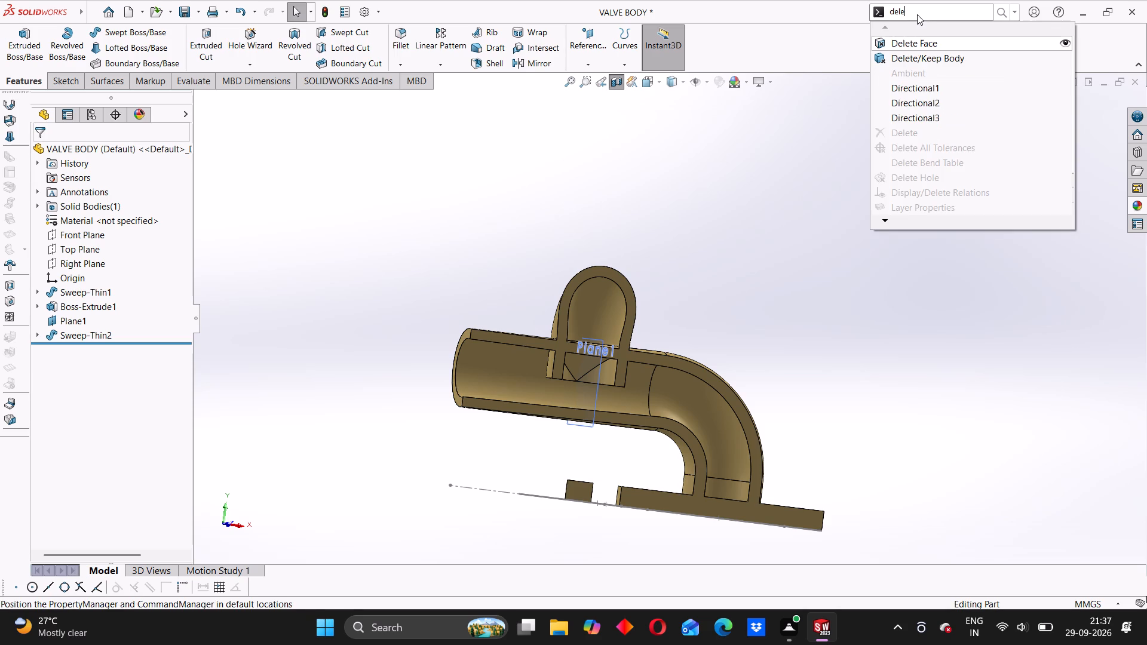
left_click(912, 41)
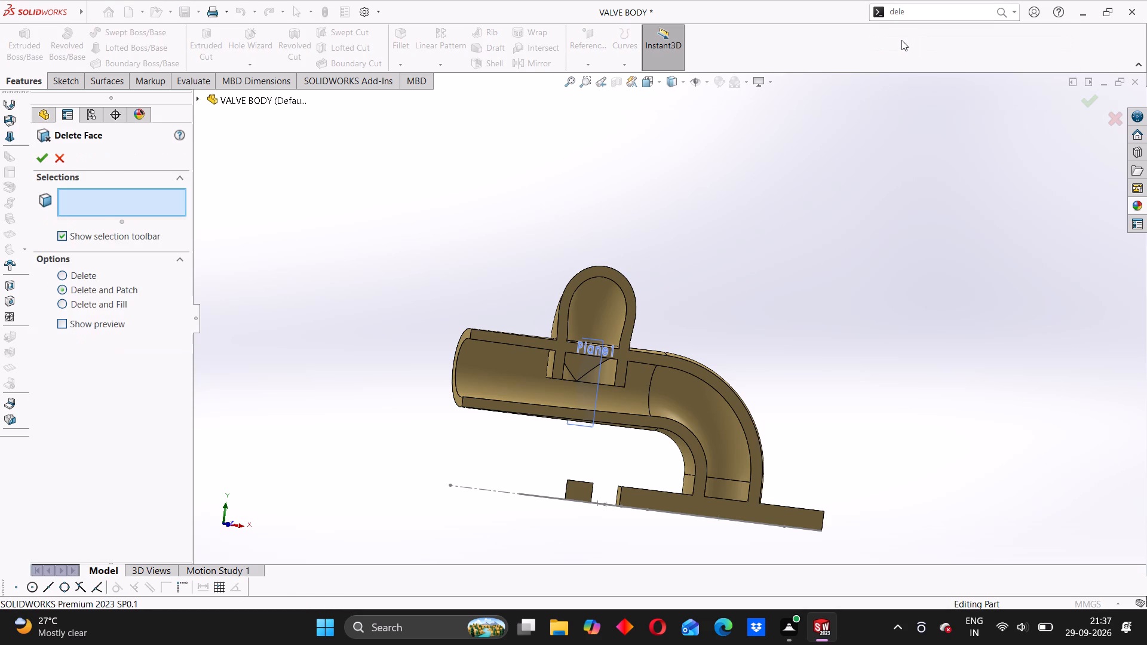
scroll(753, 107, "down", 2)
scroll(619, 205, "up", 4)
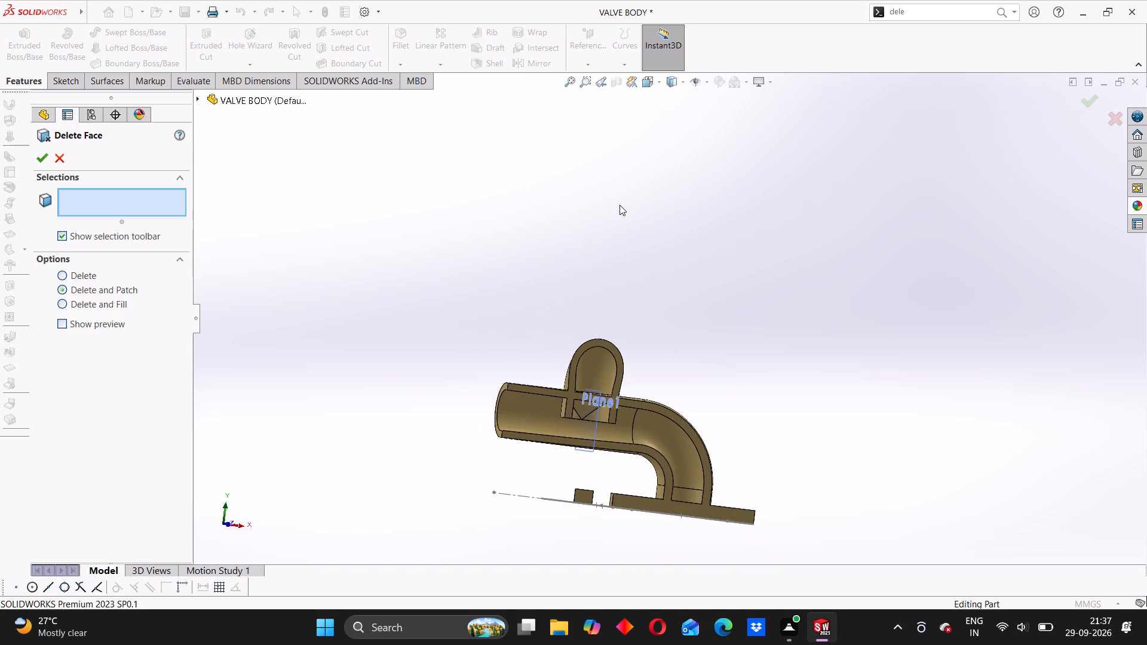
scroll(599, 351, "down", 2)
scroll(573, 434, "down", 6)
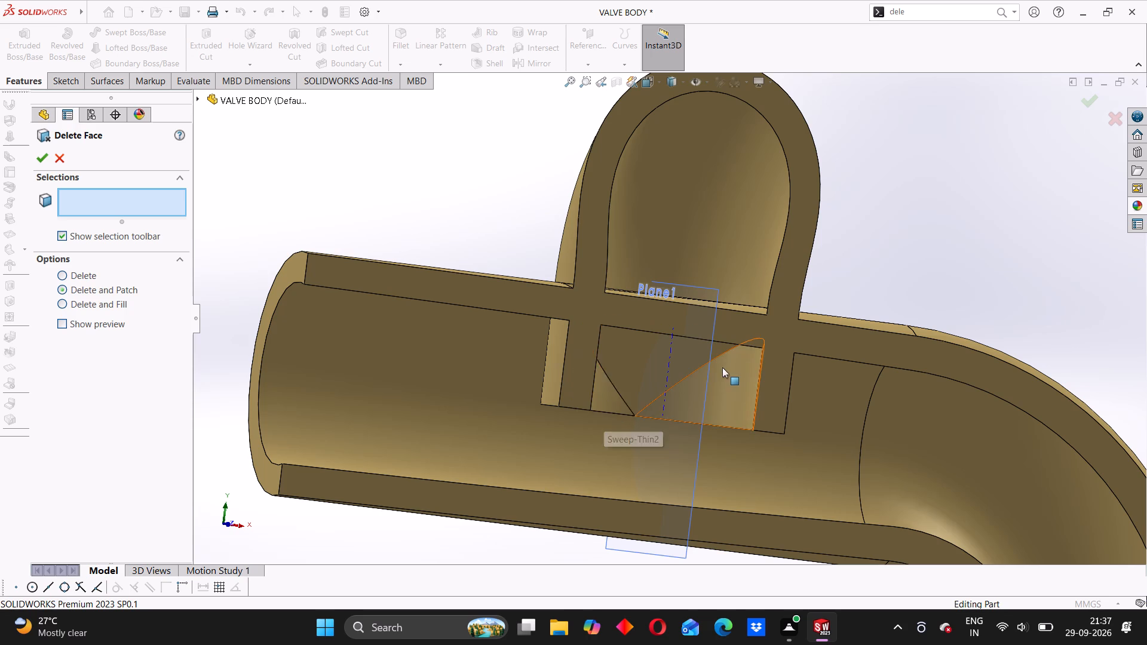
scroll(675, 367, "down", 3)
scroll(679, 378, "up", 2)
middle_click_drag(610, 382, 661, 400)
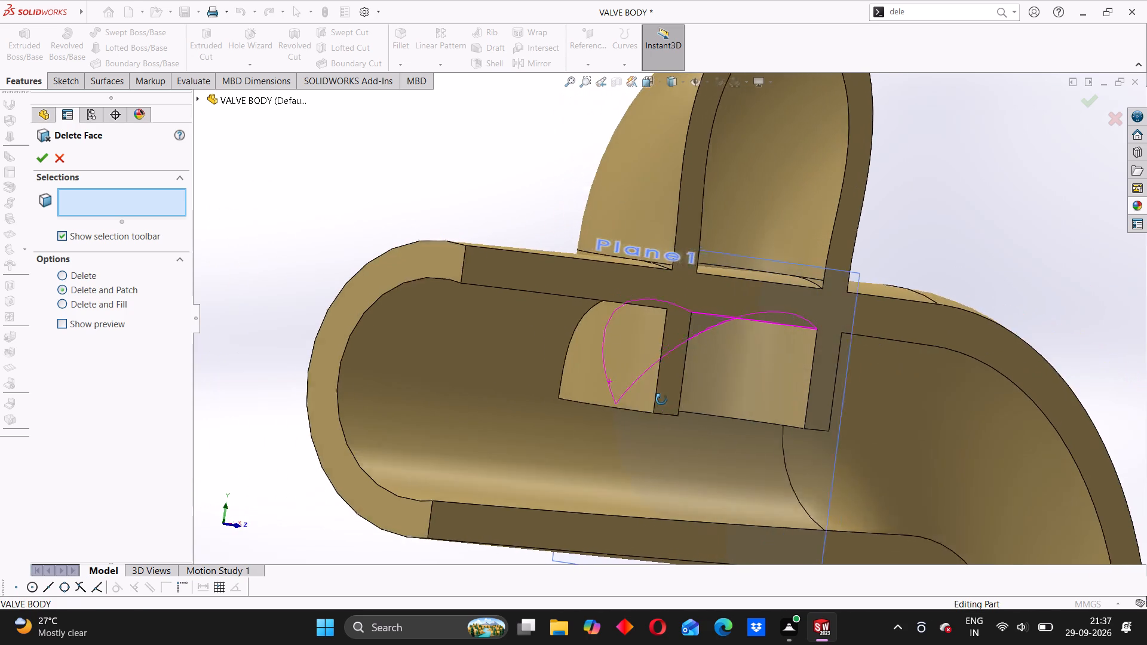
middle_click_drag(661, 400, 667, 400)
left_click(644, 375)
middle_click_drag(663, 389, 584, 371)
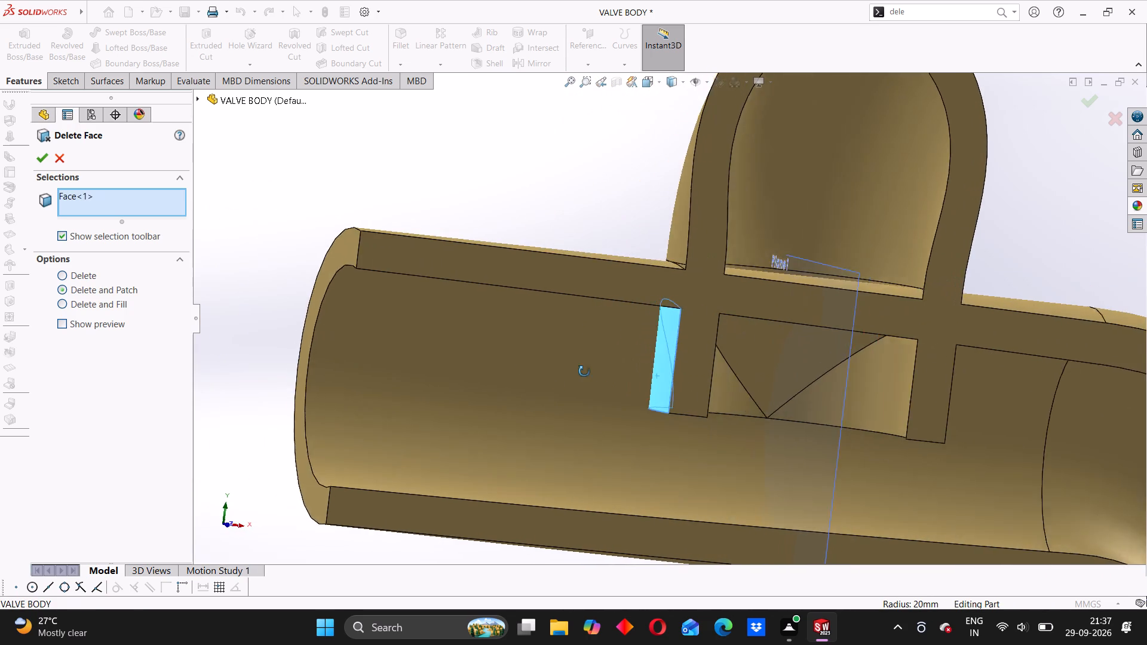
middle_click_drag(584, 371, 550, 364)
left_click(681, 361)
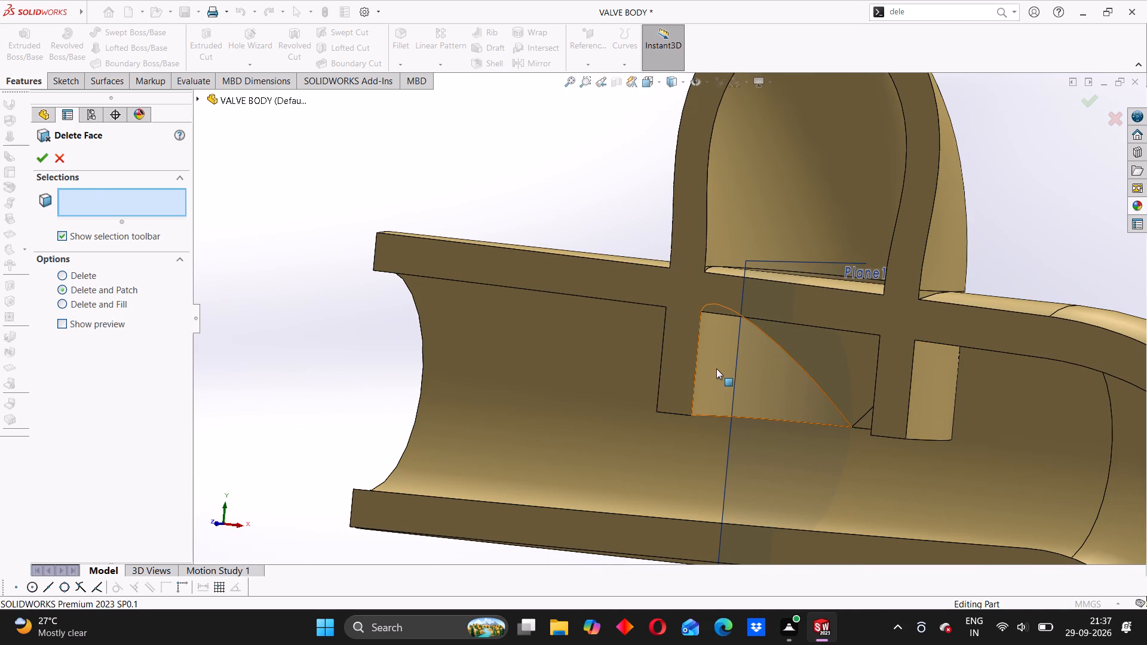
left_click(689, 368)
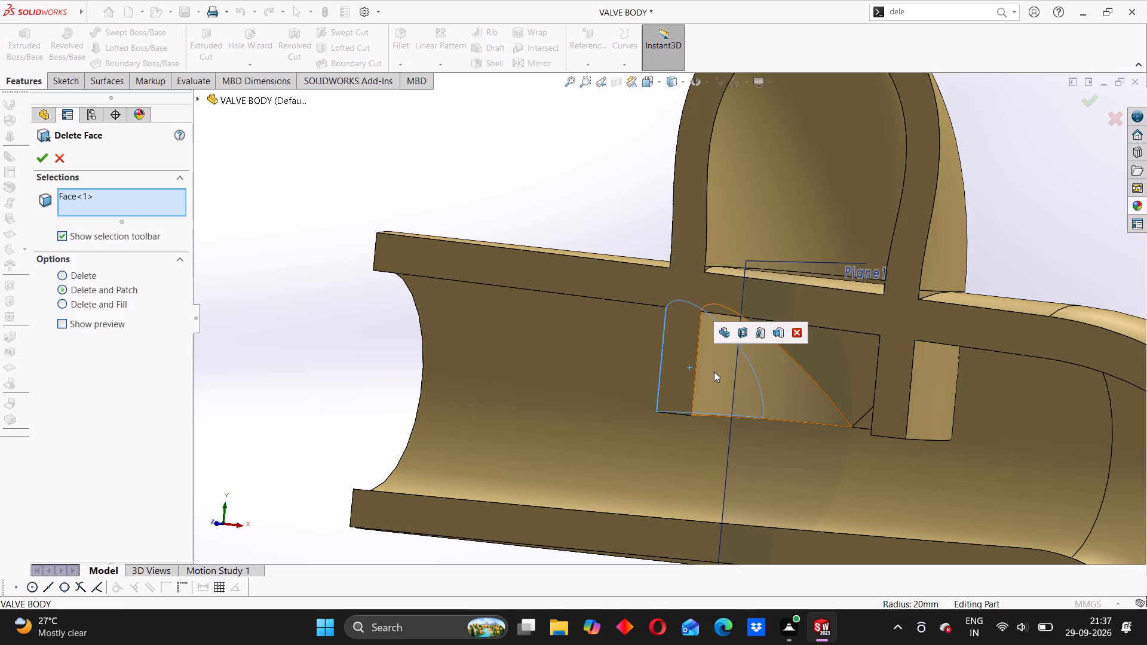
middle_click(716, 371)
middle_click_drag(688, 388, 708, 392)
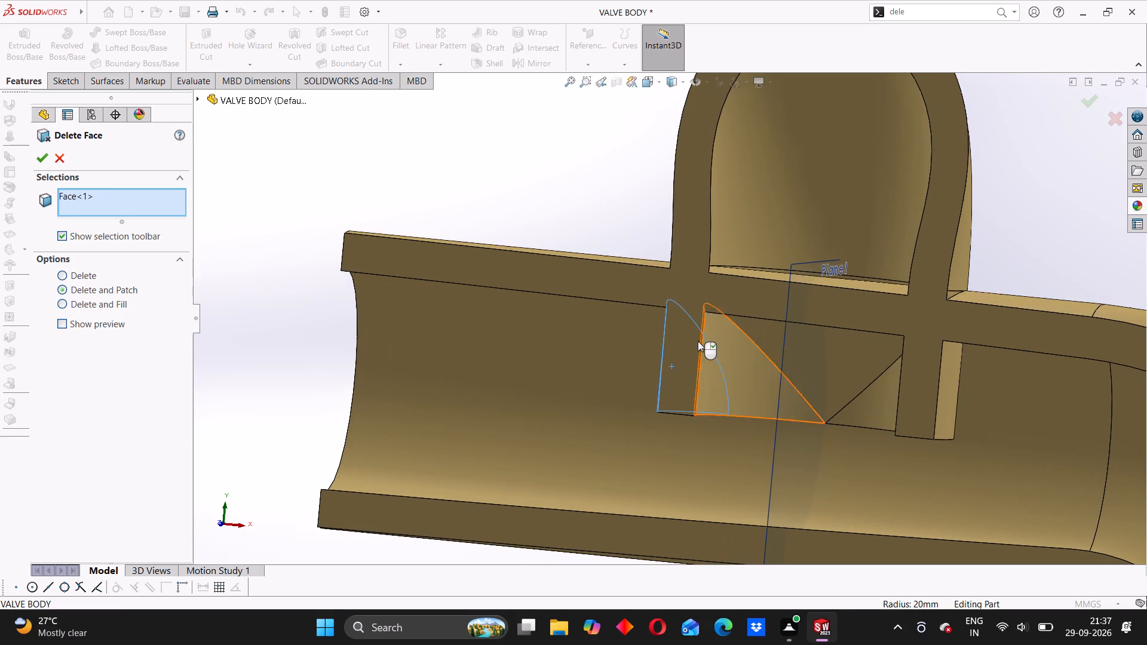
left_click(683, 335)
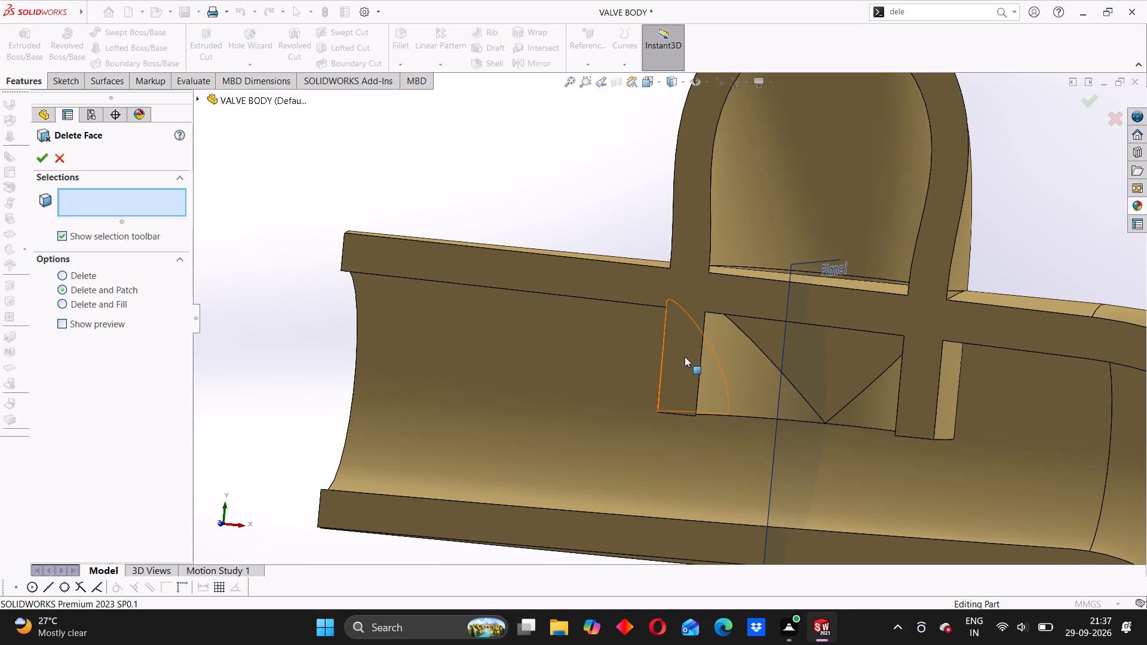
Select both inner faces and the open-end-side outer face of the curved pipe's protruding stub for deletion.
middle_click_drag(685, 357, 757, 371)
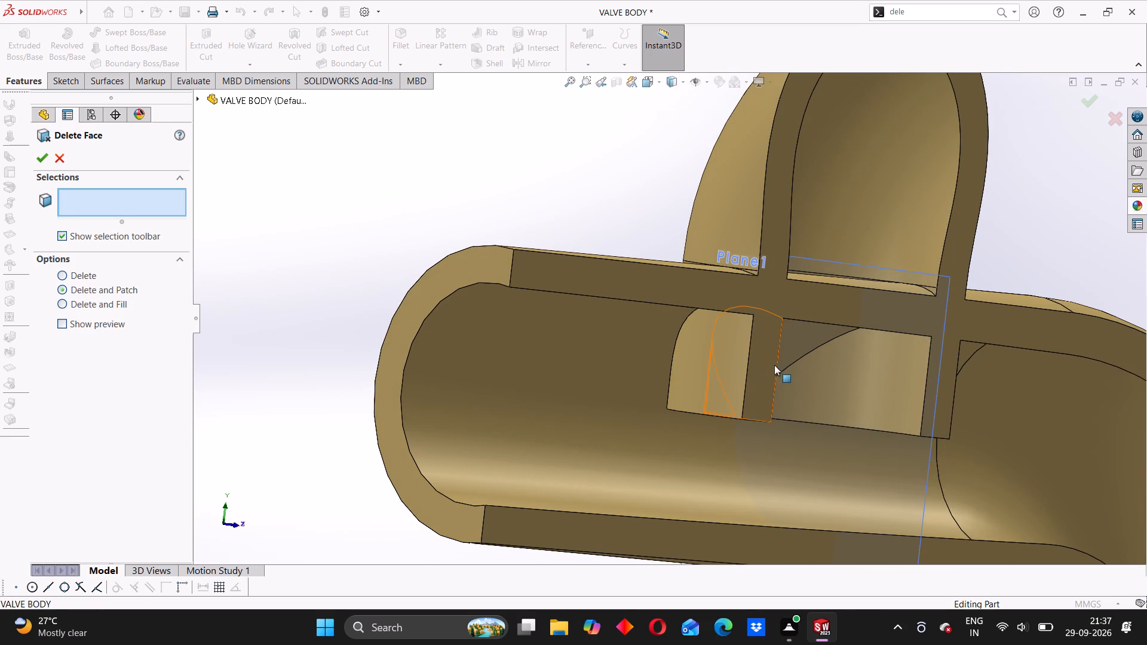
middle_click_drag(776, 367, 723, 369)
left_click(803, 377)
left_click(757, 392)
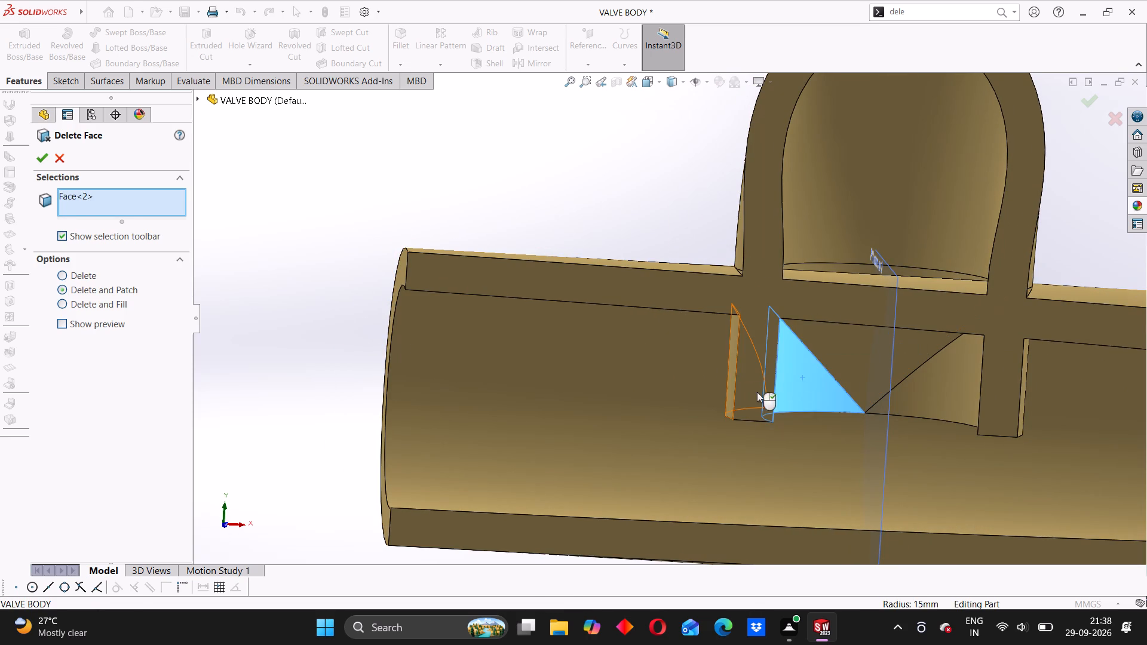
left_click(946, 394)
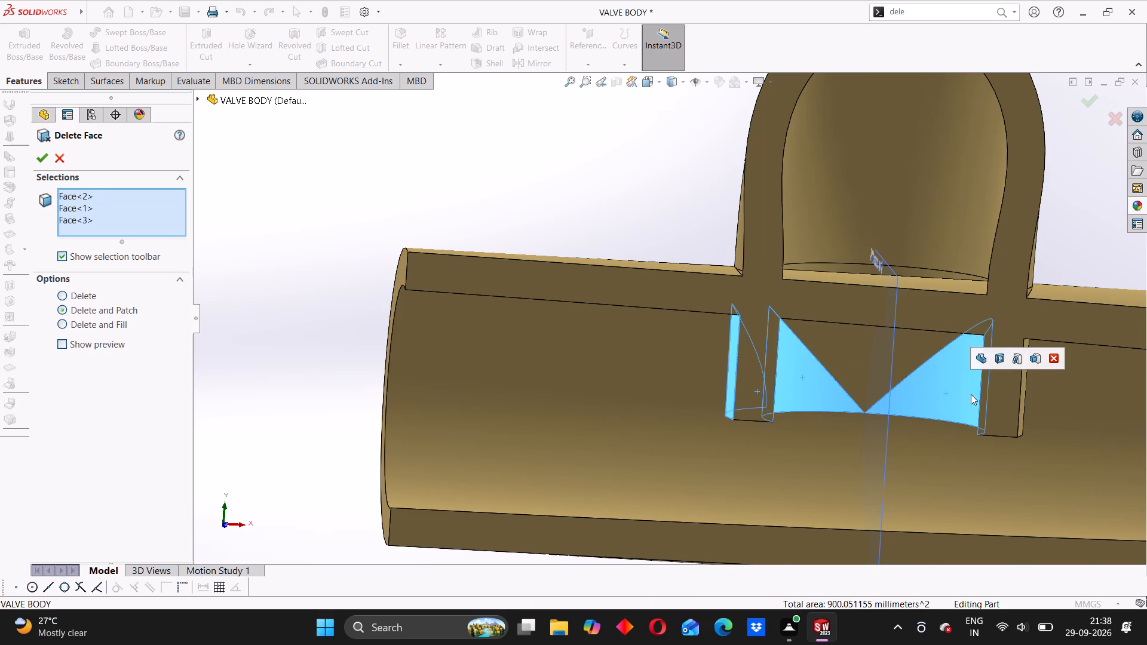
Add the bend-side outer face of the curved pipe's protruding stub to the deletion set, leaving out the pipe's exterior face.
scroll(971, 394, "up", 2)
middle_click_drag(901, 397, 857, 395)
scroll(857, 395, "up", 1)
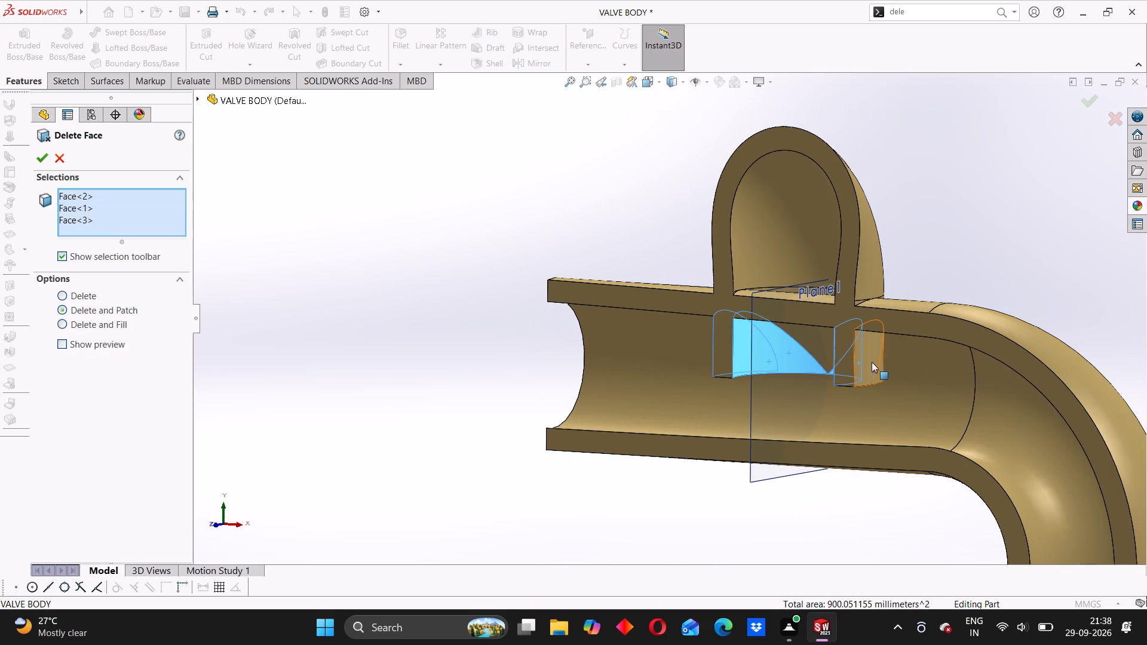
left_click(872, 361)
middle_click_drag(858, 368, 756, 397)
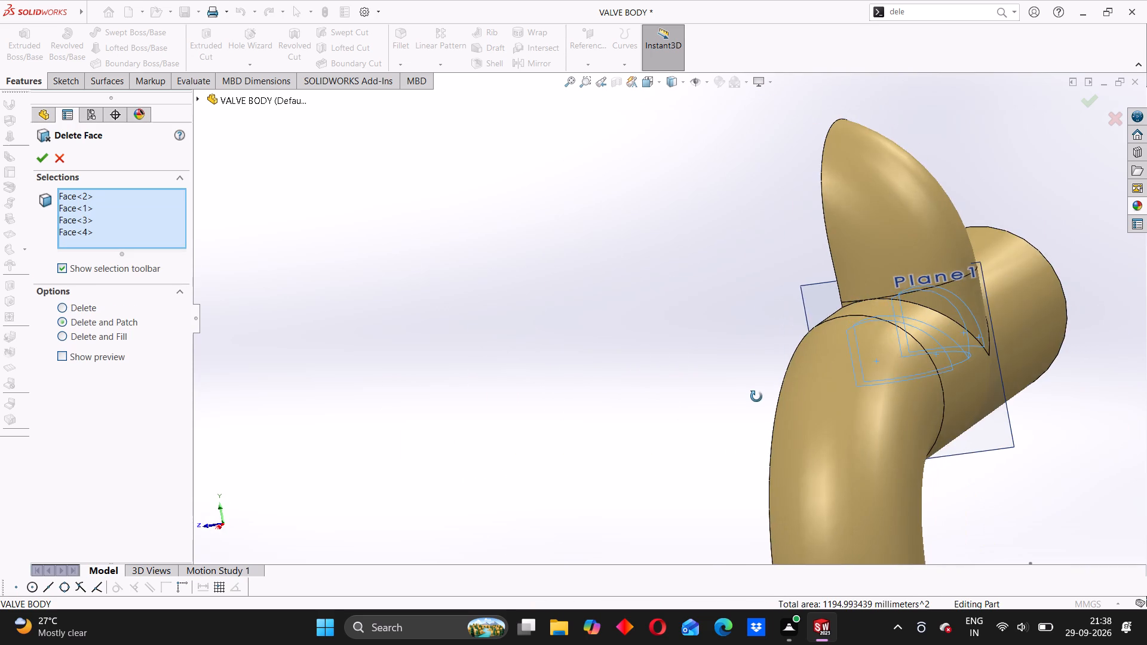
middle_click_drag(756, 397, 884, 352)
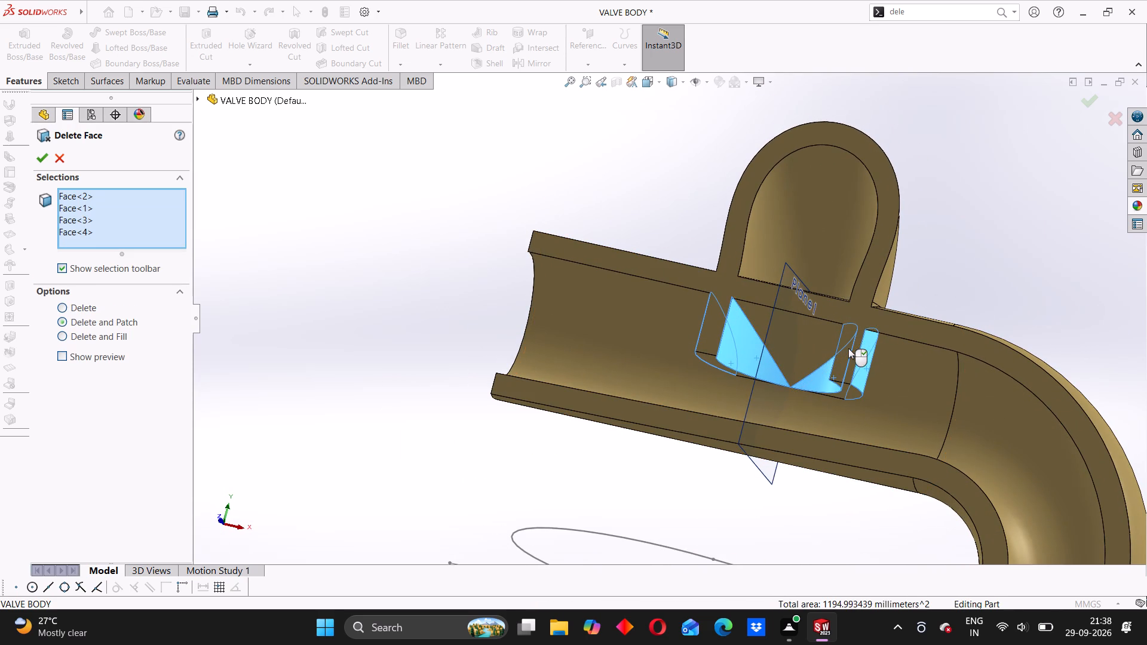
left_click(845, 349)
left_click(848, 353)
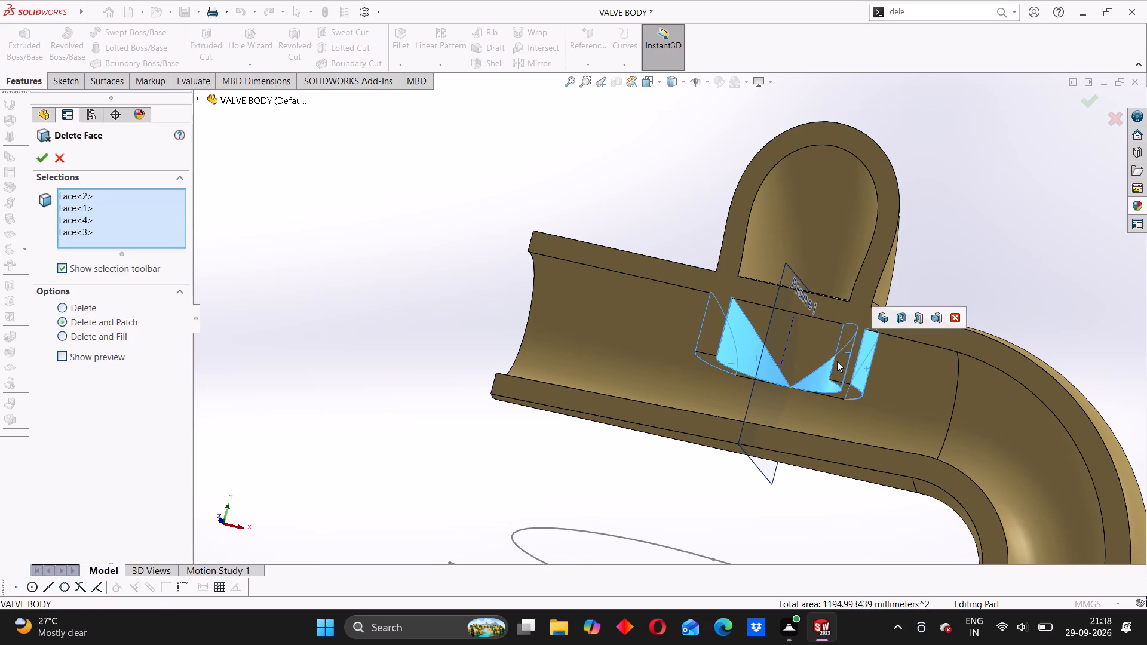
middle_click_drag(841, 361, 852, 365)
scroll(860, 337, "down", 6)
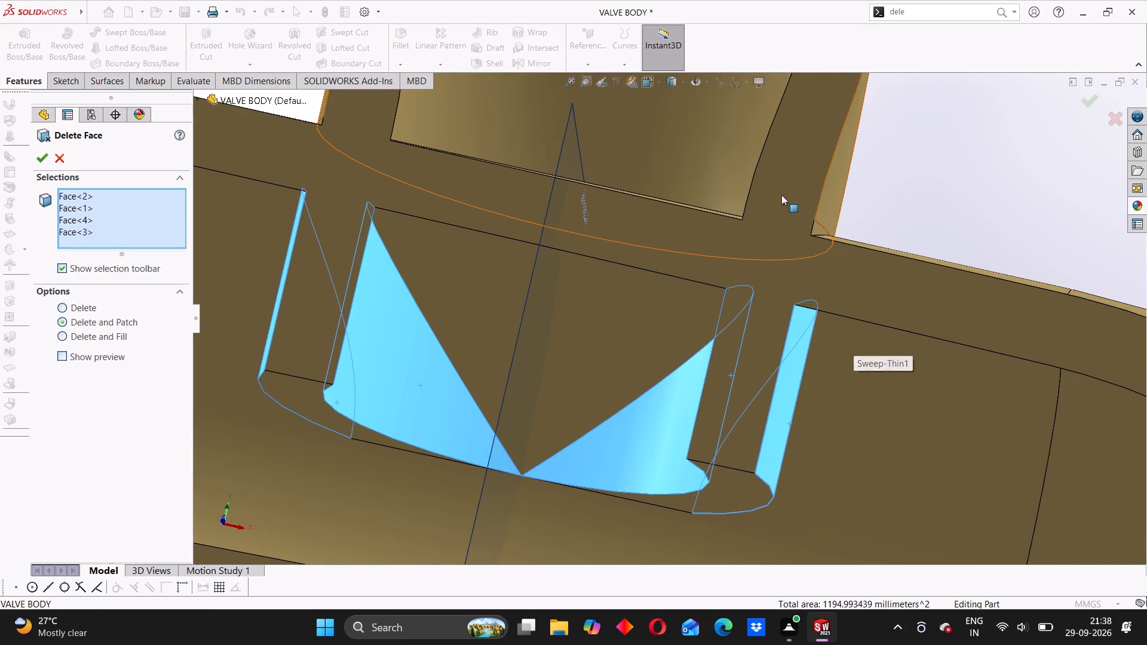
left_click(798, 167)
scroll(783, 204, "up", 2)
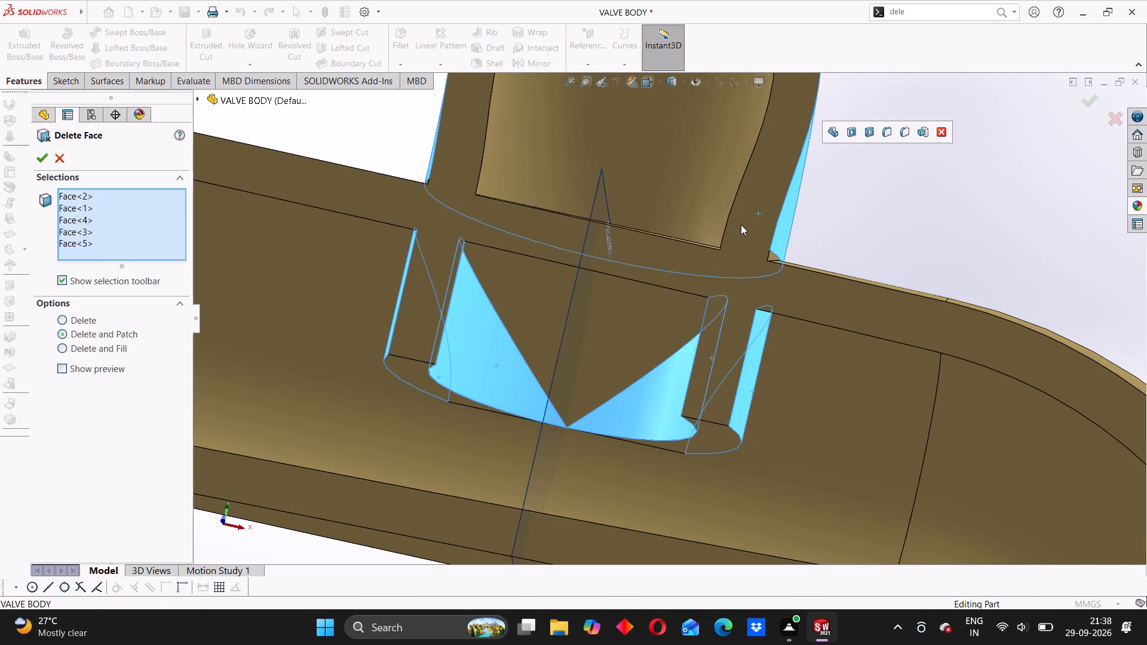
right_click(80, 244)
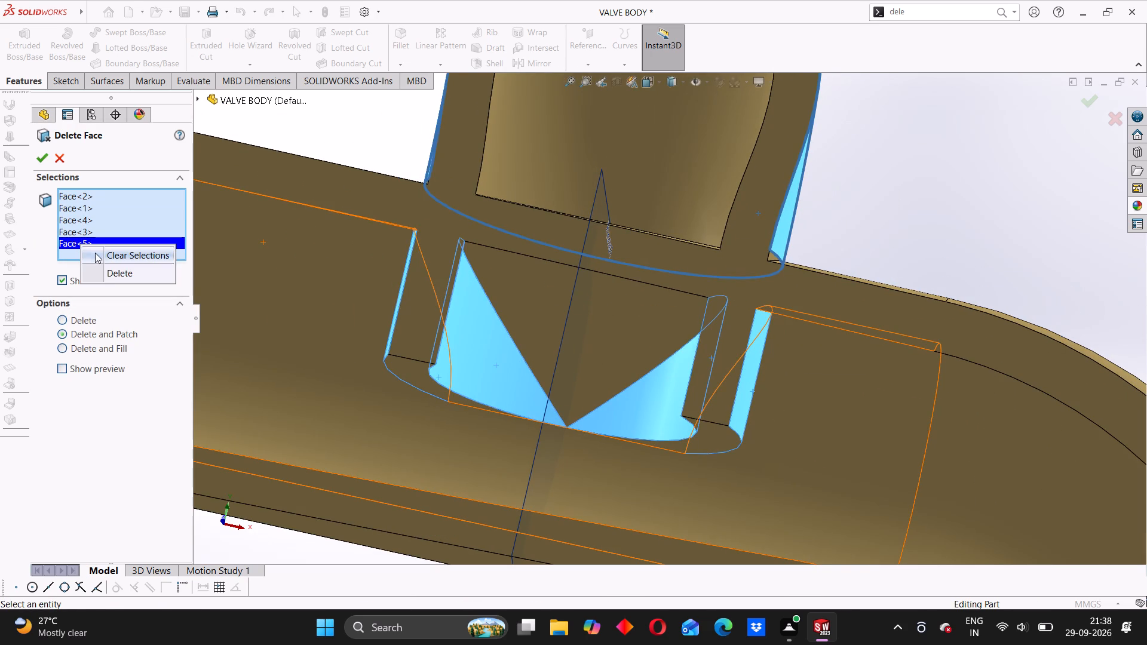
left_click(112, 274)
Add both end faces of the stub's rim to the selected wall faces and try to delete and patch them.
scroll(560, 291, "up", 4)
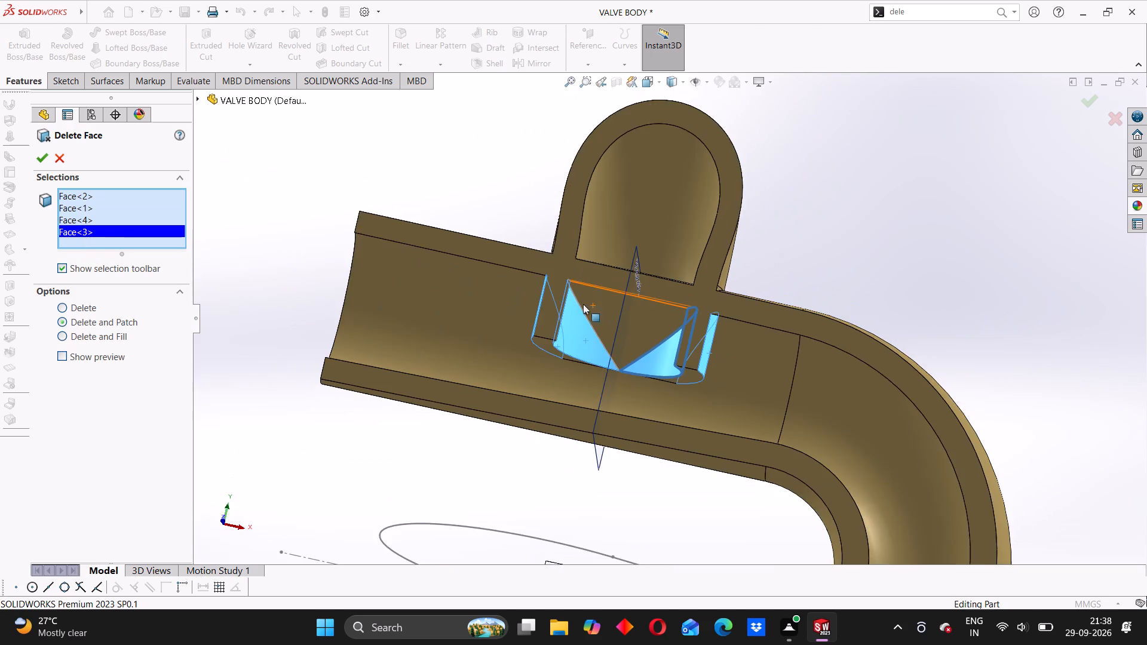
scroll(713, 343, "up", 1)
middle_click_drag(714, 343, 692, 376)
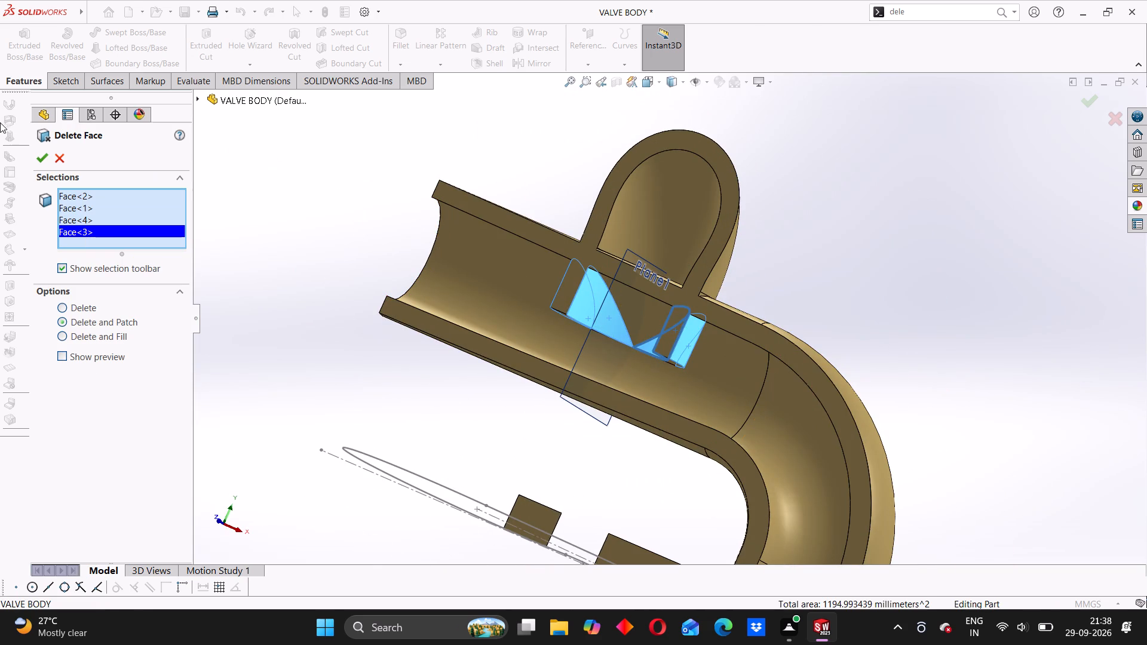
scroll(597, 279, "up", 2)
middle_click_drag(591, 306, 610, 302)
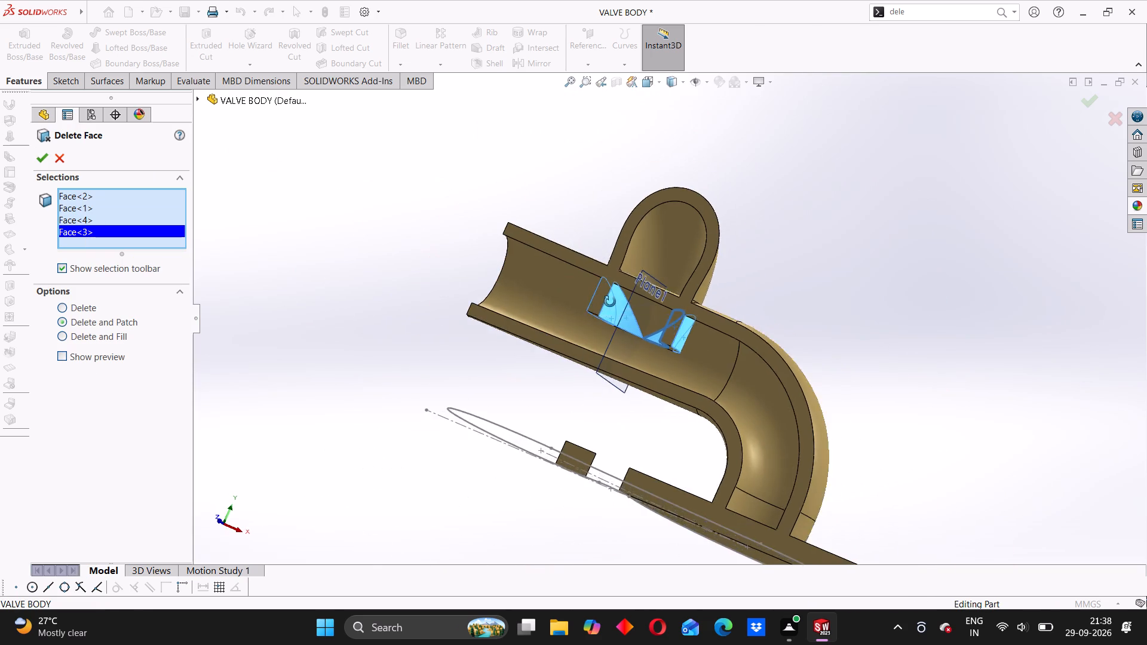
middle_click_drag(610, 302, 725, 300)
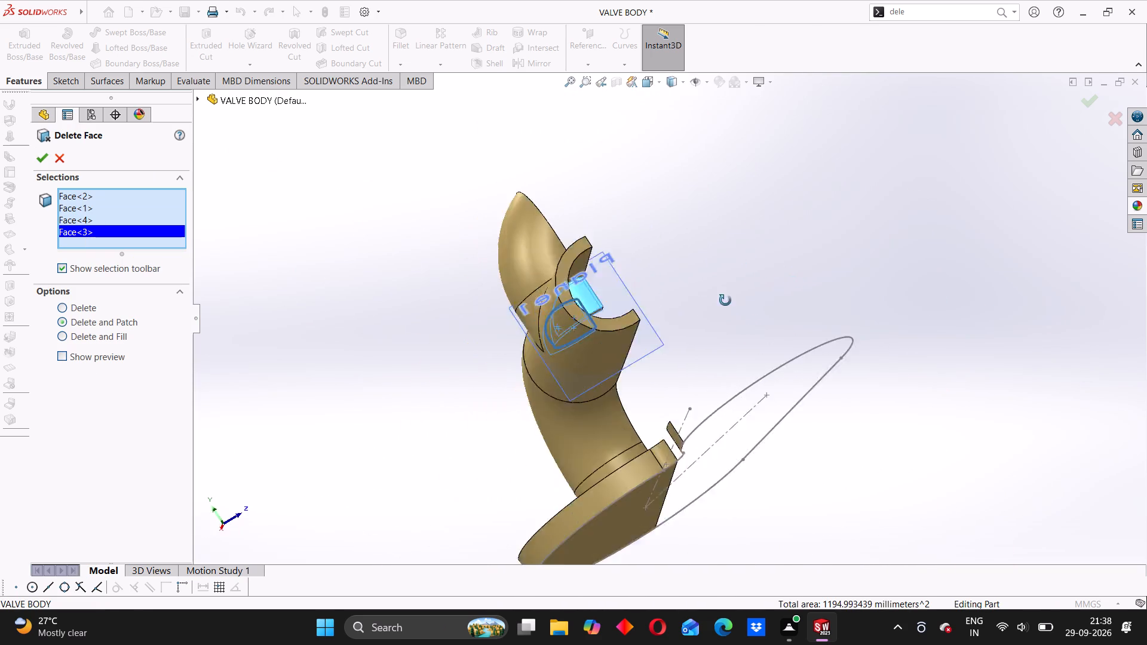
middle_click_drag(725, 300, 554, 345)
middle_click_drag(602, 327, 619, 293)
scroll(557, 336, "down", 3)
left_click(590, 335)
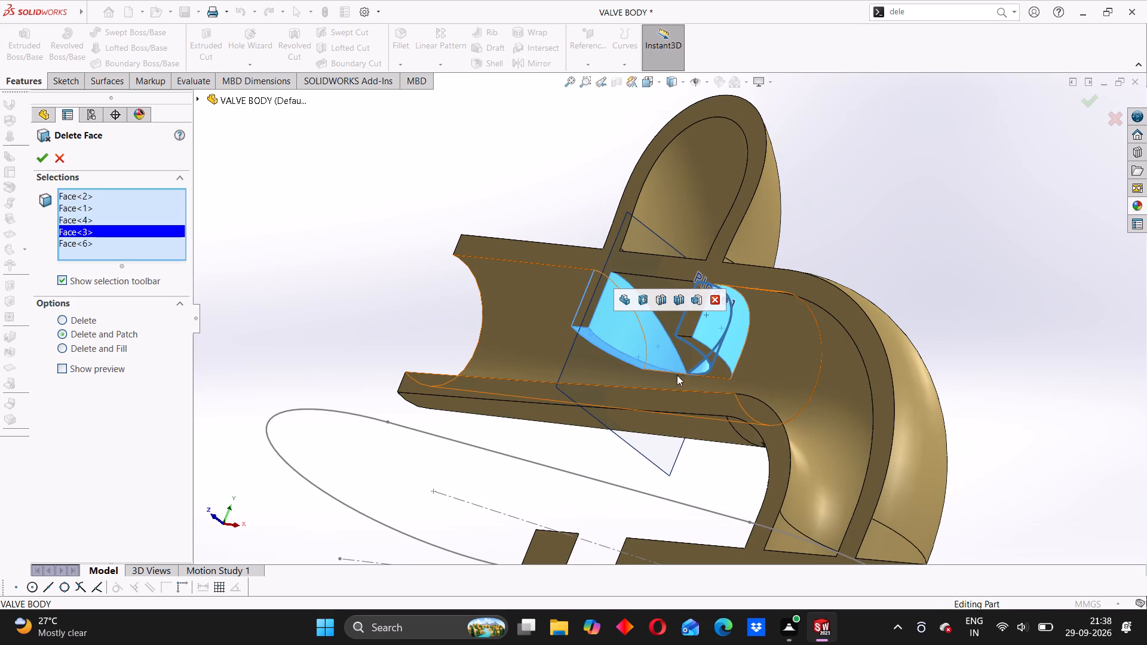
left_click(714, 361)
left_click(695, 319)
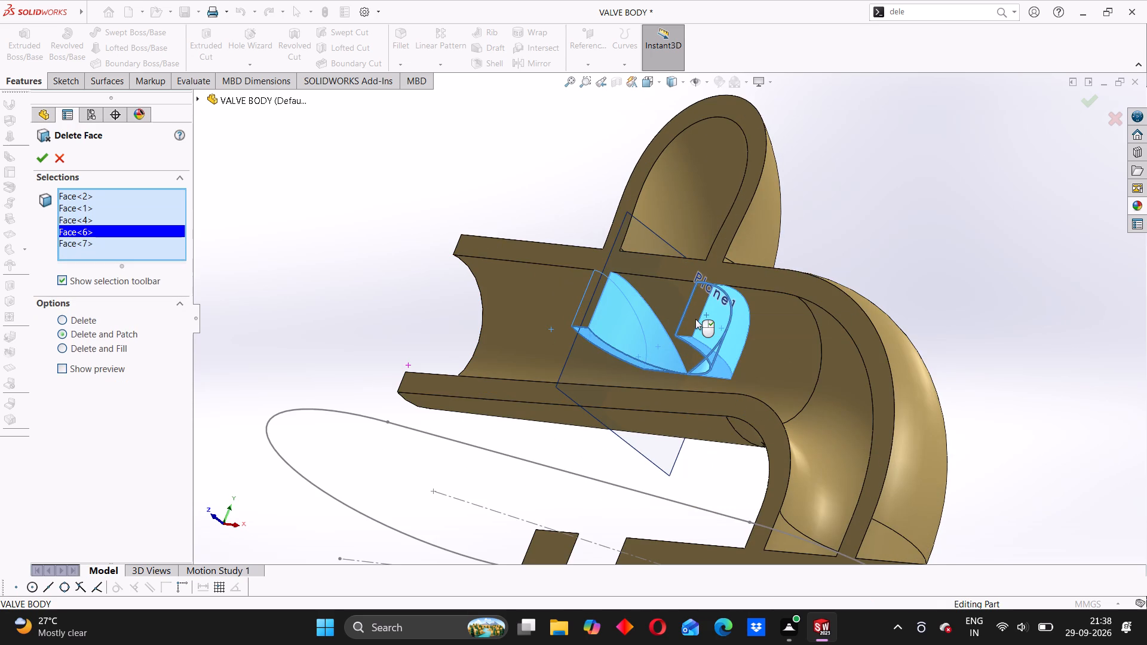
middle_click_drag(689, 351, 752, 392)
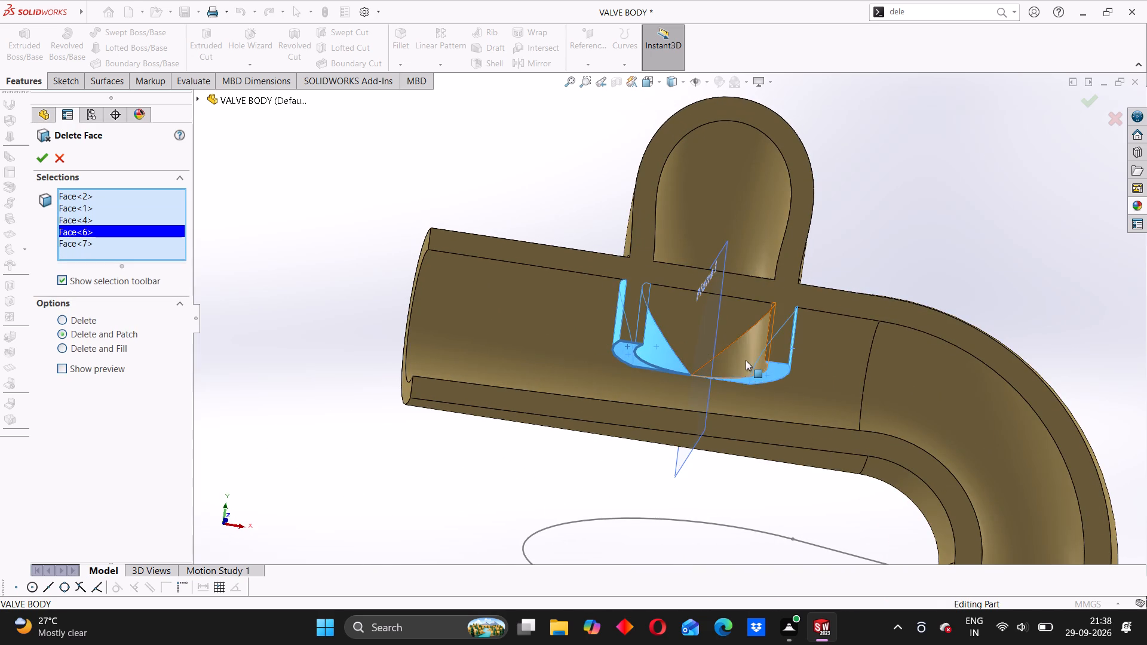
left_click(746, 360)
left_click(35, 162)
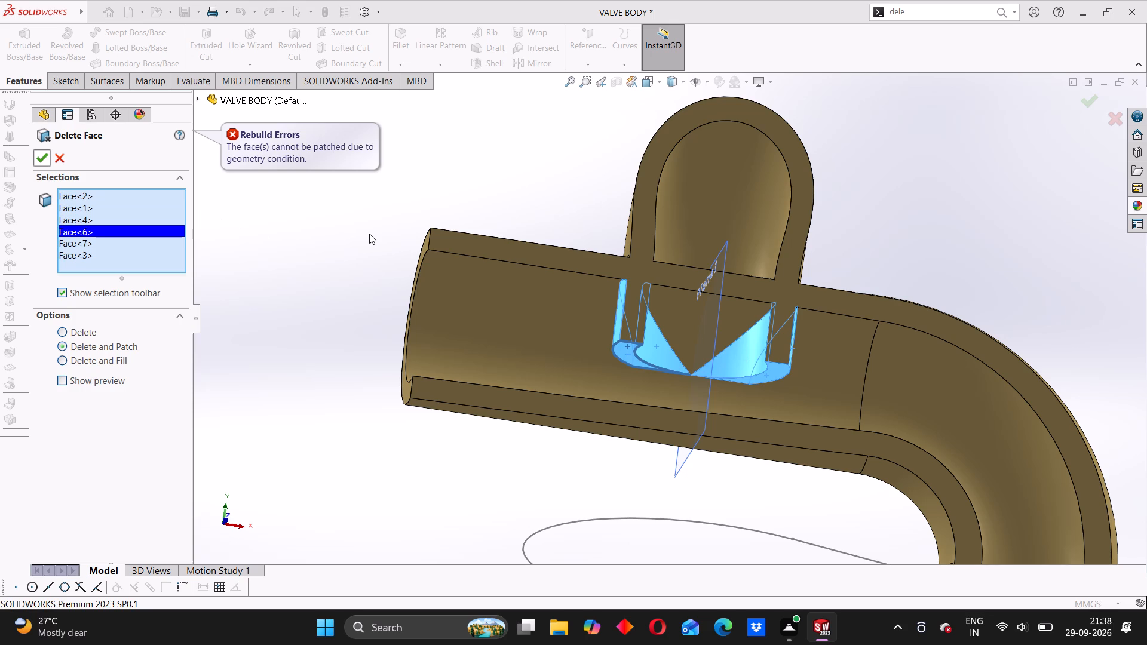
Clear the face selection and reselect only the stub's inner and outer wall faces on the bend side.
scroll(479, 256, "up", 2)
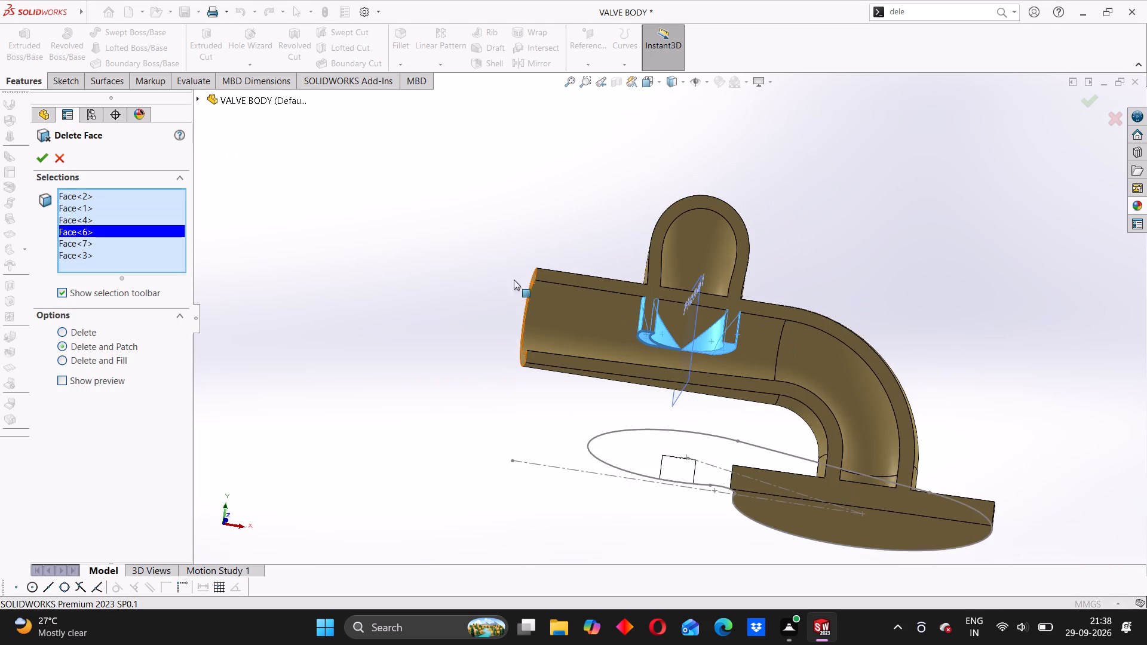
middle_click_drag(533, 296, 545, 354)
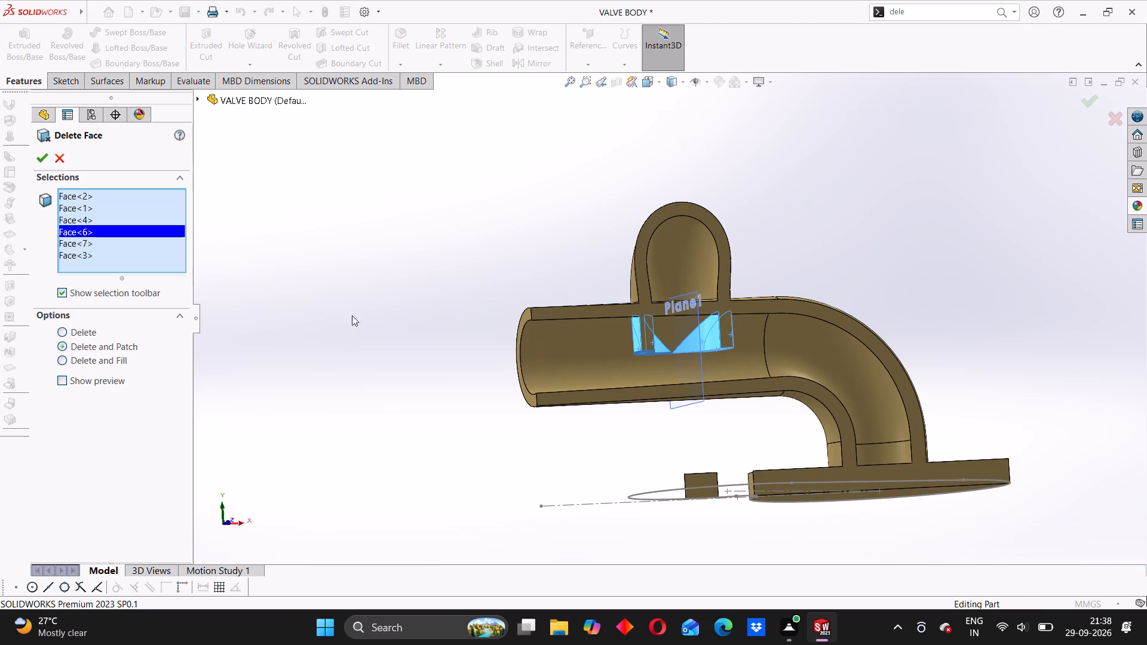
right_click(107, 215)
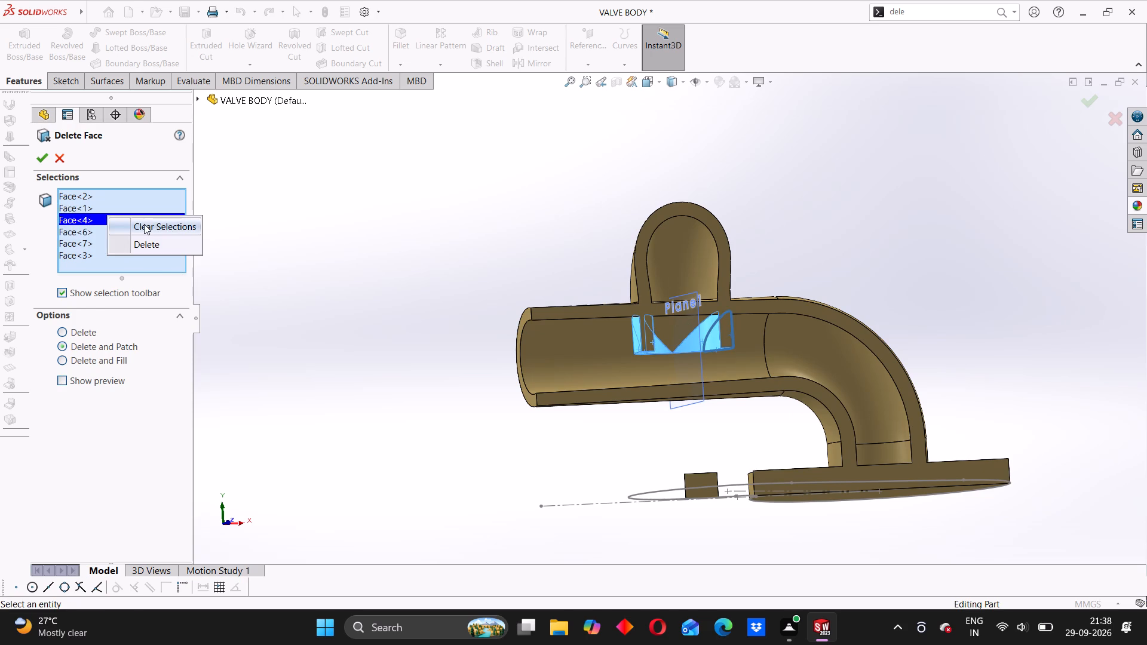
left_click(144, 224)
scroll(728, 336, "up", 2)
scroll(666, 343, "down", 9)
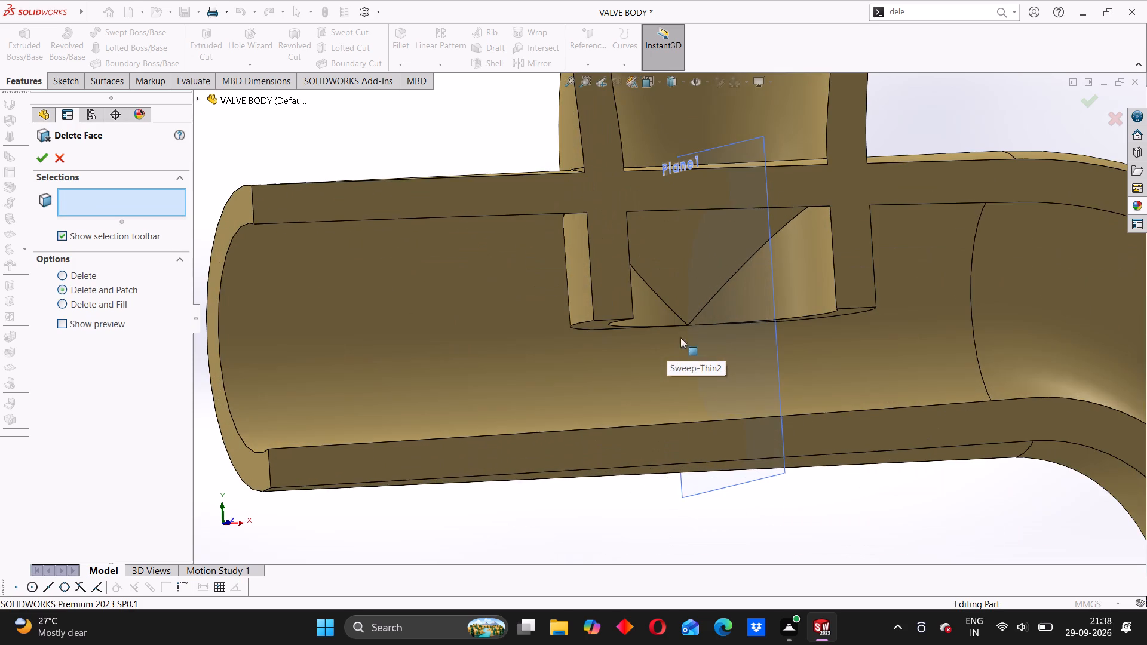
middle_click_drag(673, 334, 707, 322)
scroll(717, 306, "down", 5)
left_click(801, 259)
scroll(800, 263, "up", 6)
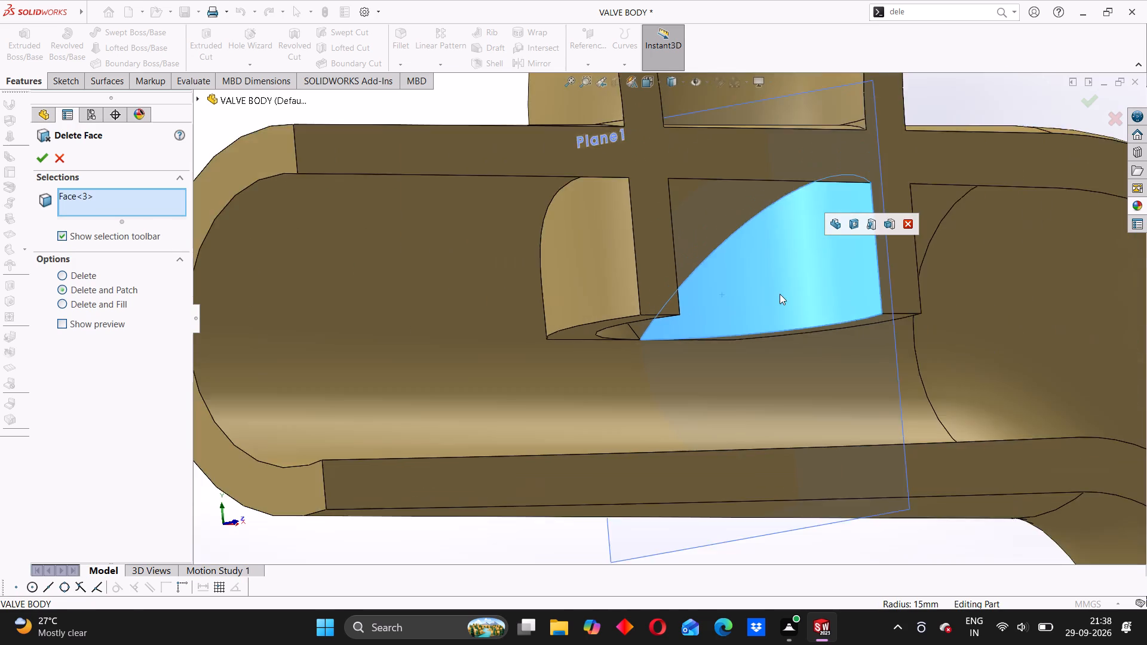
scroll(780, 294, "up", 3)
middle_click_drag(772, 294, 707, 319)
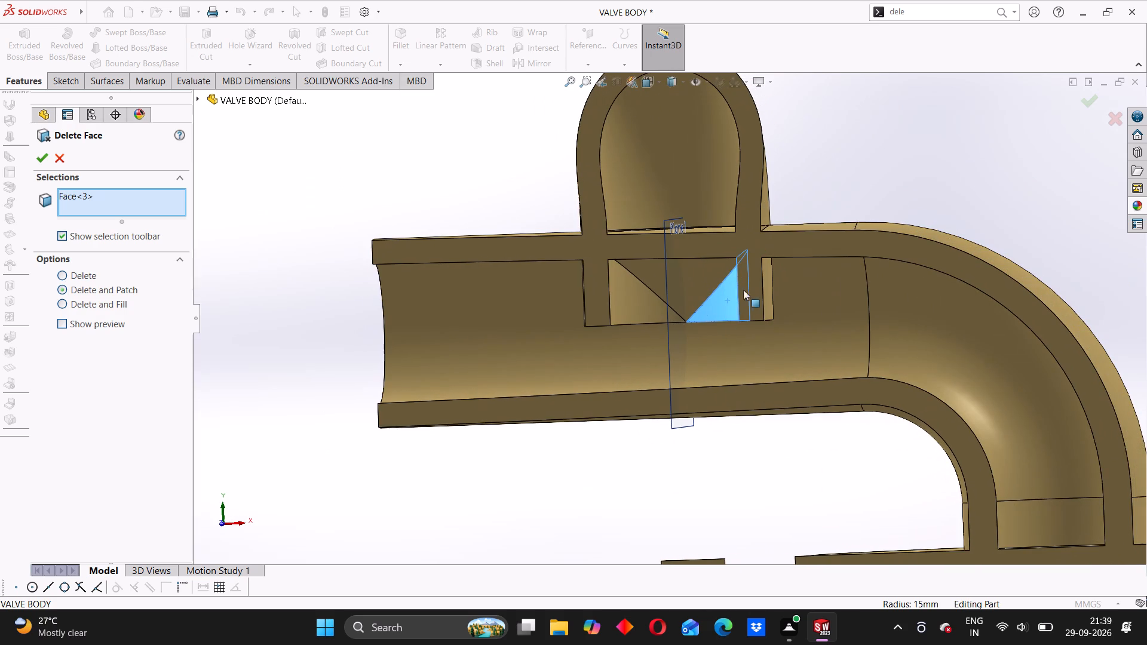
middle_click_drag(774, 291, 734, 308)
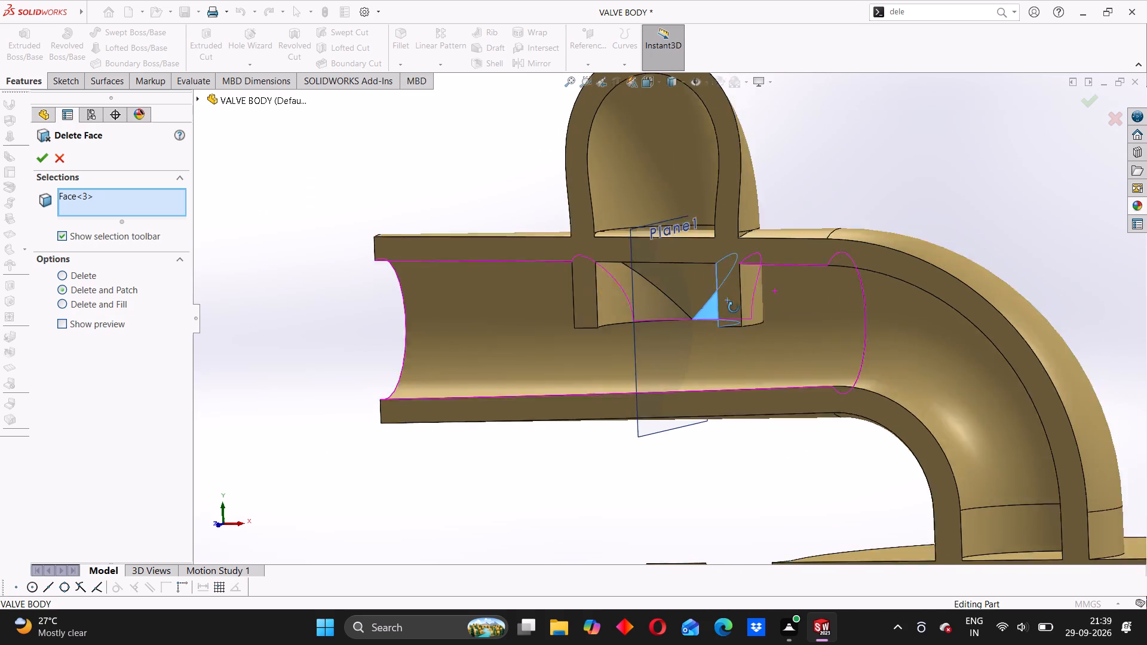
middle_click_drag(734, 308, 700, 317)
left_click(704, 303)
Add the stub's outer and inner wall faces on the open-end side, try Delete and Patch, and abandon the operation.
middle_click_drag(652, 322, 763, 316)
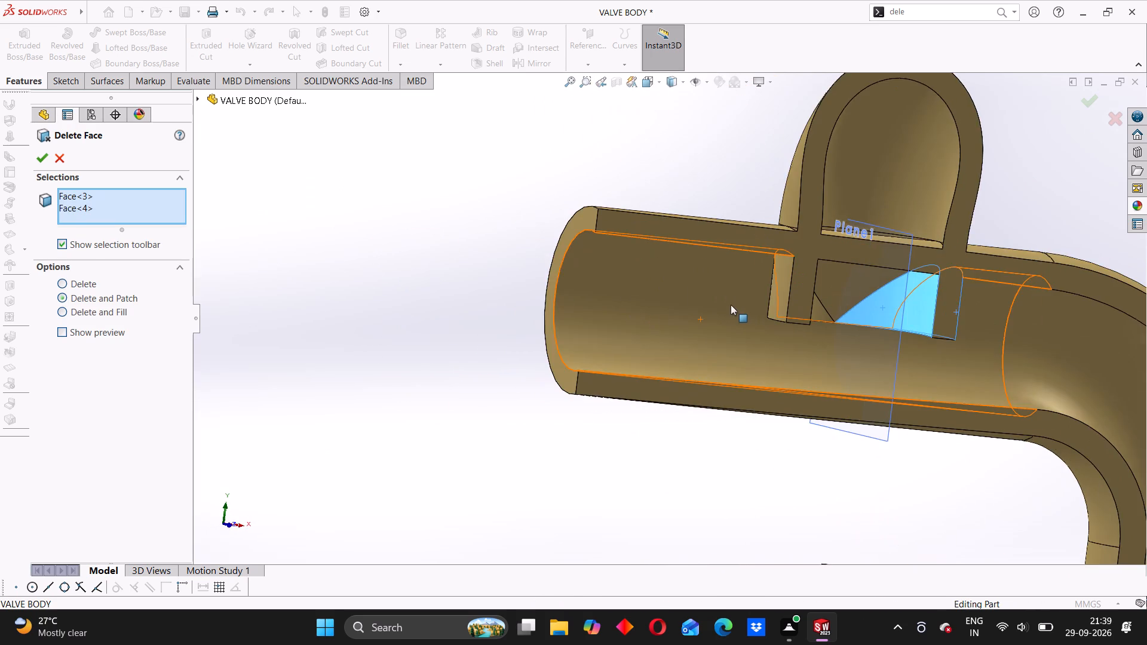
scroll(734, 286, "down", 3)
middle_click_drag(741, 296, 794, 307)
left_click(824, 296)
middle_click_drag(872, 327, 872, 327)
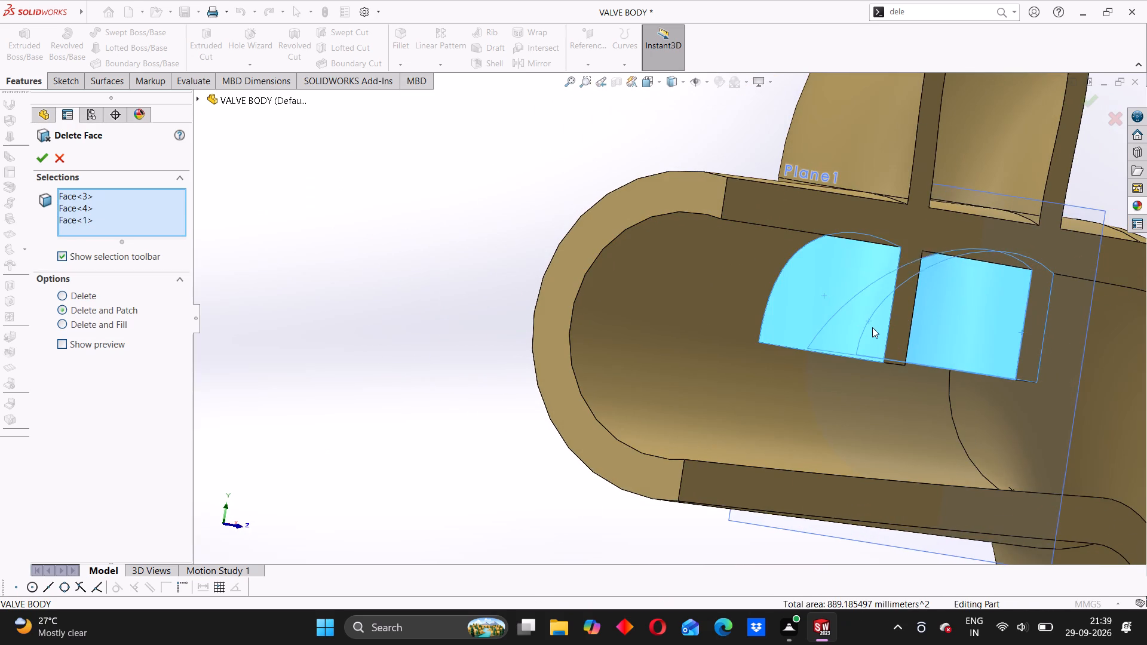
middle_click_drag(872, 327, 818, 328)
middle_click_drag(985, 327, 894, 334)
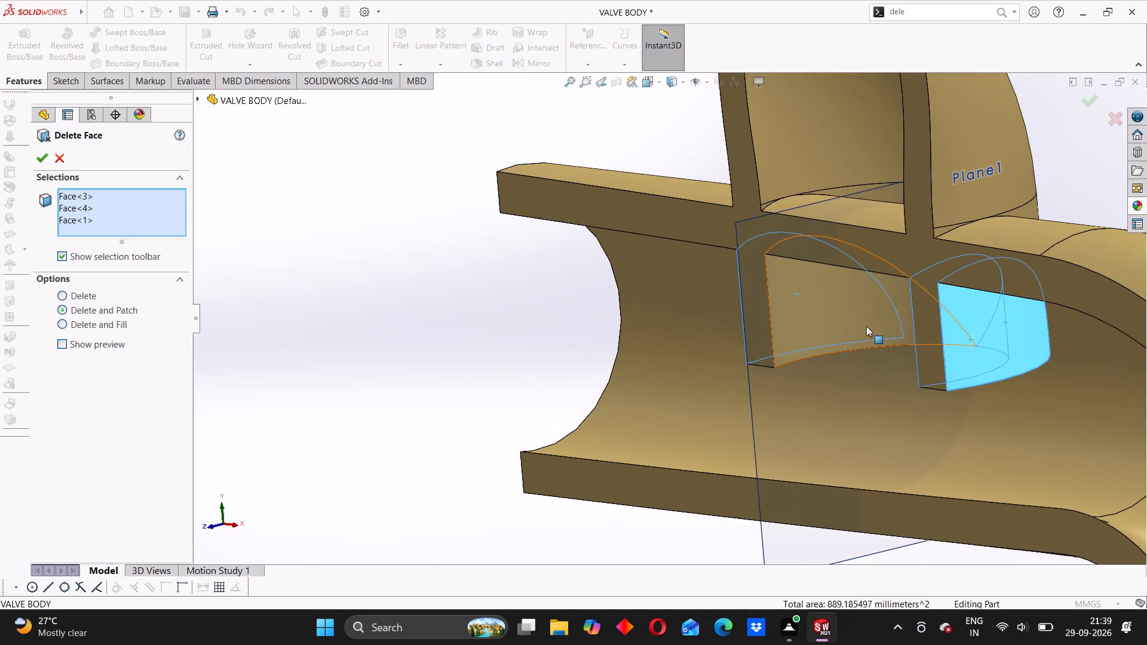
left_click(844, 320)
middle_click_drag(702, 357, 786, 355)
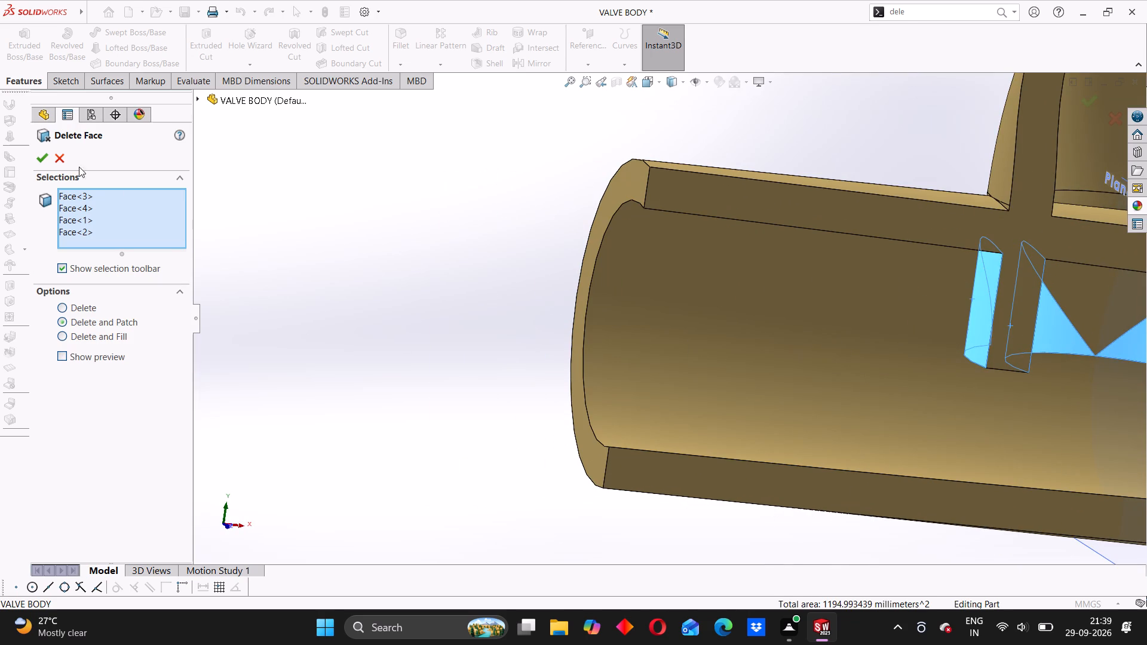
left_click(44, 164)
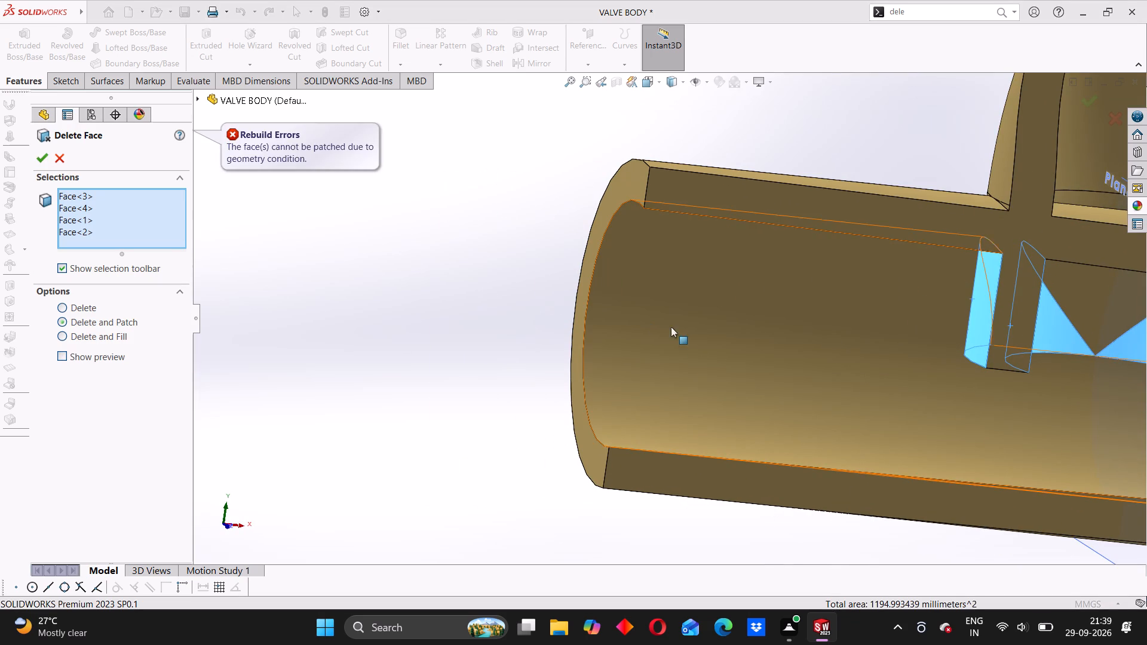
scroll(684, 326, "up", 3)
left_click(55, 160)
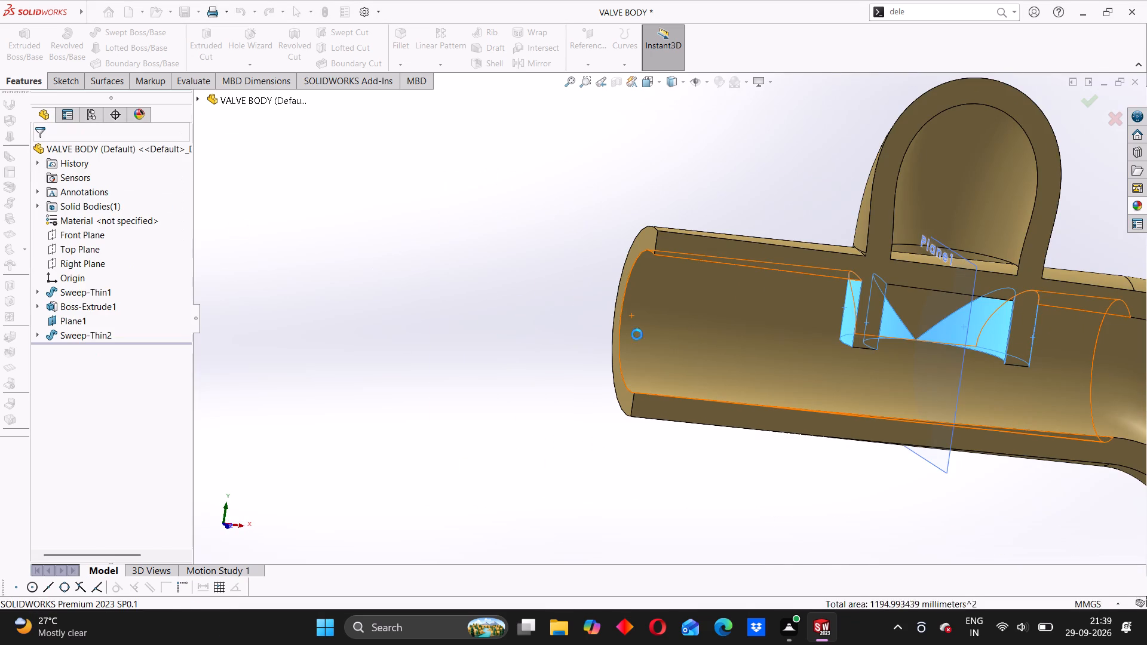
Turn off the section view to show the whole valve body.
scroll(776, 348, "up", 3)
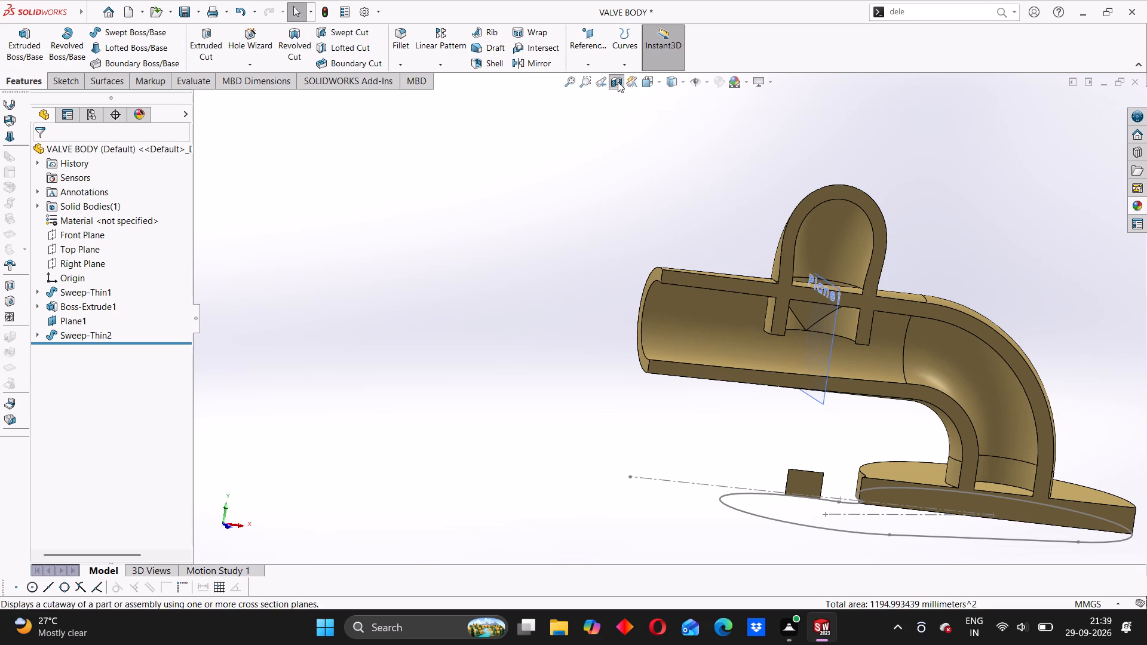
left_click(618, 82)
middle_click_drag(768, 327, 829, 360)
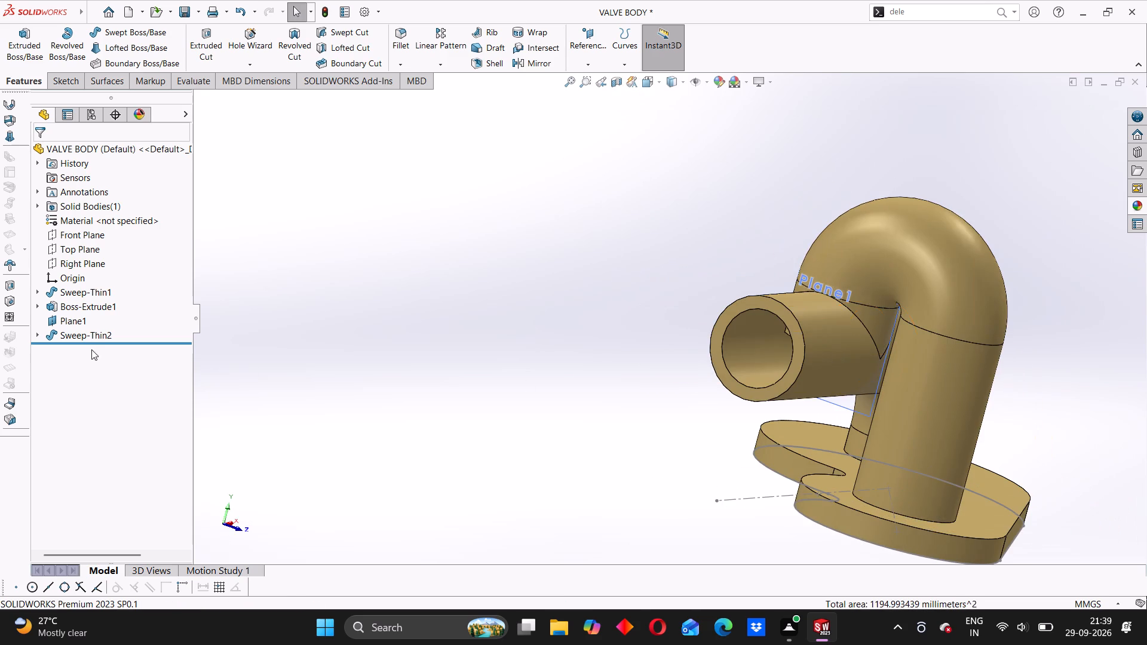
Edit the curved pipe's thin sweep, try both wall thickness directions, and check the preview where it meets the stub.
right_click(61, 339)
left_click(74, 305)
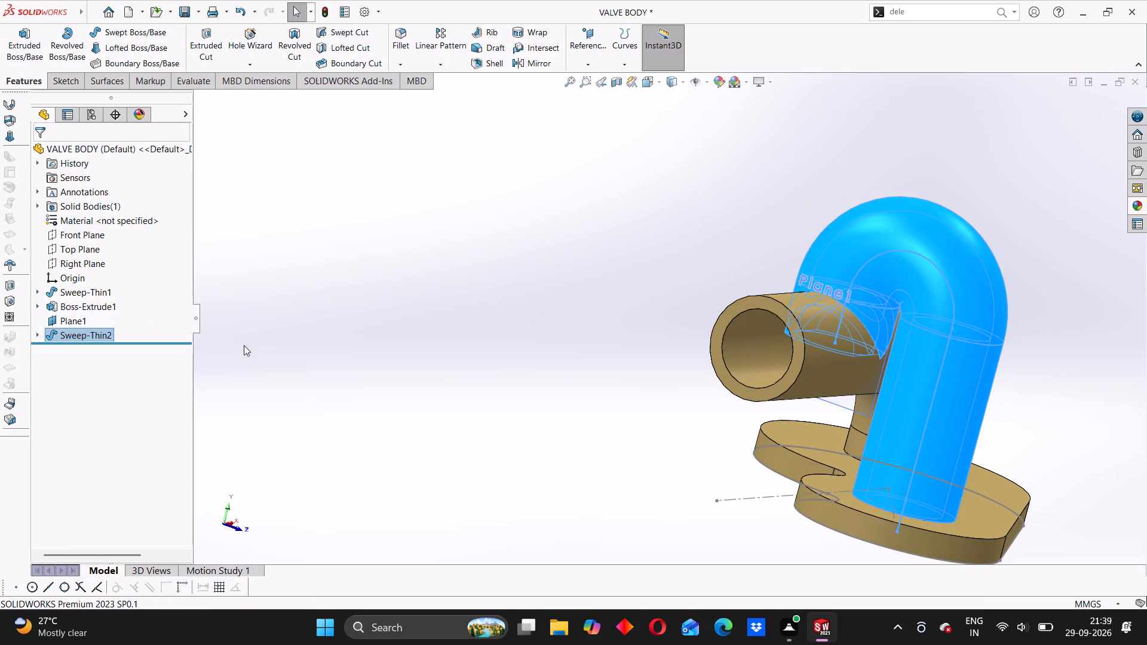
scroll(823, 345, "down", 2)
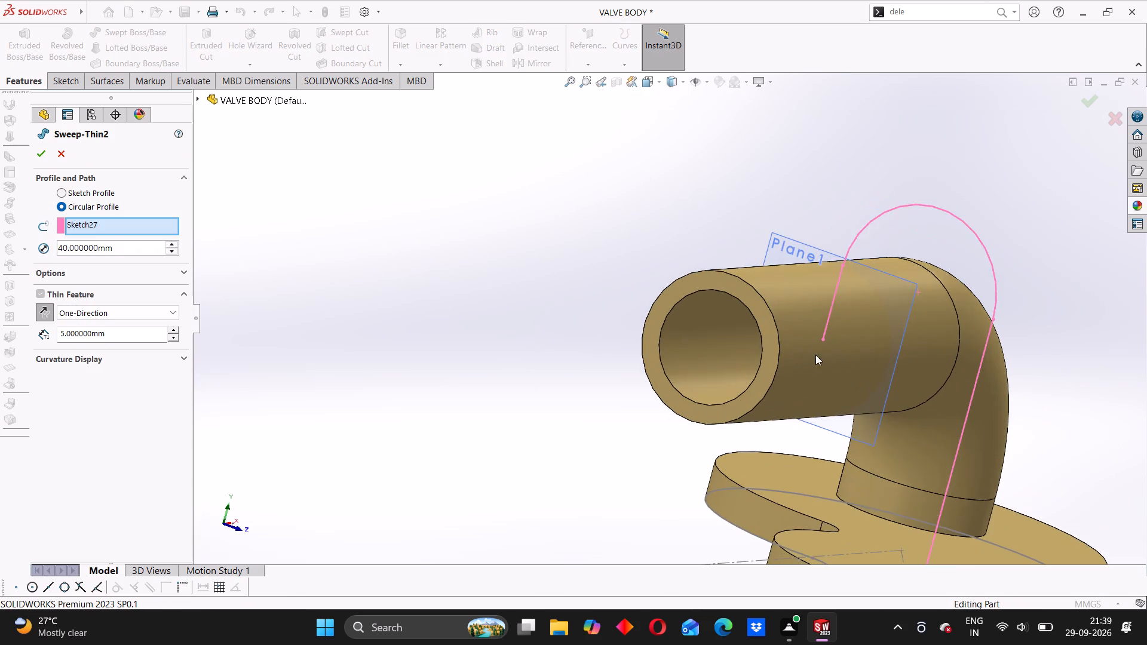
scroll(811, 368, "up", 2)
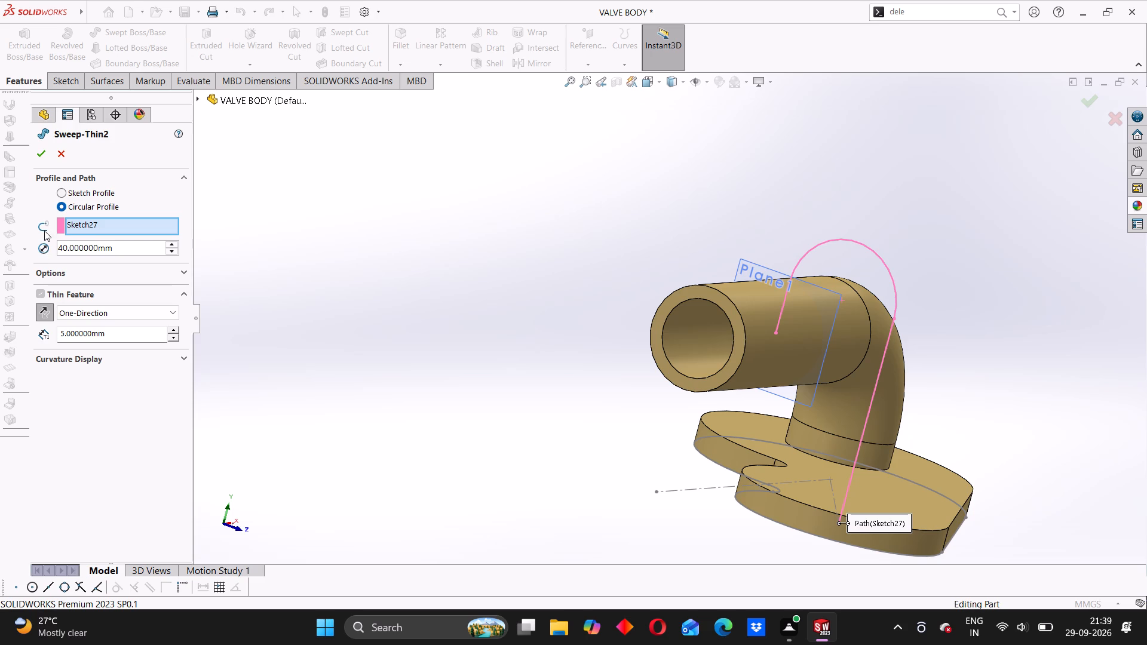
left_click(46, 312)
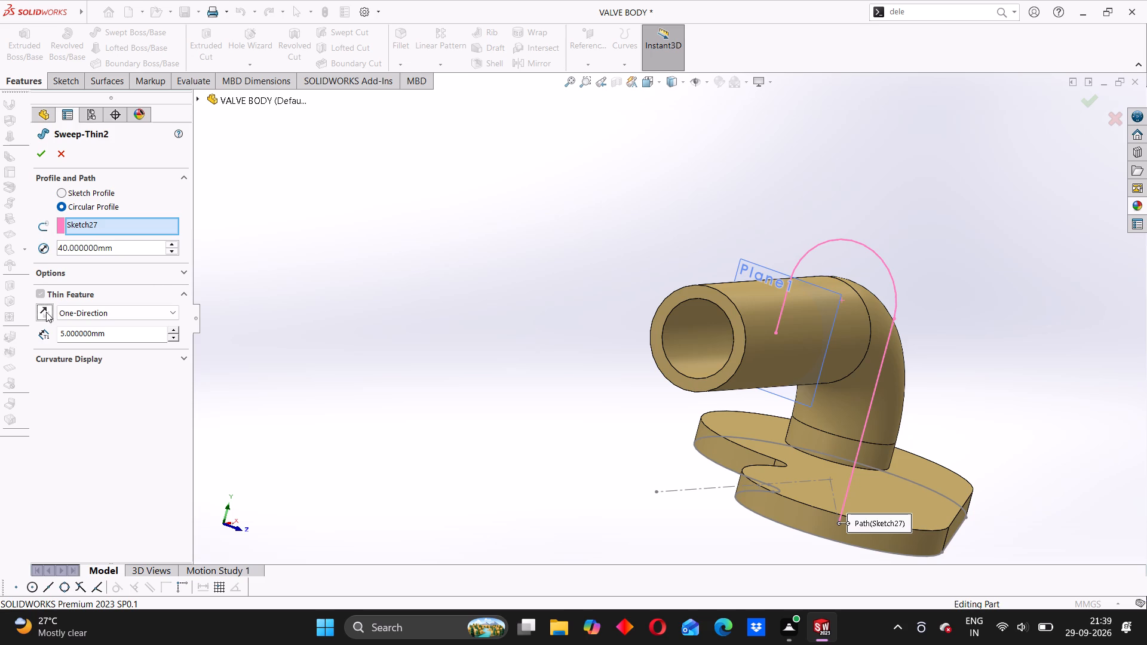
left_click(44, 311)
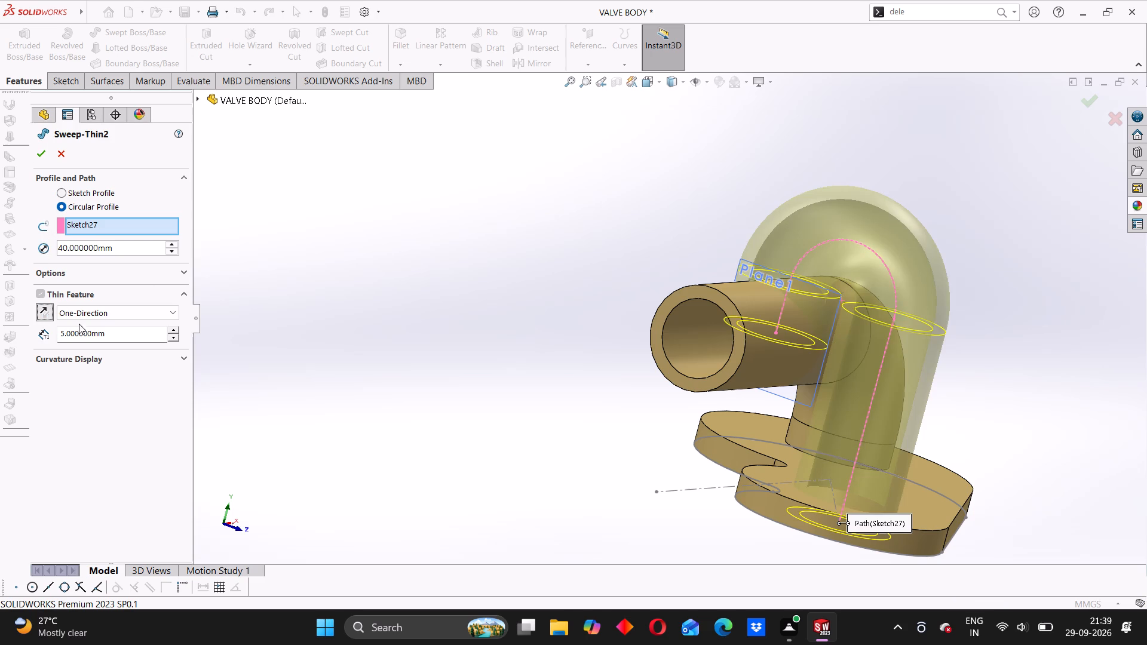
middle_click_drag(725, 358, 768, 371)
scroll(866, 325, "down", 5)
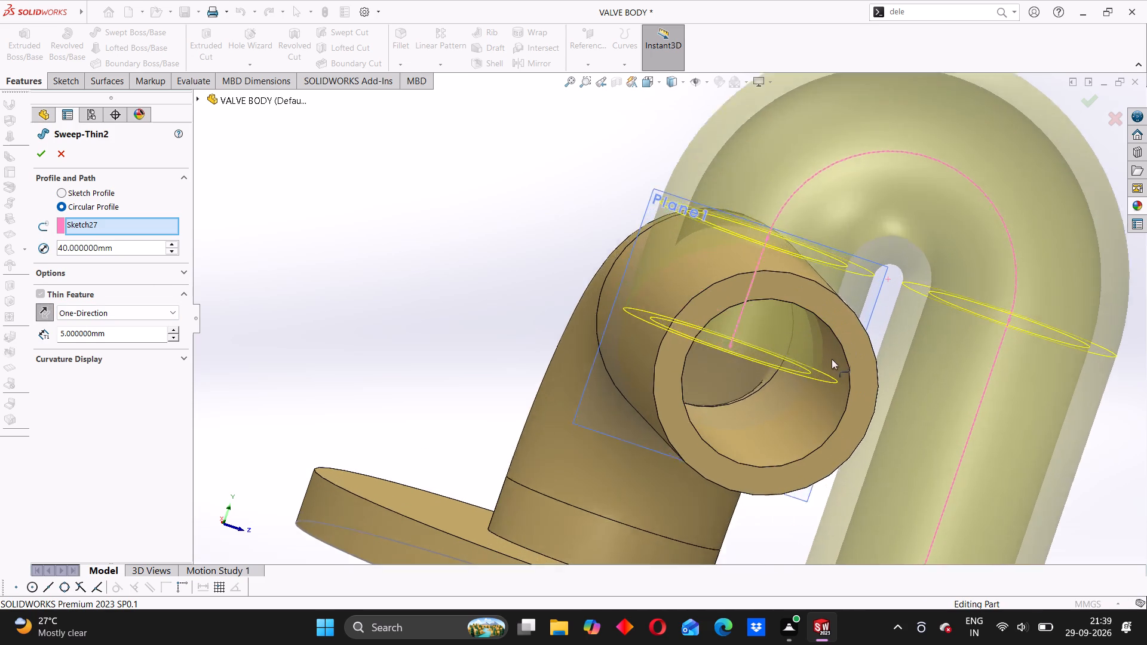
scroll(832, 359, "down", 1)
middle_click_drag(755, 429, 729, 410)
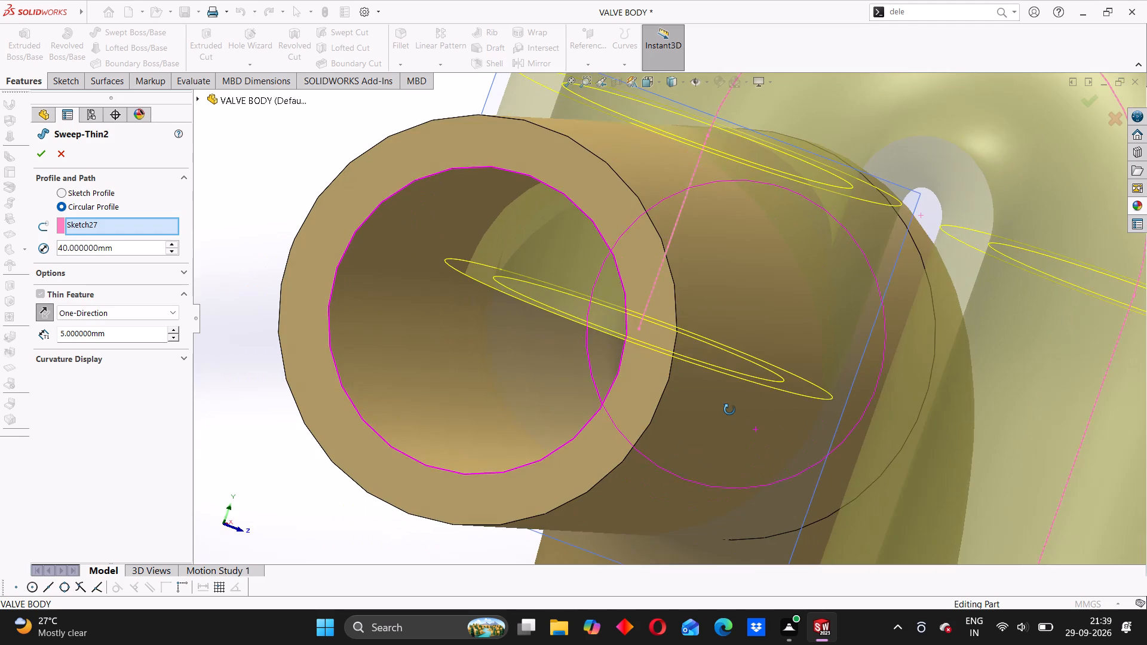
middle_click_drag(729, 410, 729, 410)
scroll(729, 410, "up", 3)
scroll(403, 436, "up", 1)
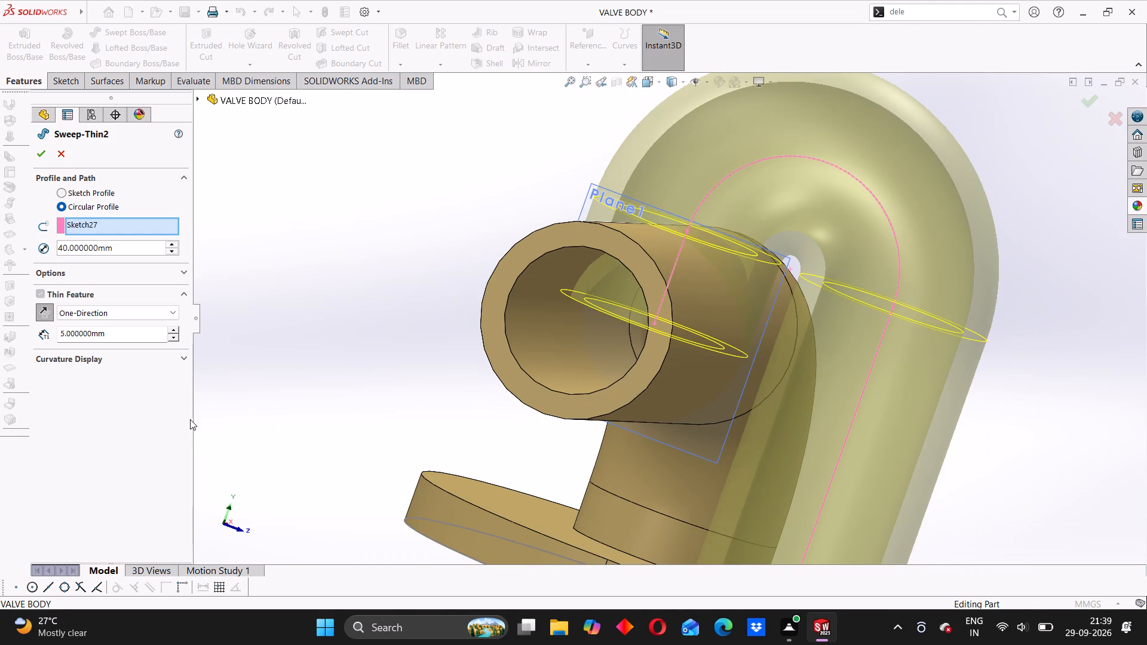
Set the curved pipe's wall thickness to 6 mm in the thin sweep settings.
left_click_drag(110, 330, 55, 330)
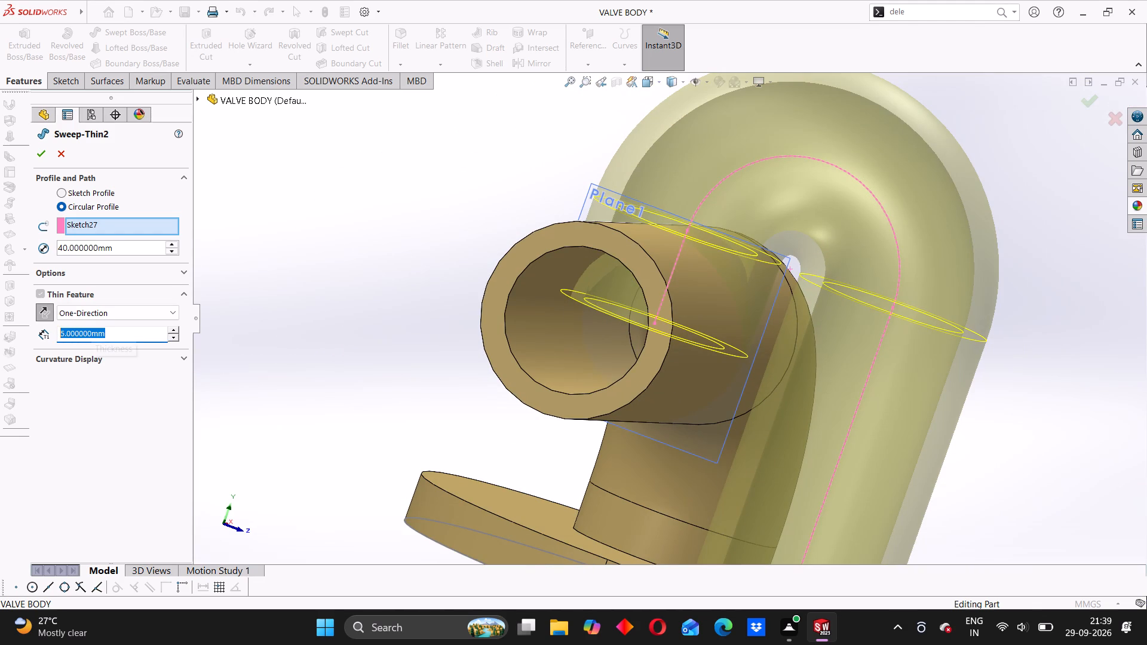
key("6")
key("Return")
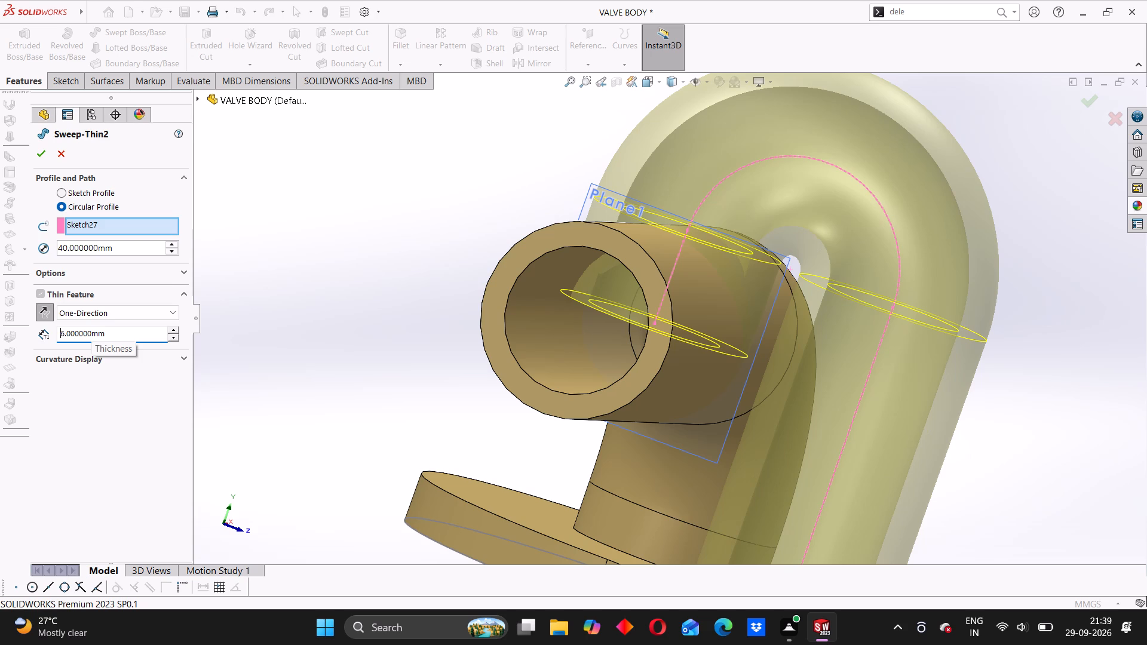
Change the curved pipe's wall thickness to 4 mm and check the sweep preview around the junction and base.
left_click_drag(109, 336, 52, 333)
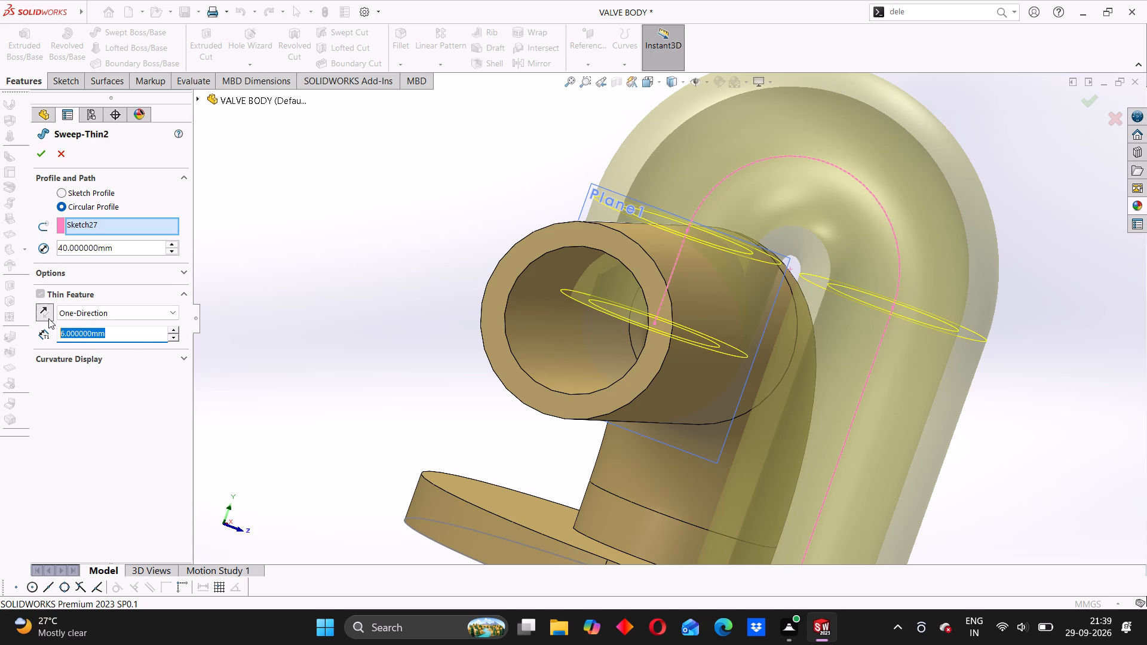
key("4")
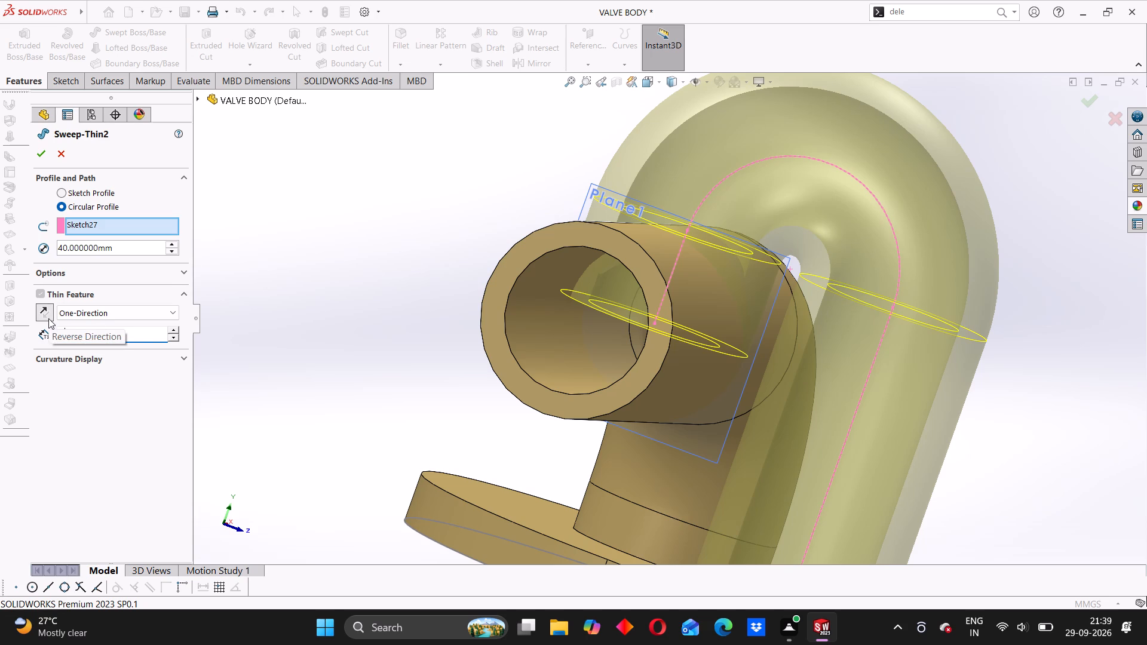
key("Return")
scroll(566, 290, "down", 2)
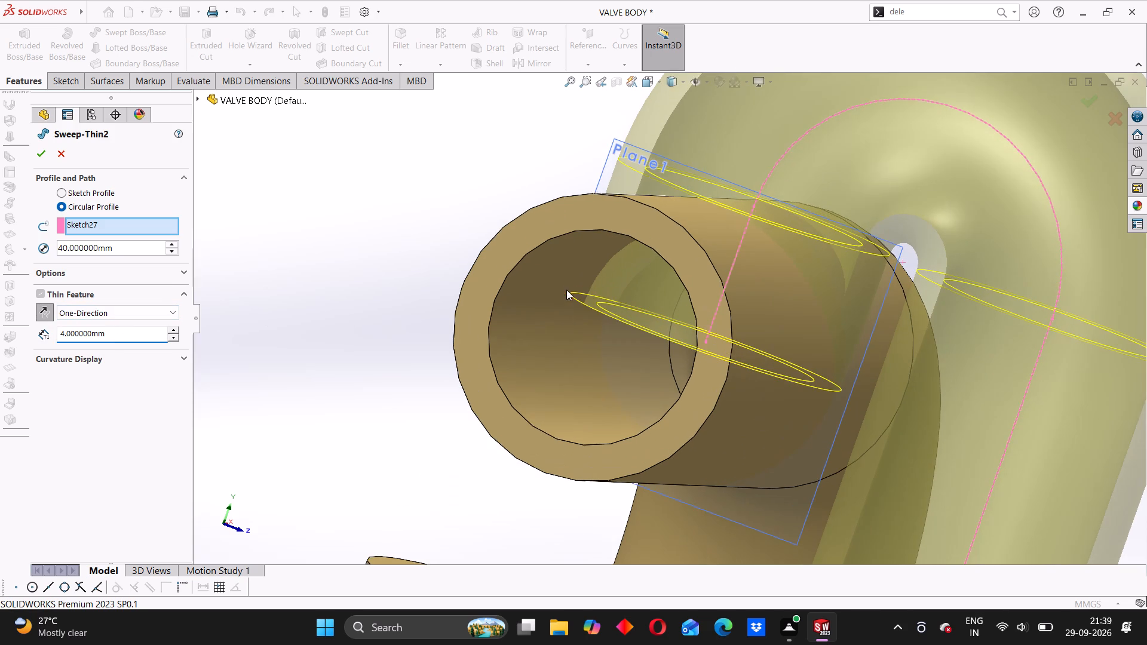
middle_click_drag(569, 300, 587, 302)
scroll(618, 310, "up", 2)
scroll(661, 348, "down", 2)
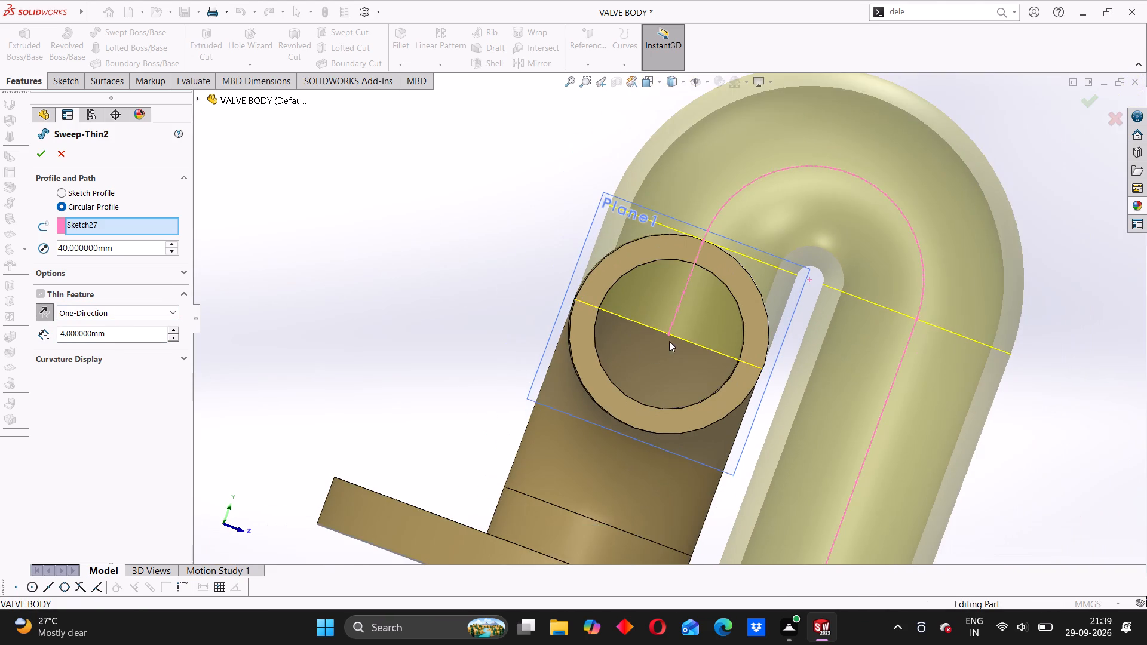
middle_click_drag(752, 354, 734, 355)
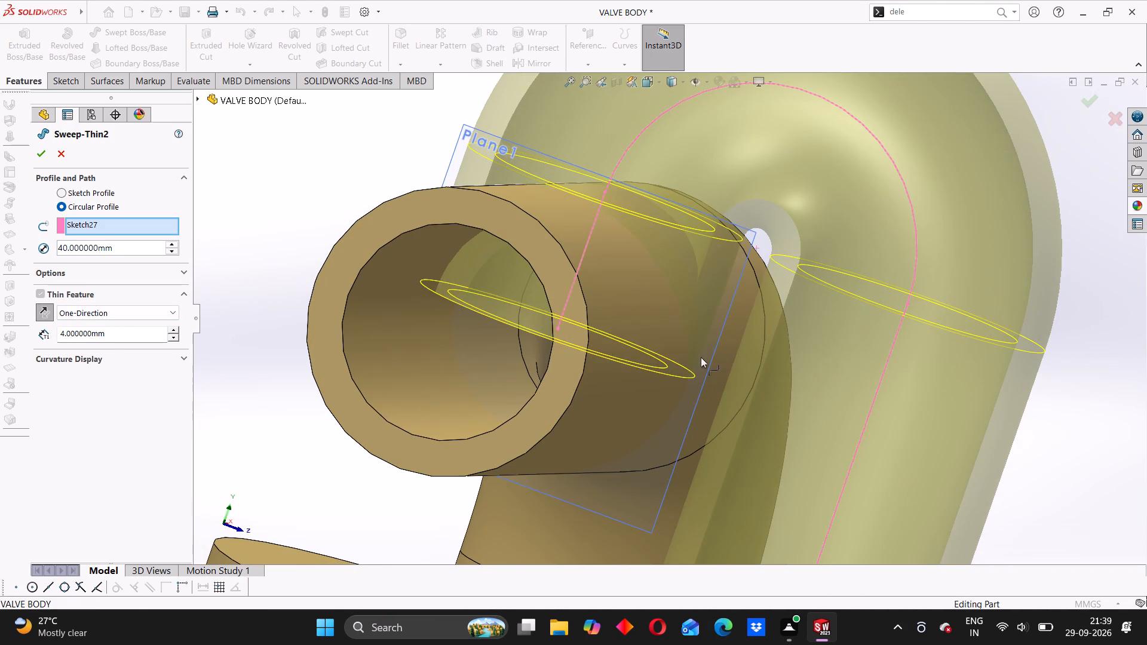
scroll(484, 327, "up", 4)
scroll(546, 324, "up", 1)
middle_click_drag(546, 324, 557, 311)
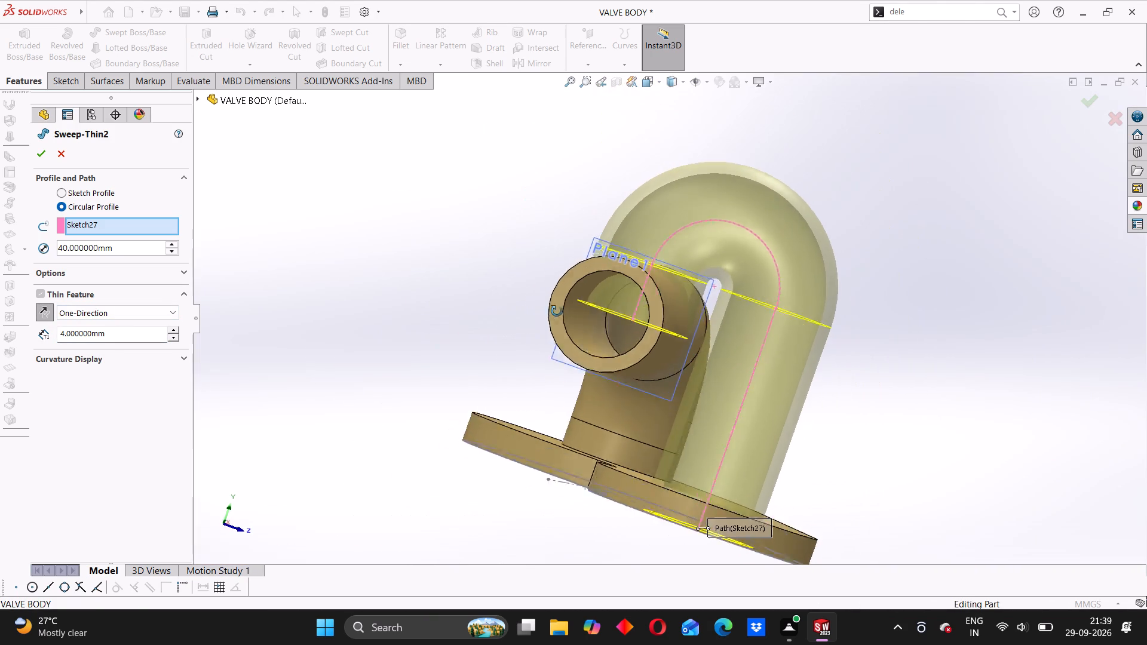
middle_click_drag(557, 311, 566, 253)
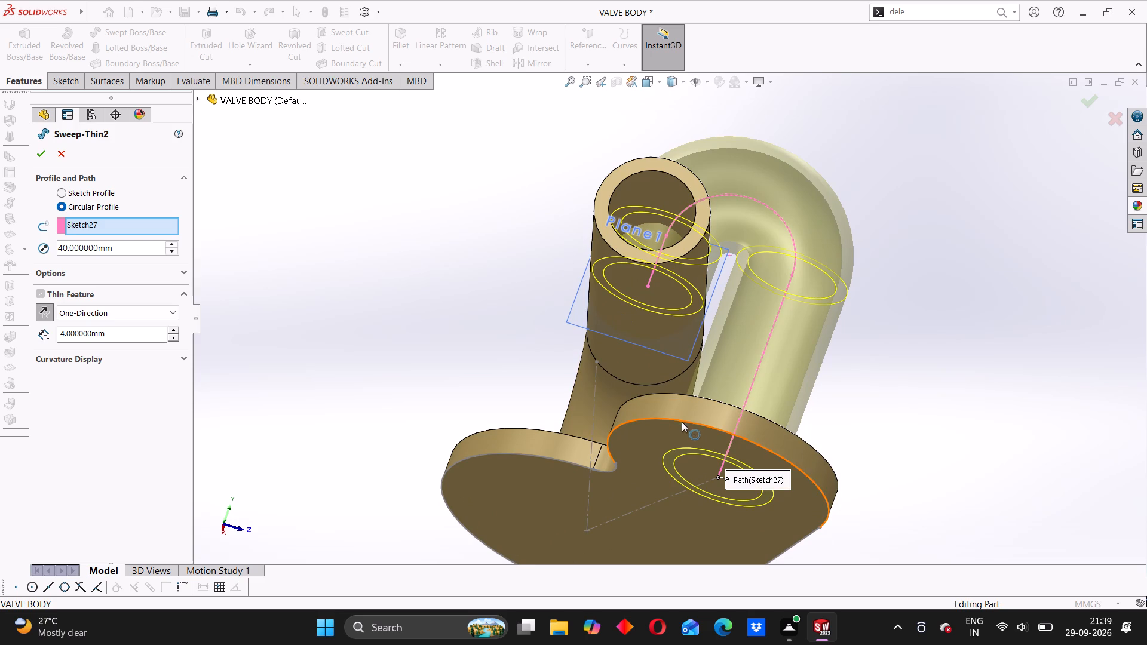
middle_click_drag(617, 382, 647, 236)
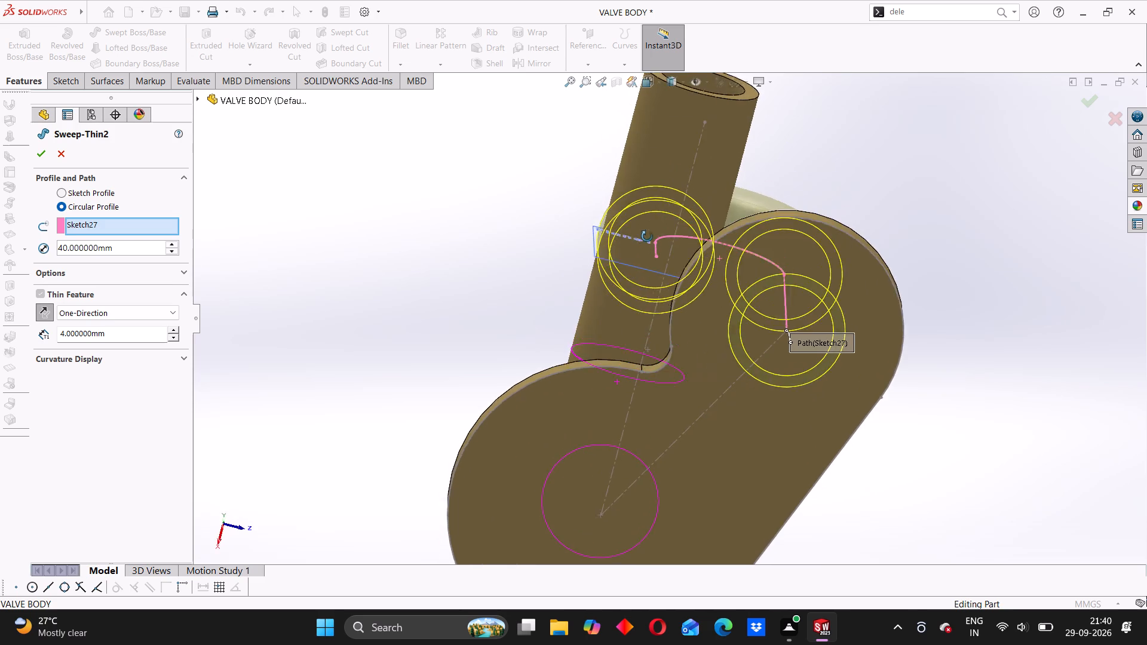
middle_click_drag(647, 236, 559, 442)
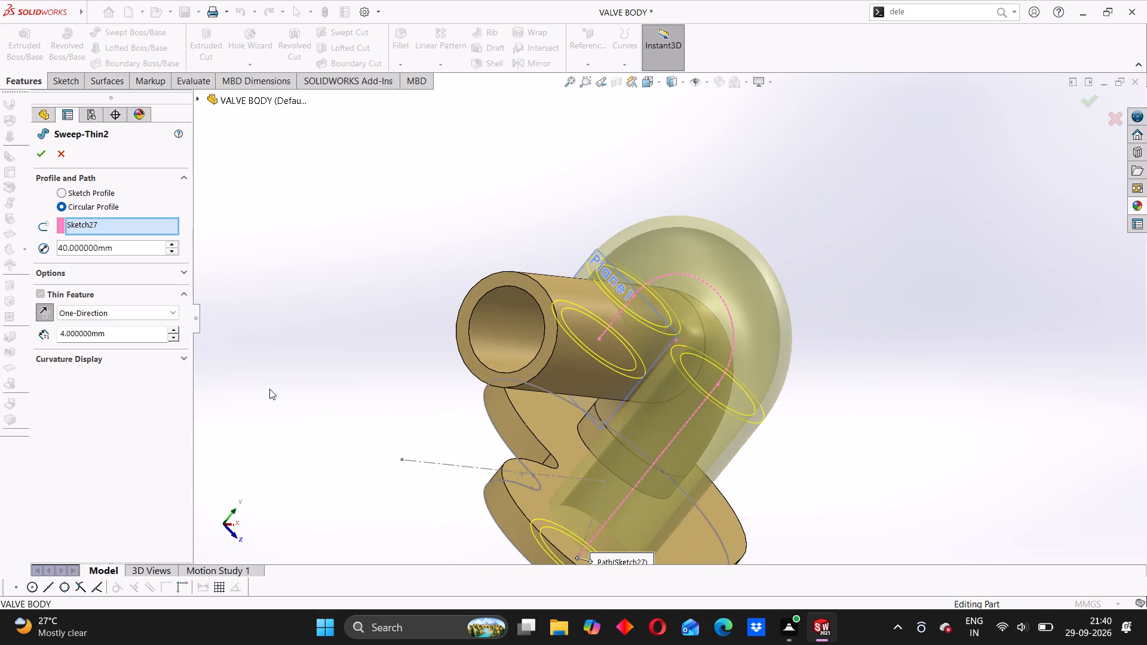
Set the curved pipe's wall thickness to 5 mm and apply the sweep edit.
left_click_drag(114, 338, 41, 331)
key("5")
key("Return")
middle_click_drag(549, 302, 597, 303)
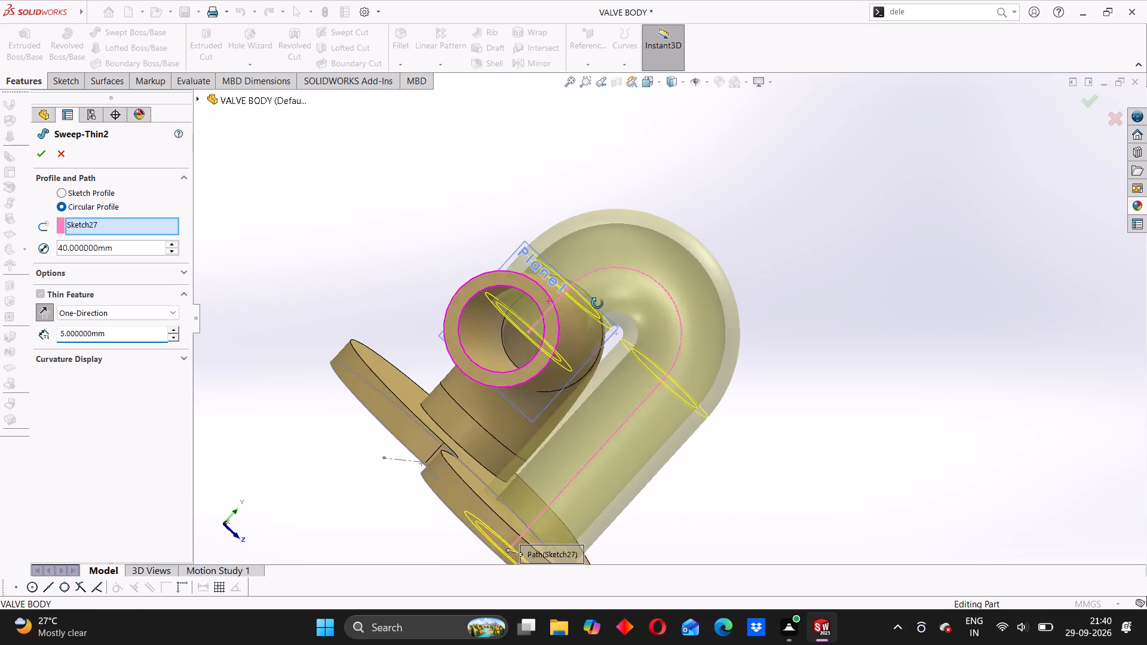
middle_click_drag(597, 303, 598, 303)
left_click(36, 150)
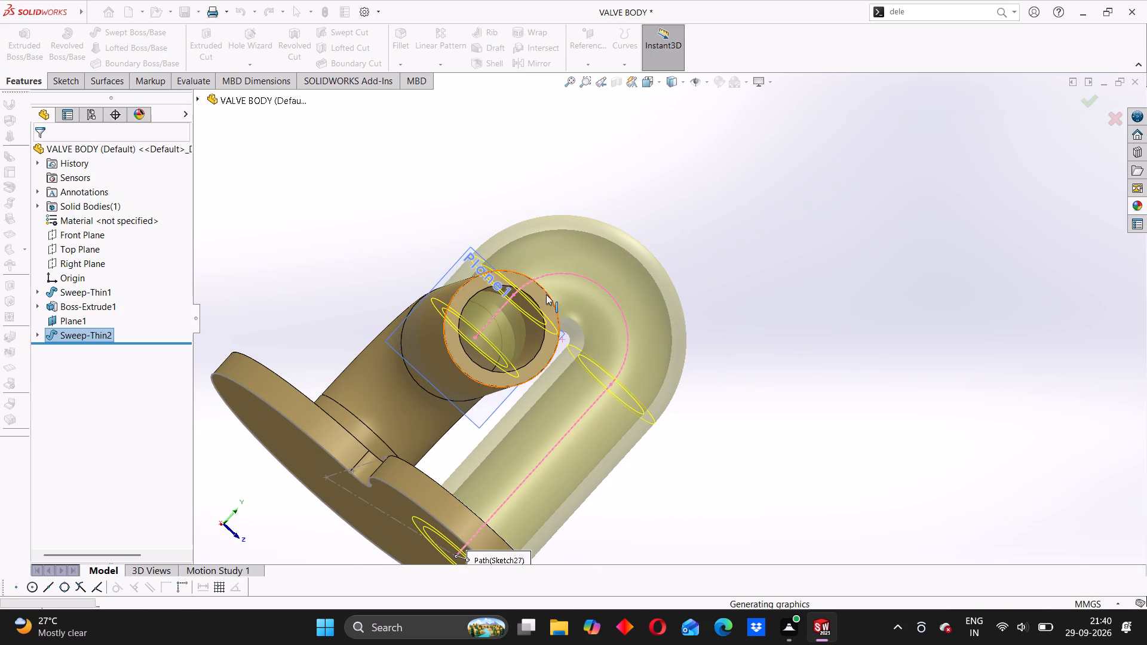
Examine the inside of the open stub for curved pipe walls protruding at the junction.
scroll(546, 294, "down", 2)
middle_click_drag(519, 386, 494, 405)
middle_click_drag(495, 404, 493, 404)
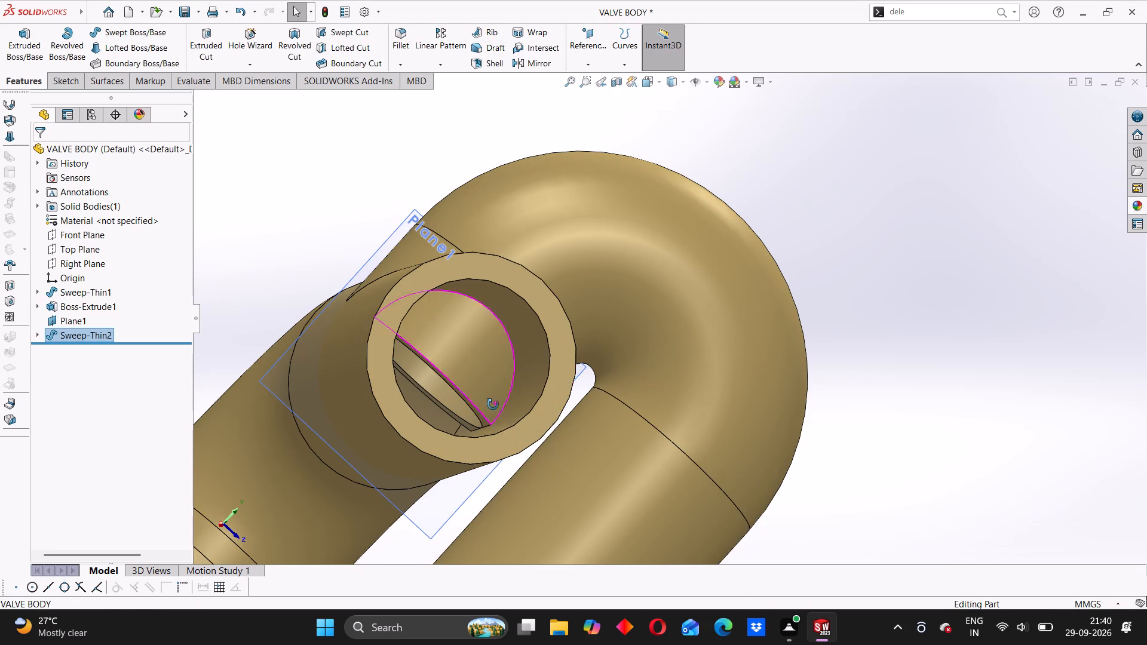
middle_click_drag(493, 404, 471, 409)
scroll(471, 407, "up", 2)
middle_click_drag(471, 407, 482, 412)
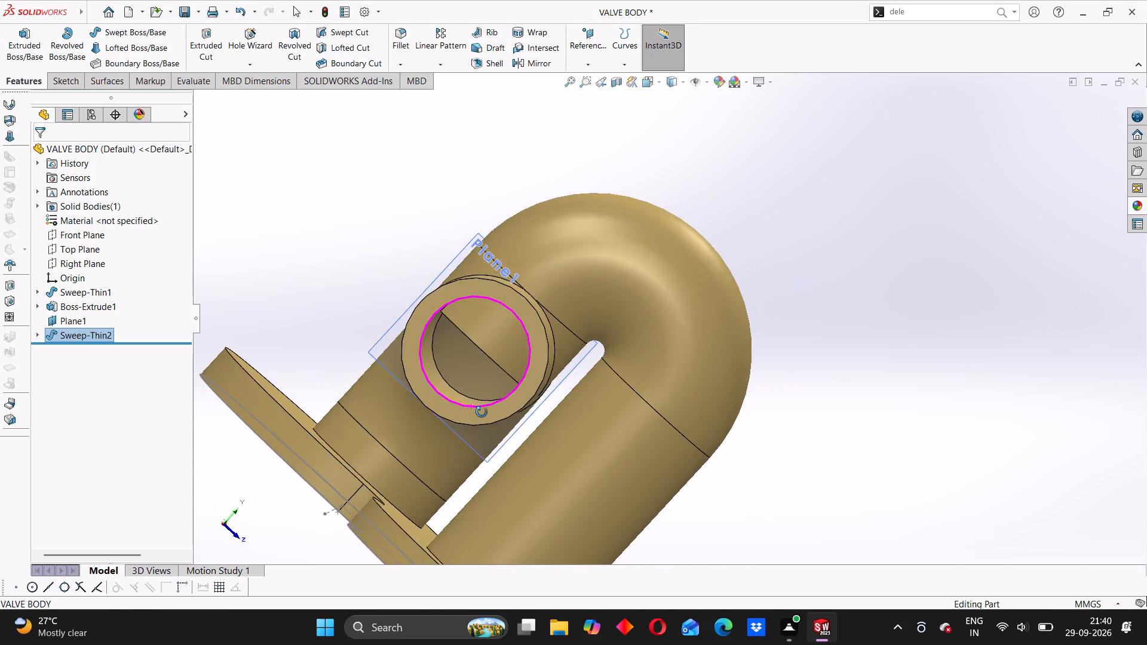
middle_click_drag(482, 412, 487, 418)
scroll(490, 380, "down", 4)
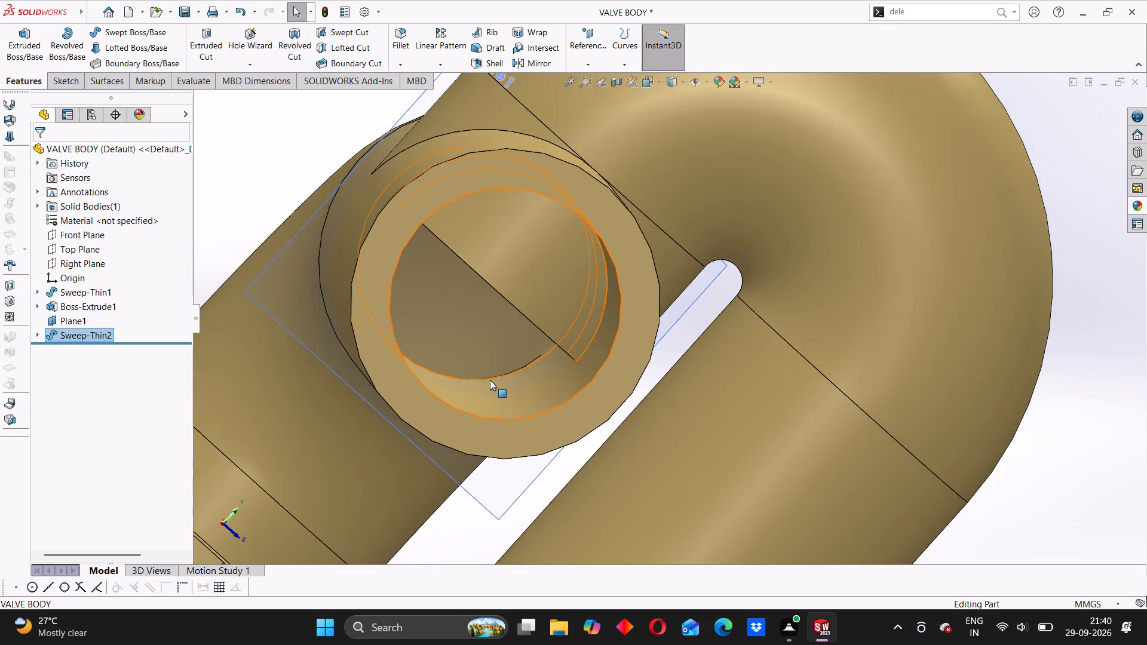
middle_click_drag(490, 380, 504, 364)
scroll(592, 306, "down", 3)
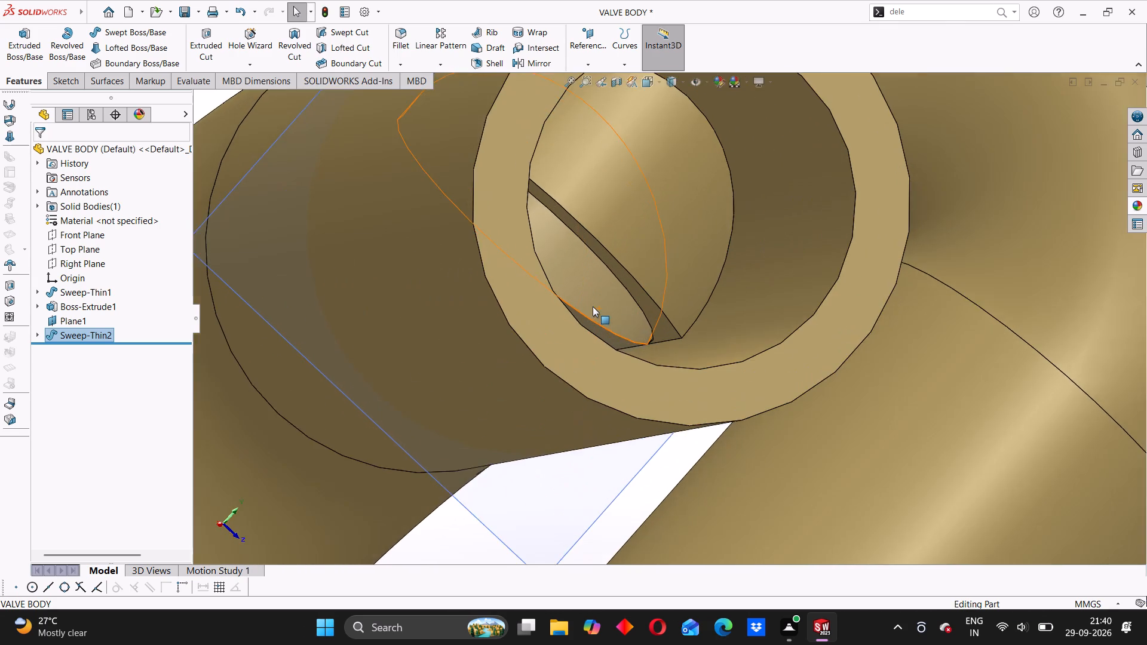
scroll(640, 336, "down", 4)
scroll(708, 364, "up", 5)
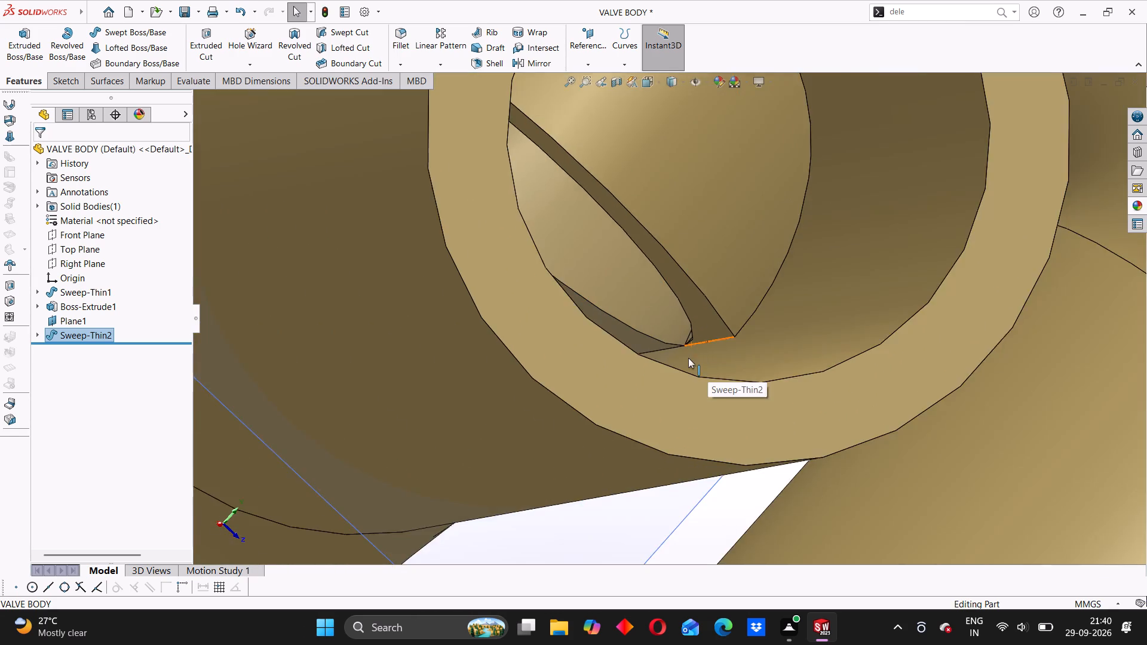
scroll(688, 358, "up", 6)
Edit the curved pipe's thin sweep again, set its wall thickness to 4 mm, and apply the change.
right_click(83, 336)
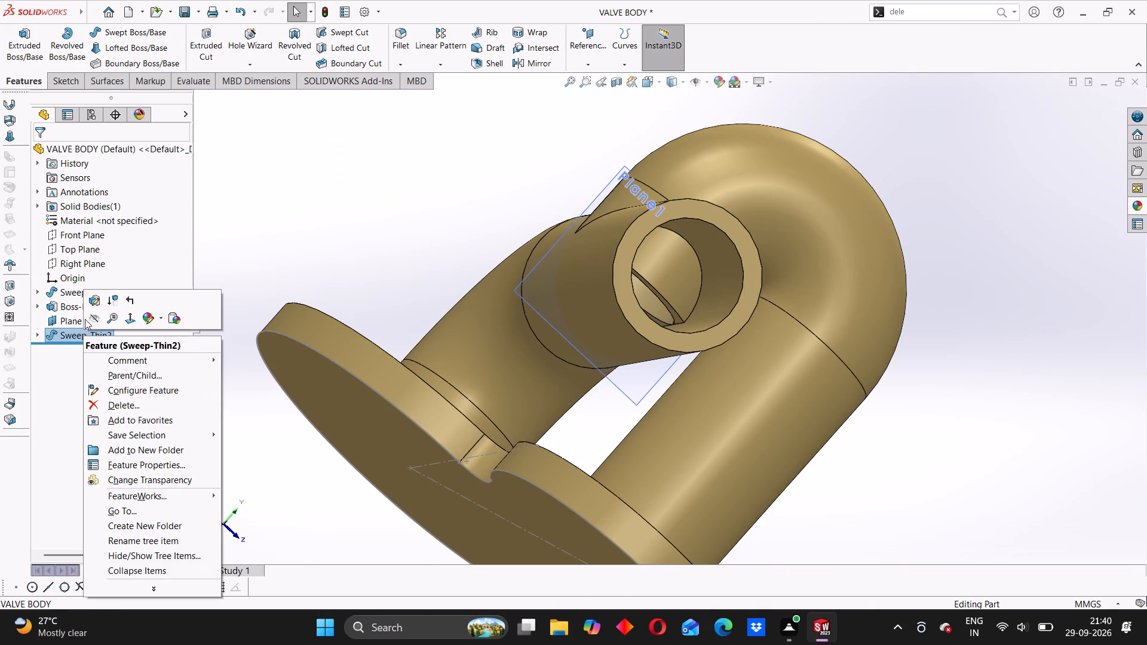
left_click(91, 303)
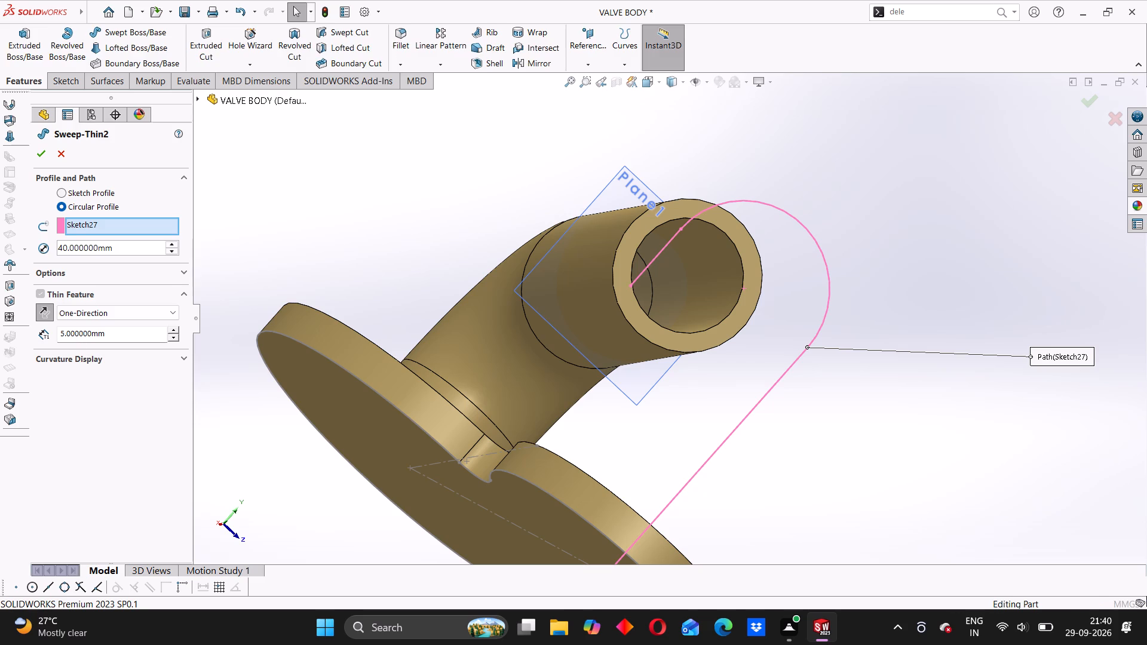
left_click_drag(108, 331, 58, 332)
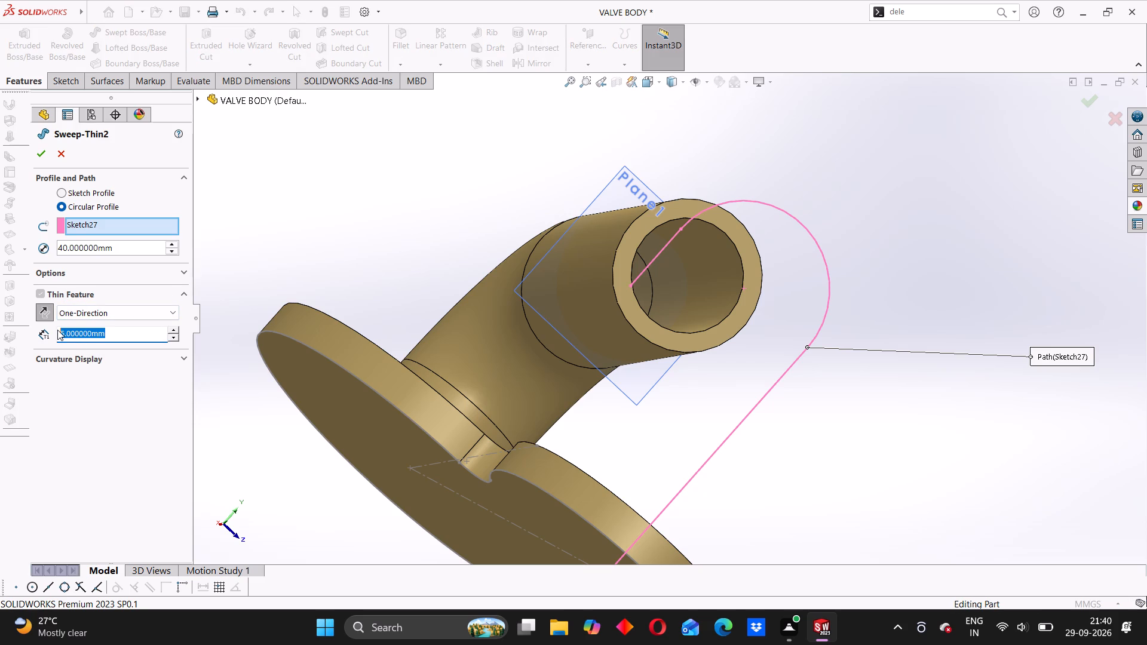
key("4")
key("Return")
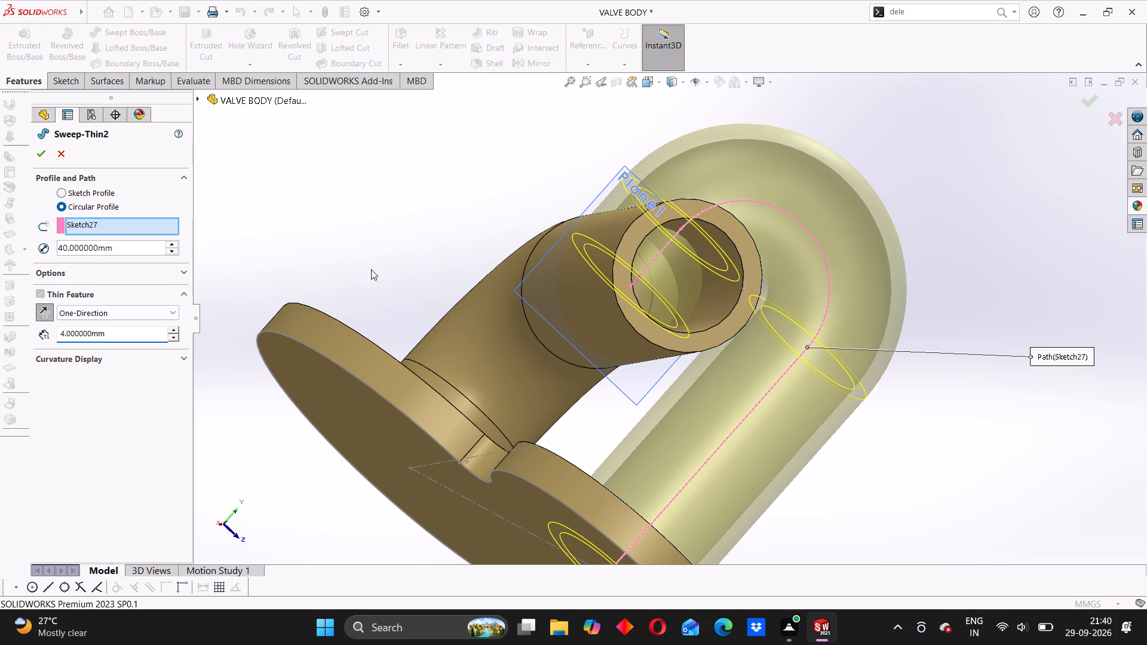
left_click(36, 154)
Examine the junction through the stub's open end, and the whole valve body from the side and underneath.
scroll(640, 298, "down", 2)
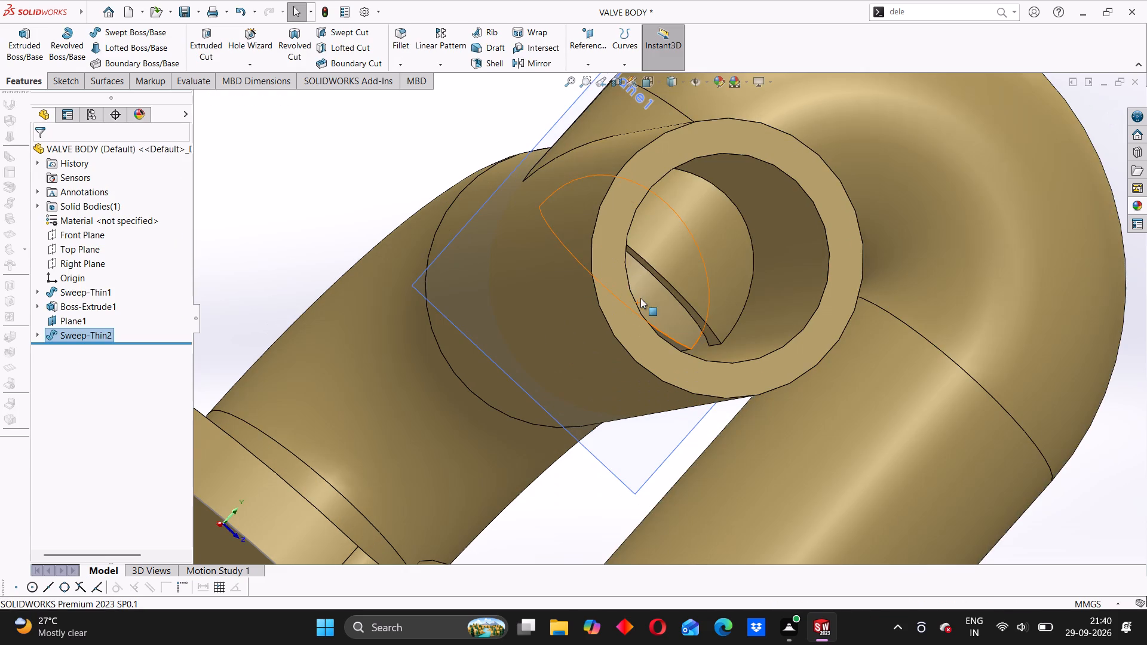
middle_click_drag(724, 316, 706, 284)
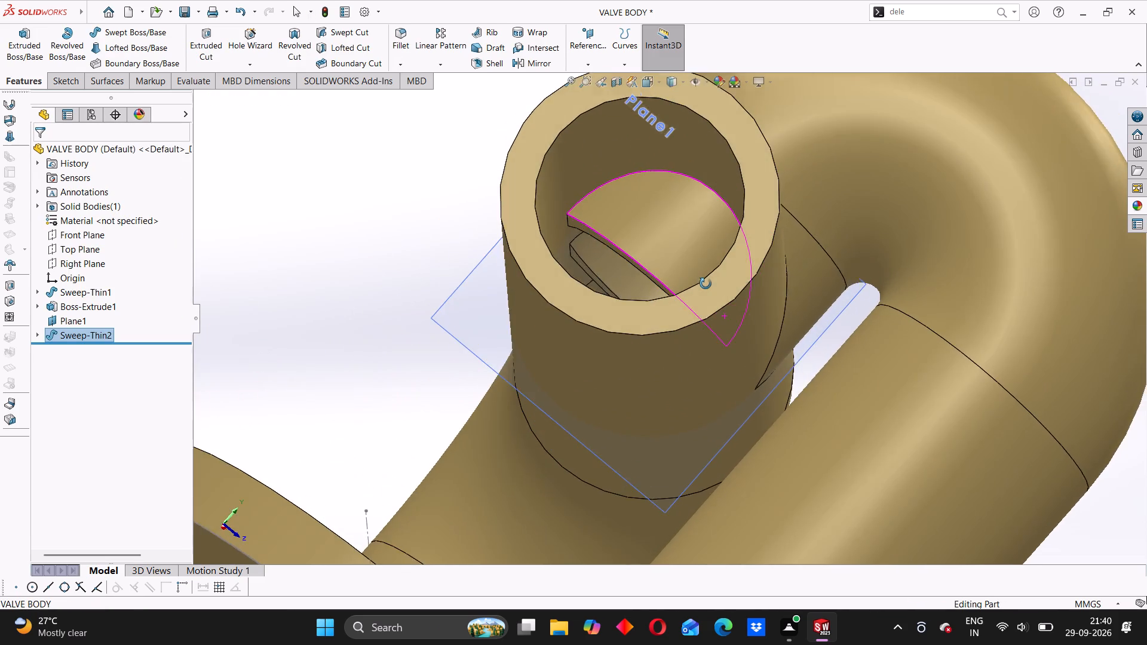
middle_click_drag(706, 284, 702, 303)
scroll(680, 305, "up", 6)
middle_click_drag(706, 391, 645, 376)
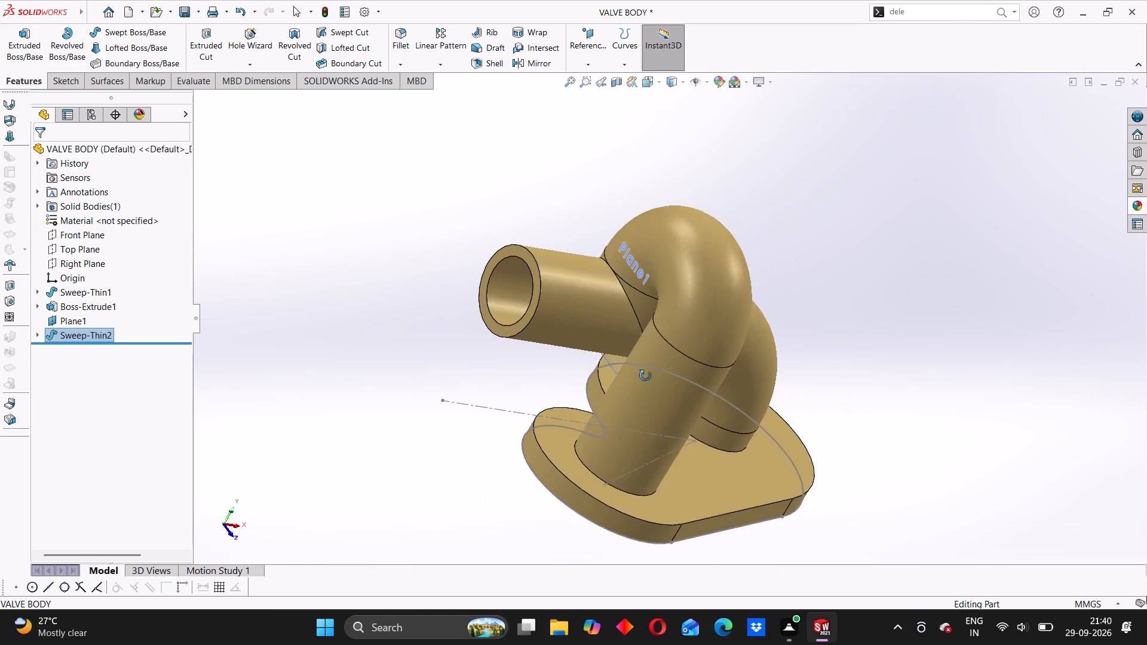
middle_click_drag(645, 376, 672, 179)
scroll(651, 235, "down", 2)
scroll(639, 249, "up", 3)
middle_click_drag(619, 257, 621, 353)
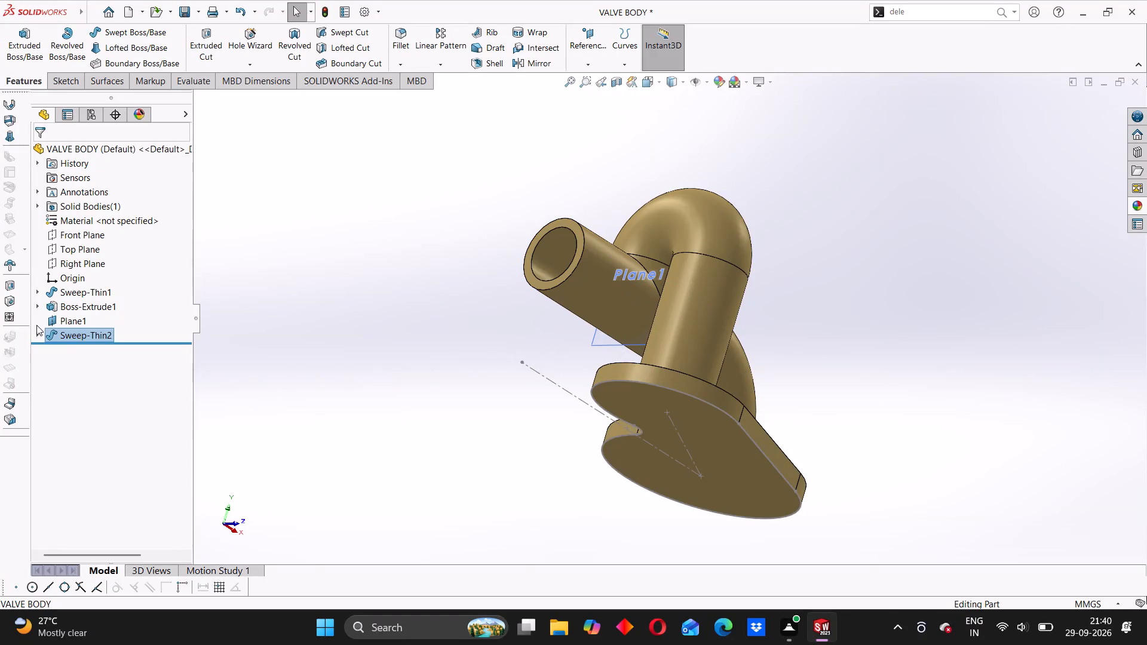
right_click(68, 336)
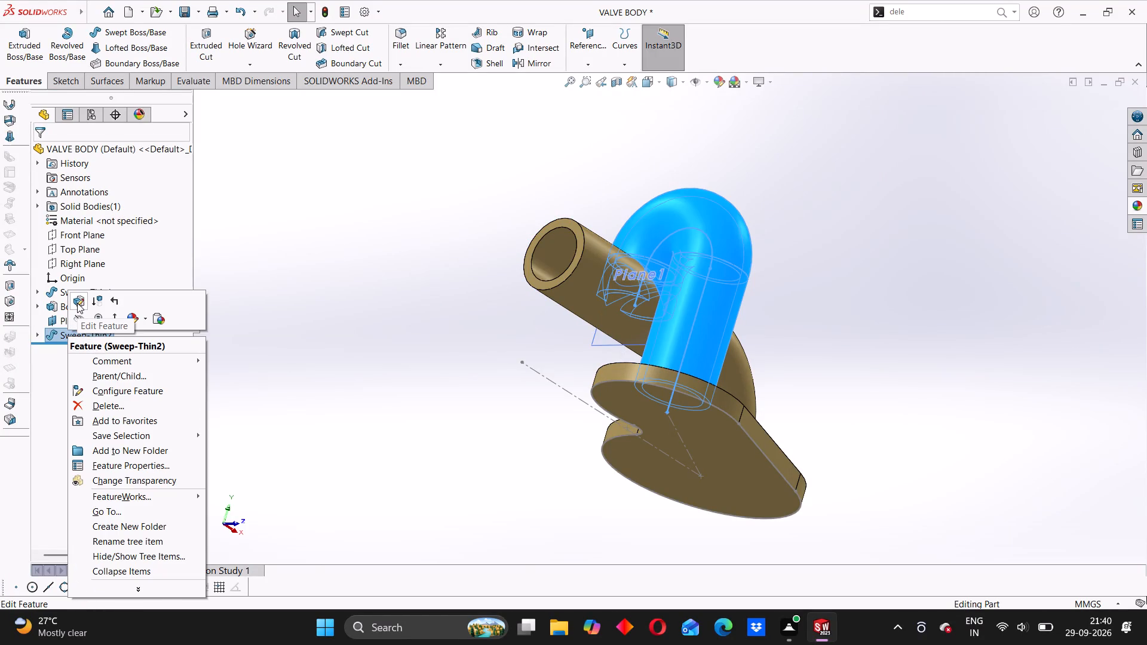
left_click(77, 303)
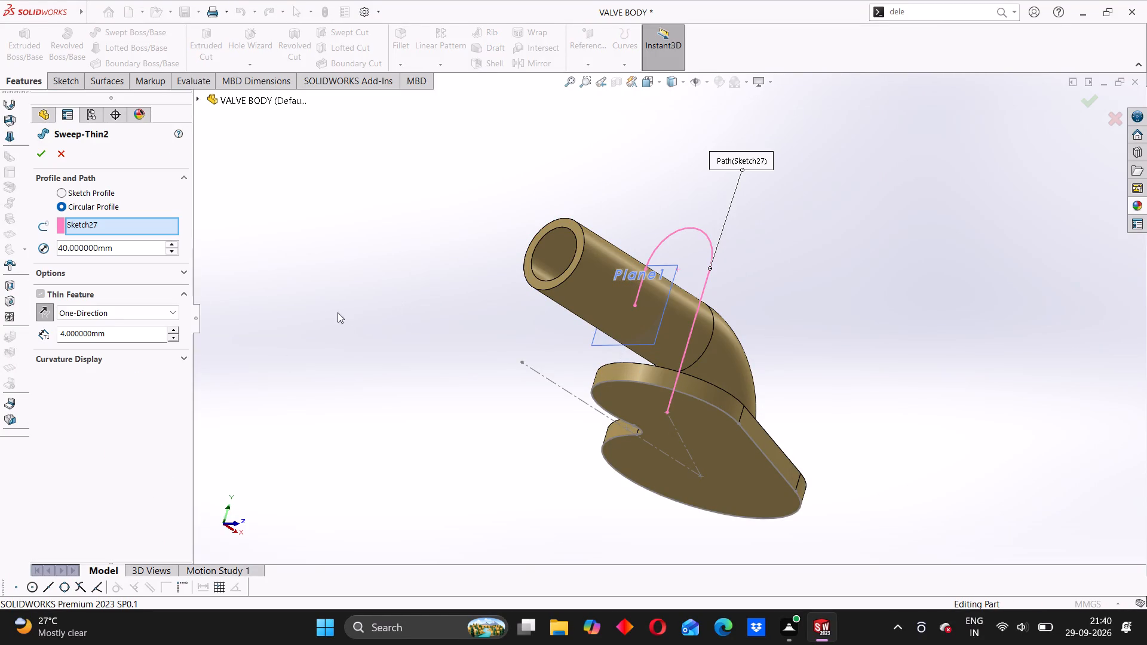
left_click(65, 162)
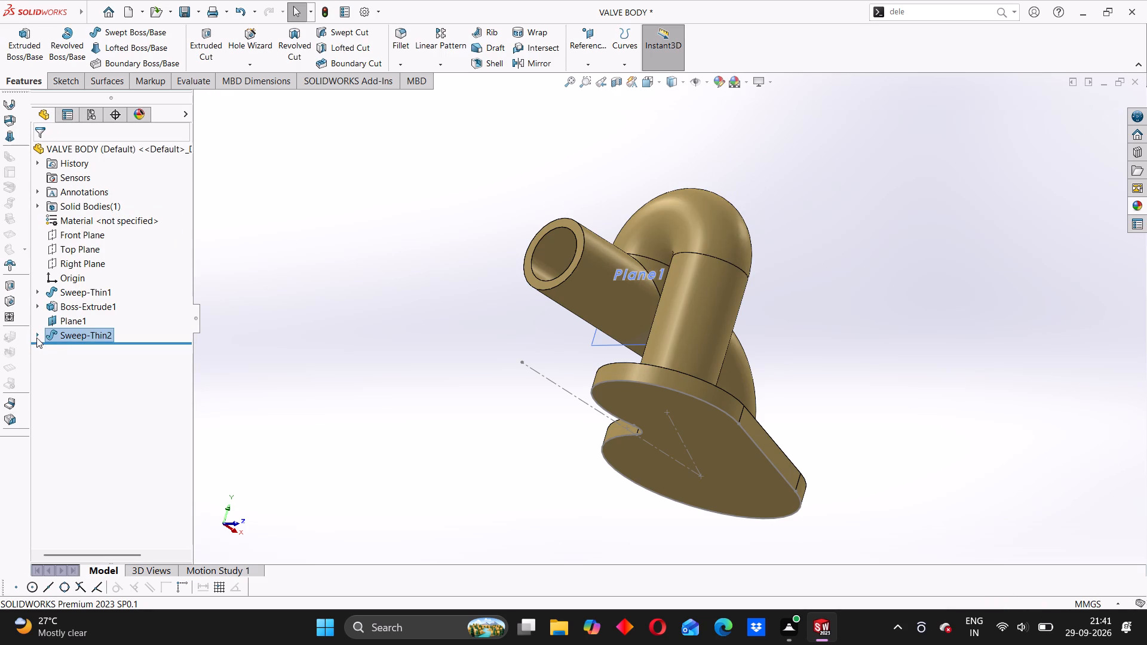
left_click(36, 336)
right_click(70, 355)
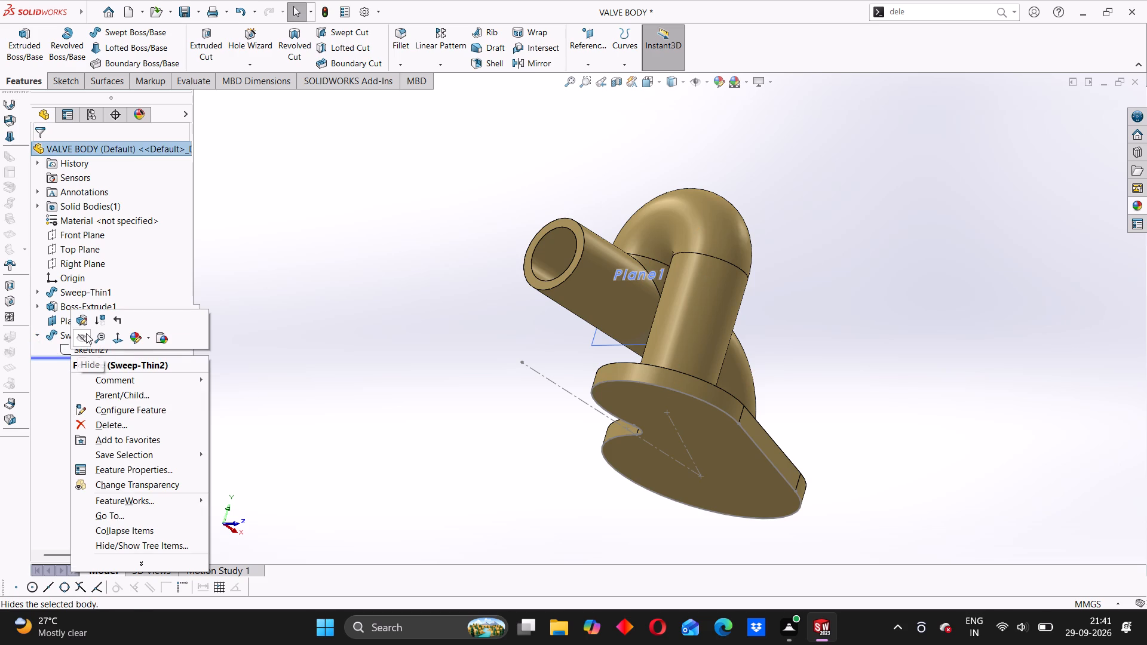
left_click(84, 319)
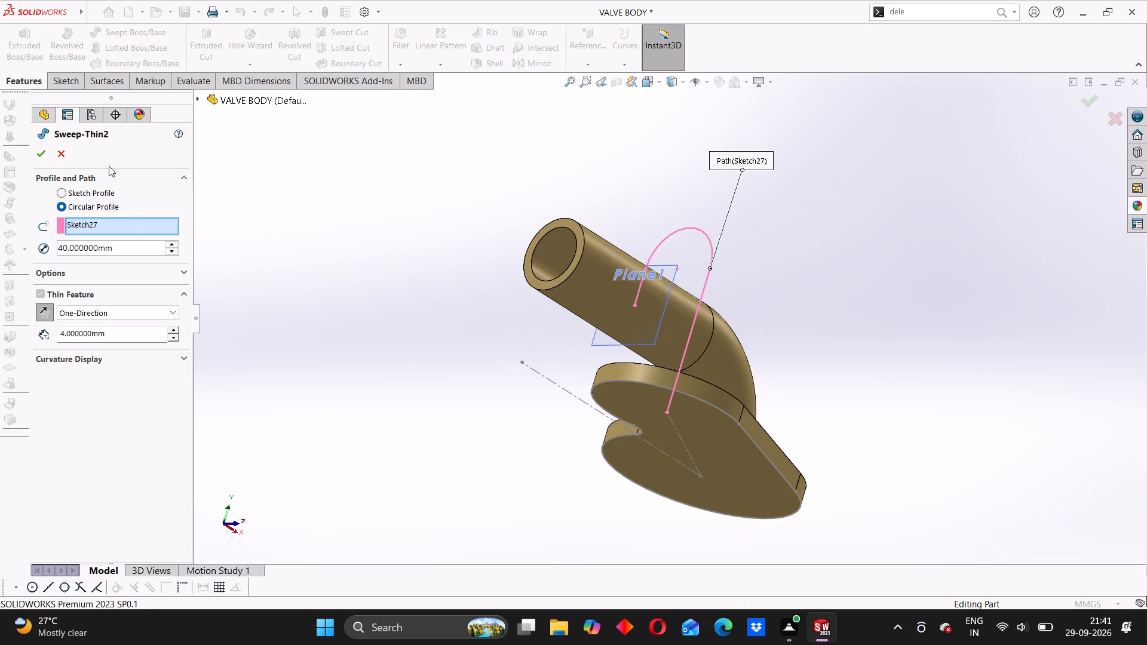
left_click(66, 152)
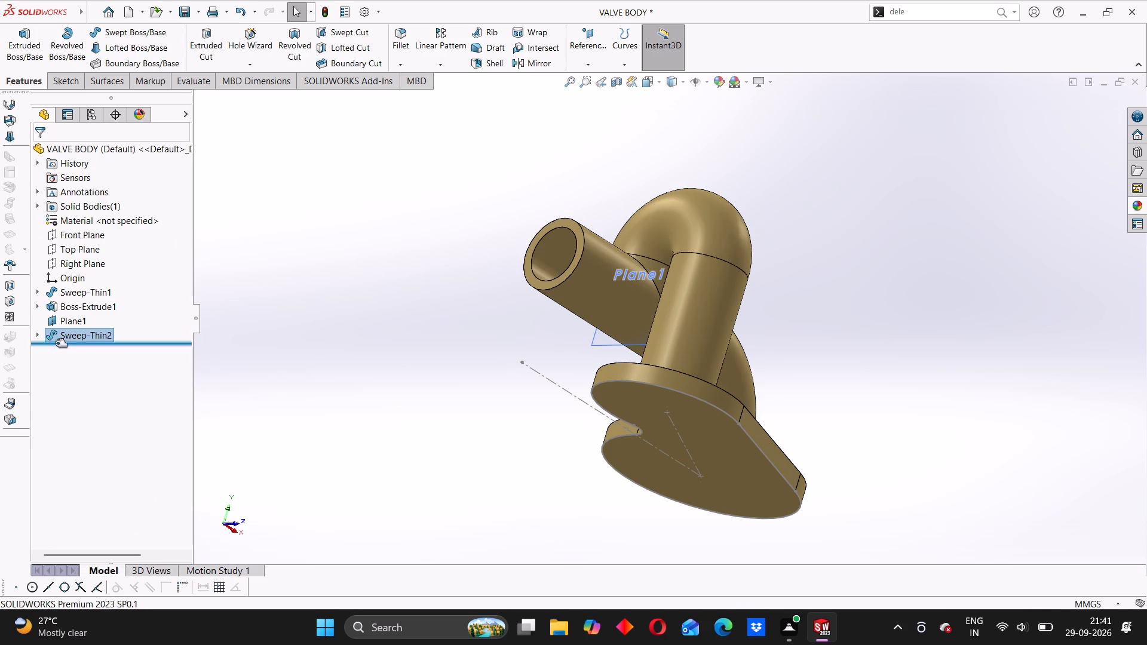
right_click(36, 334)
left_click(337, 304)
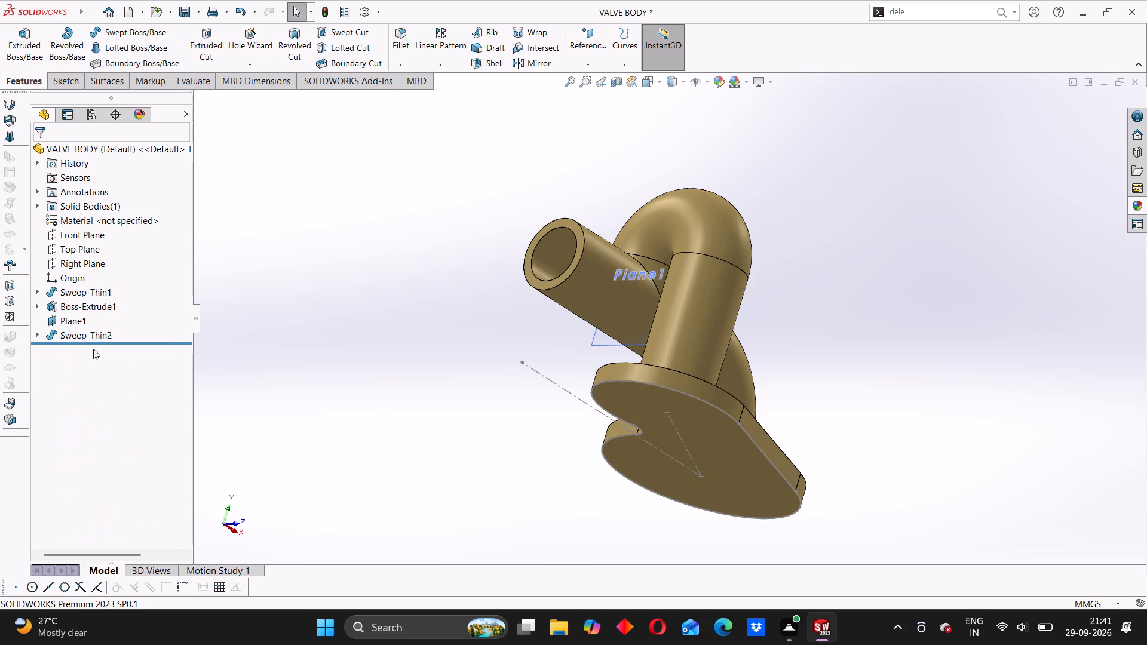
Open the curved pipe's path sketch and add a driven length dimension to its long vertical line.
left_click(38, 334)
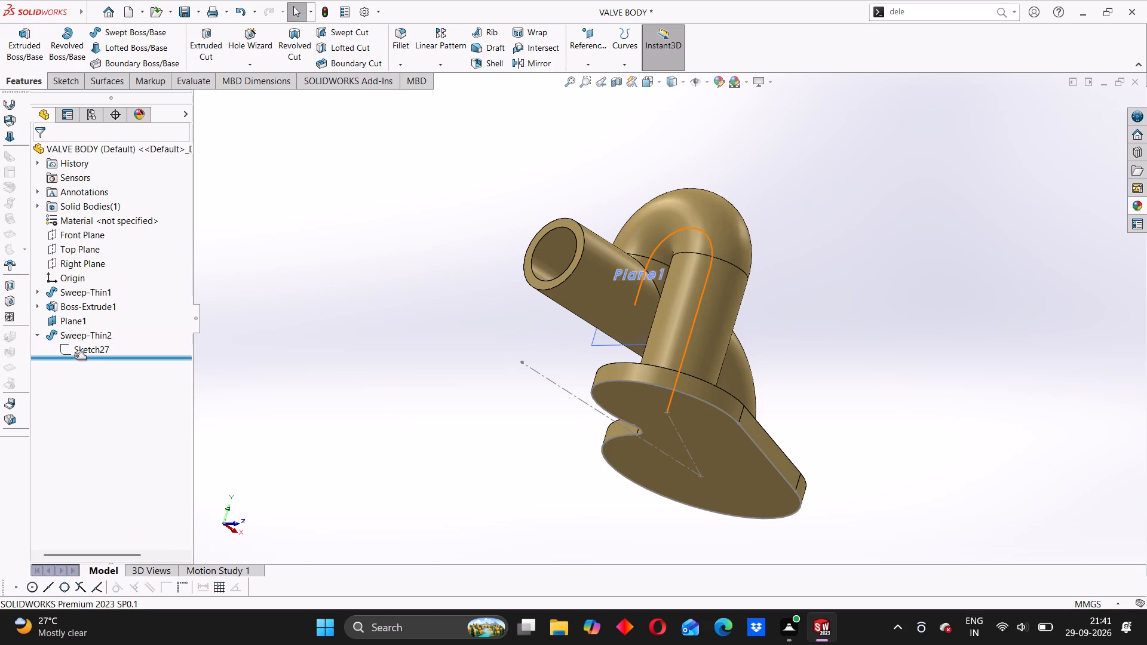
right_click(88, 351)
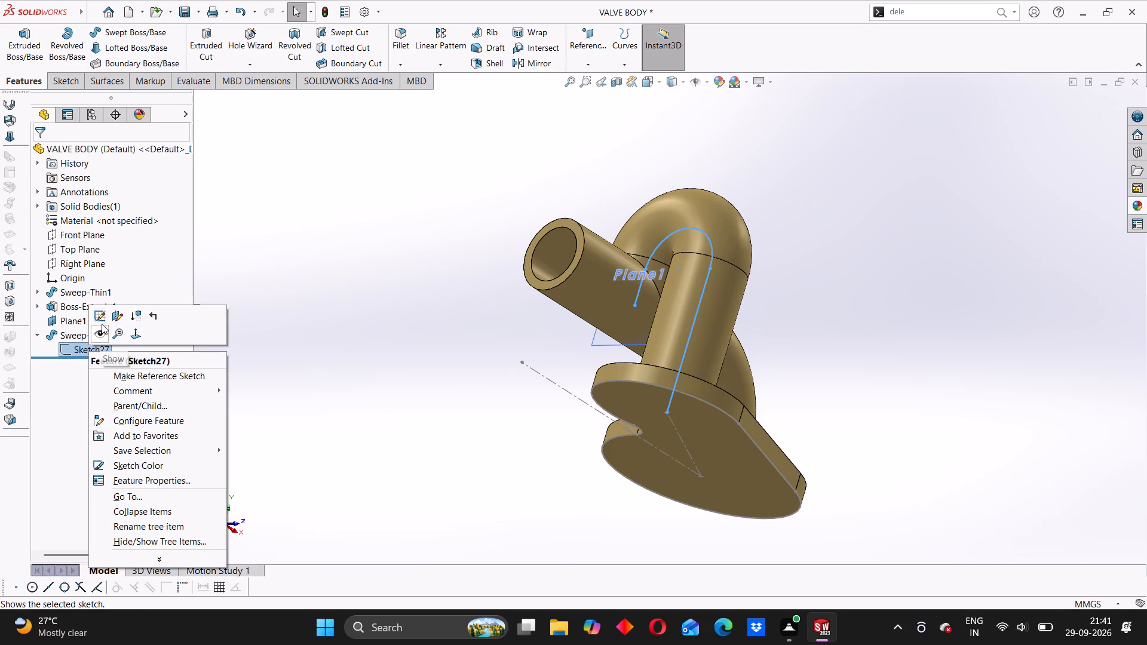
left_click(101, 317)
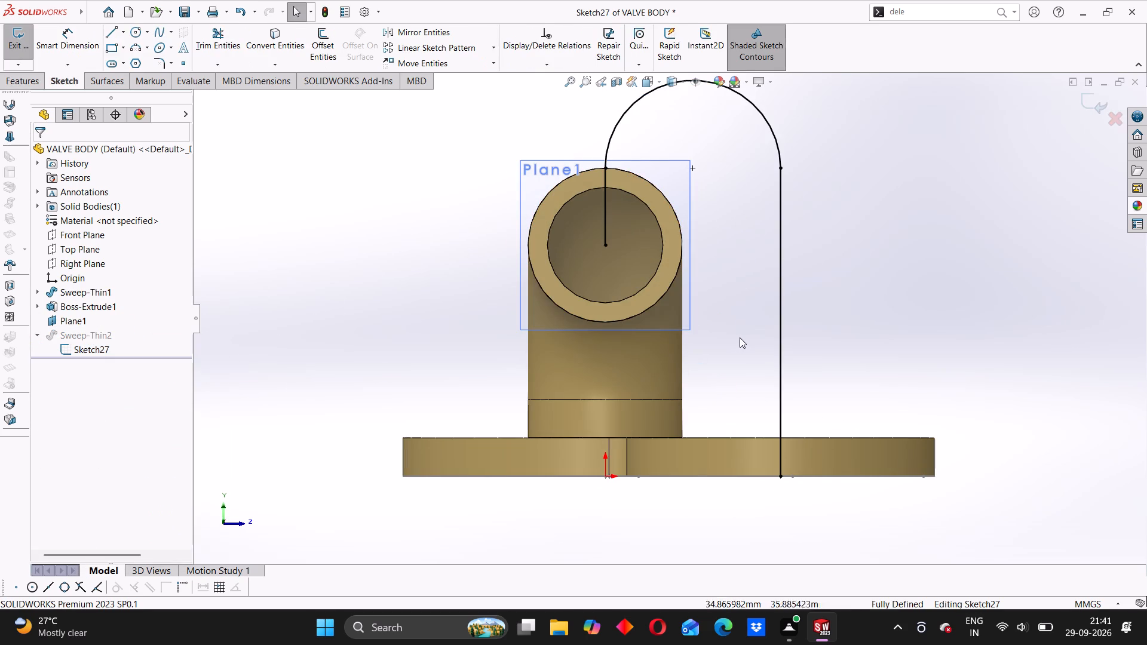
left_click(82, 46)
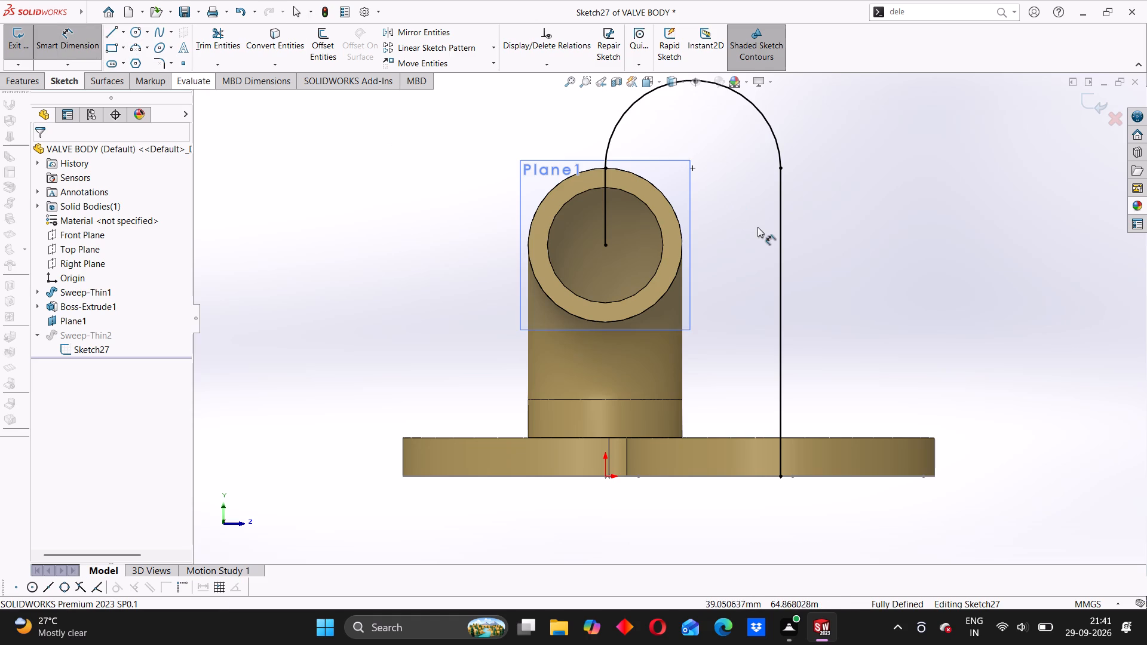
left_click(779, 244)
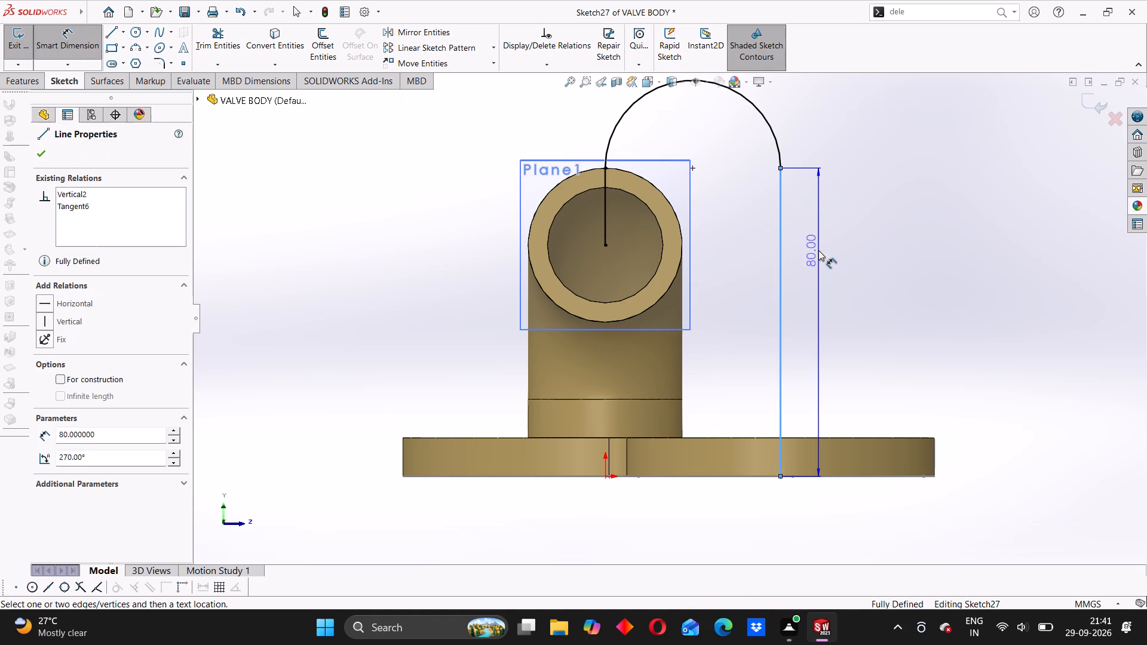
left_click(820, 250)
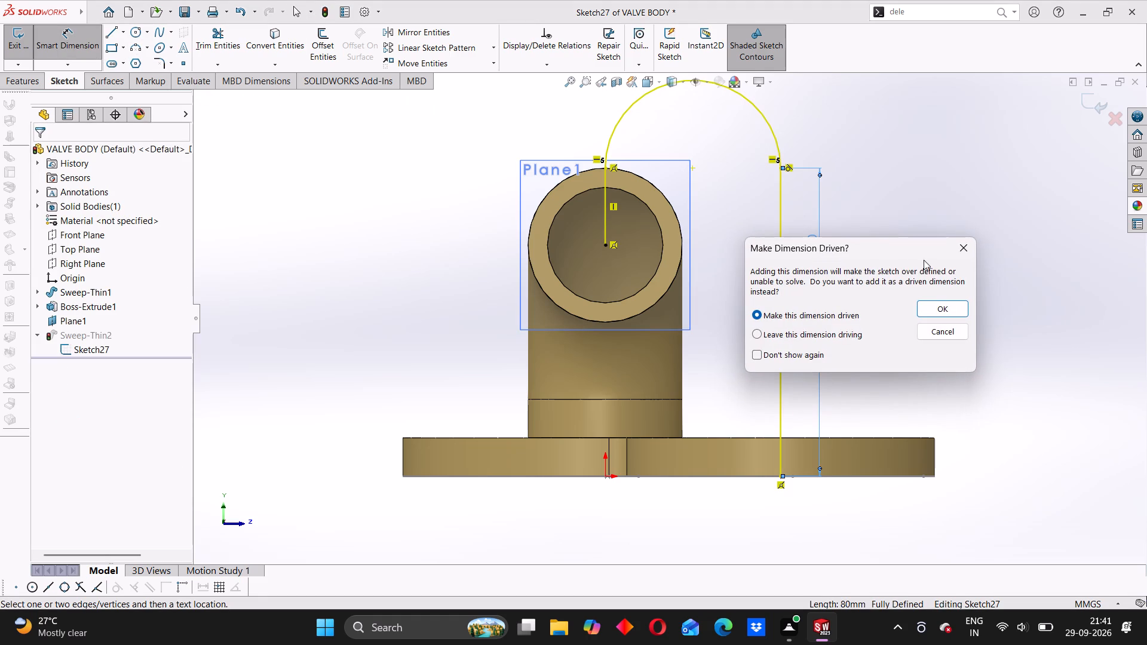
left_click(935, 302)
left_click(867, 258)
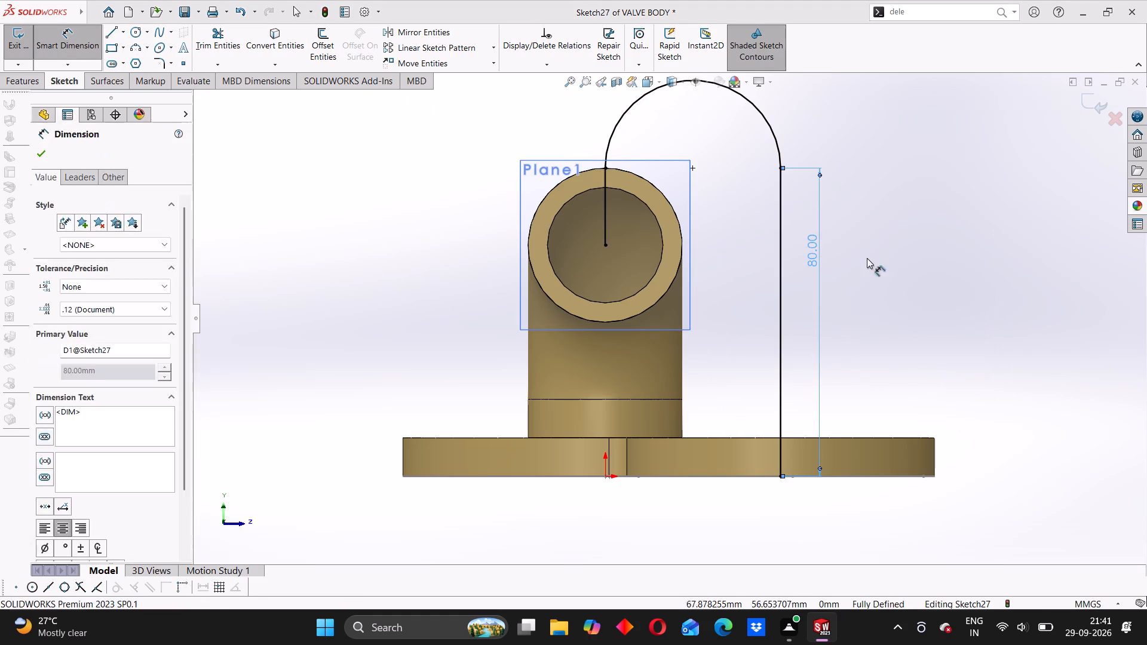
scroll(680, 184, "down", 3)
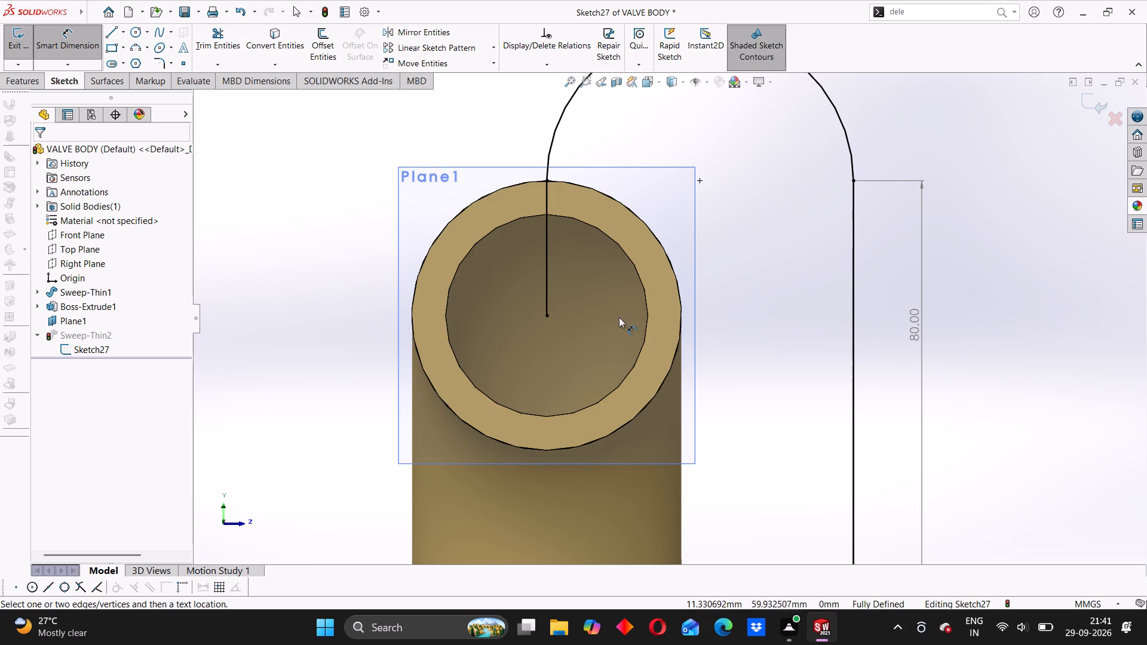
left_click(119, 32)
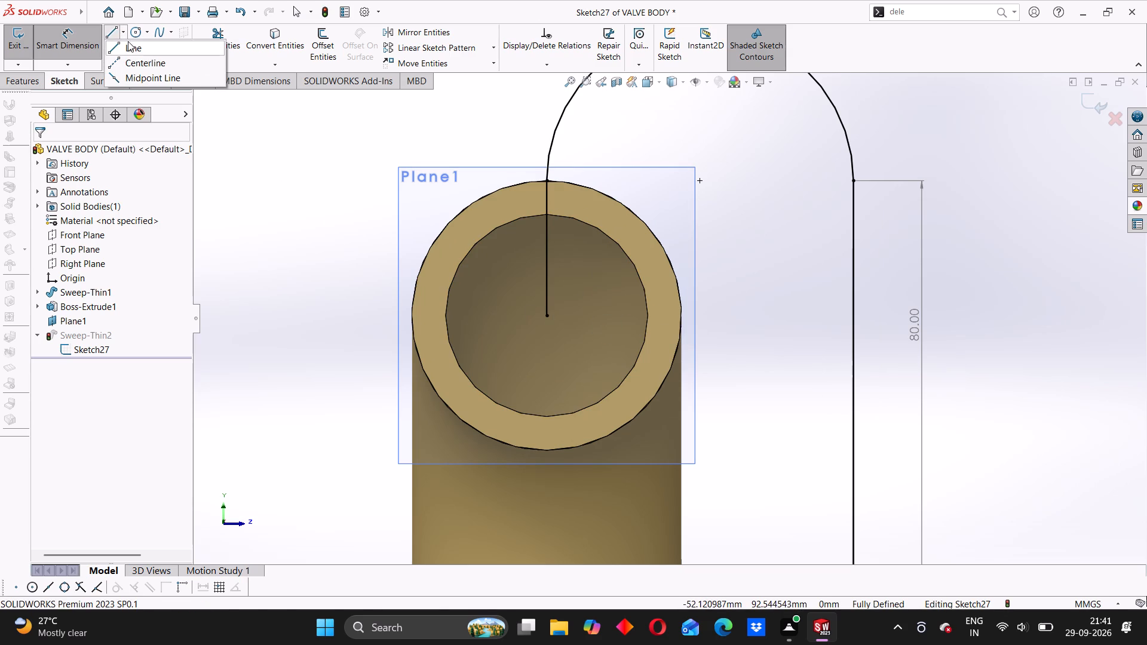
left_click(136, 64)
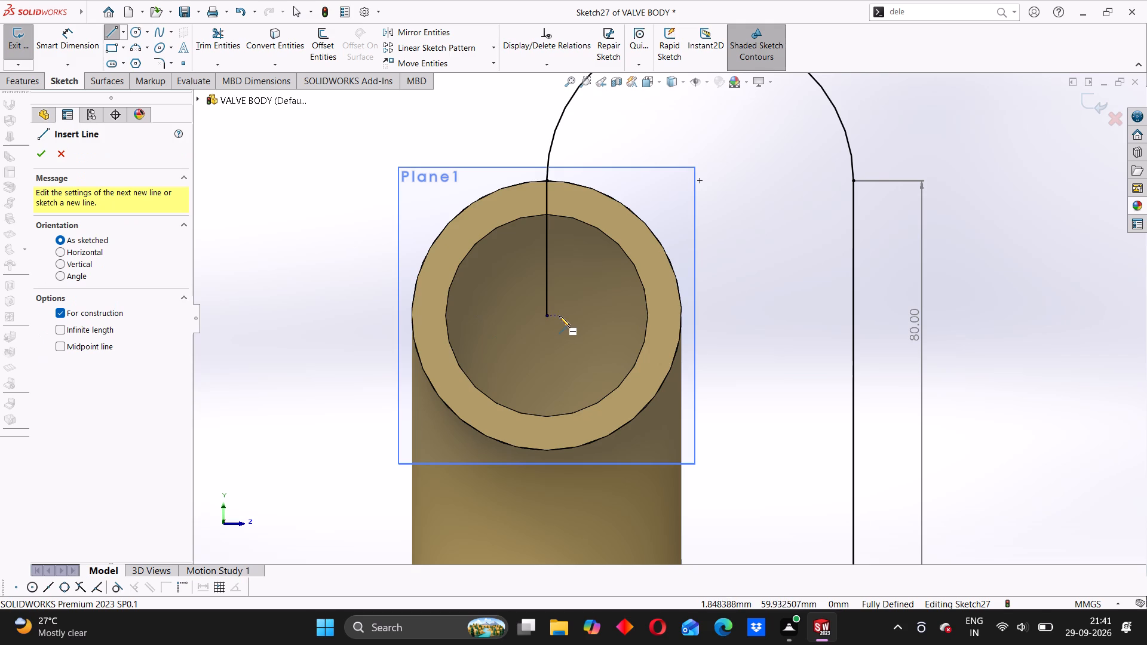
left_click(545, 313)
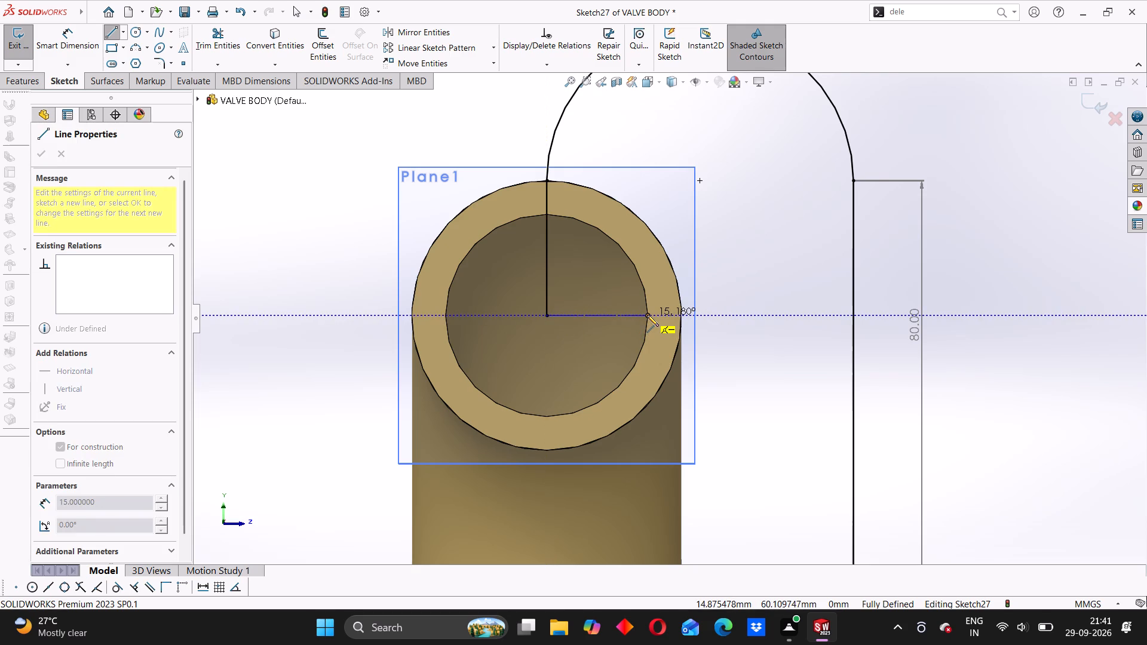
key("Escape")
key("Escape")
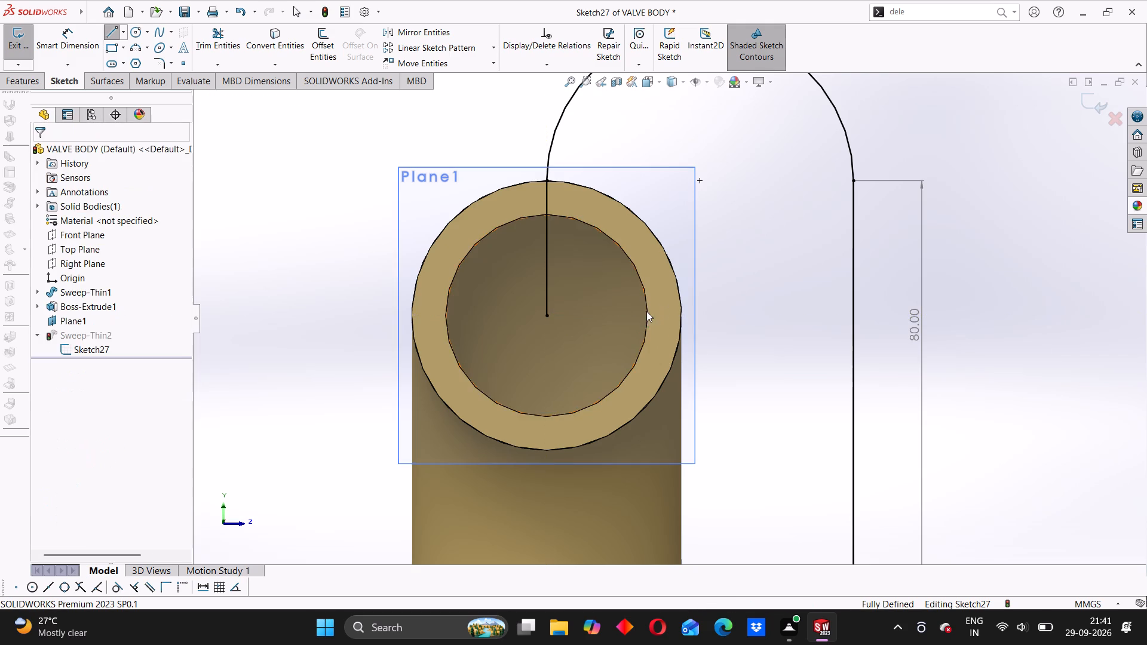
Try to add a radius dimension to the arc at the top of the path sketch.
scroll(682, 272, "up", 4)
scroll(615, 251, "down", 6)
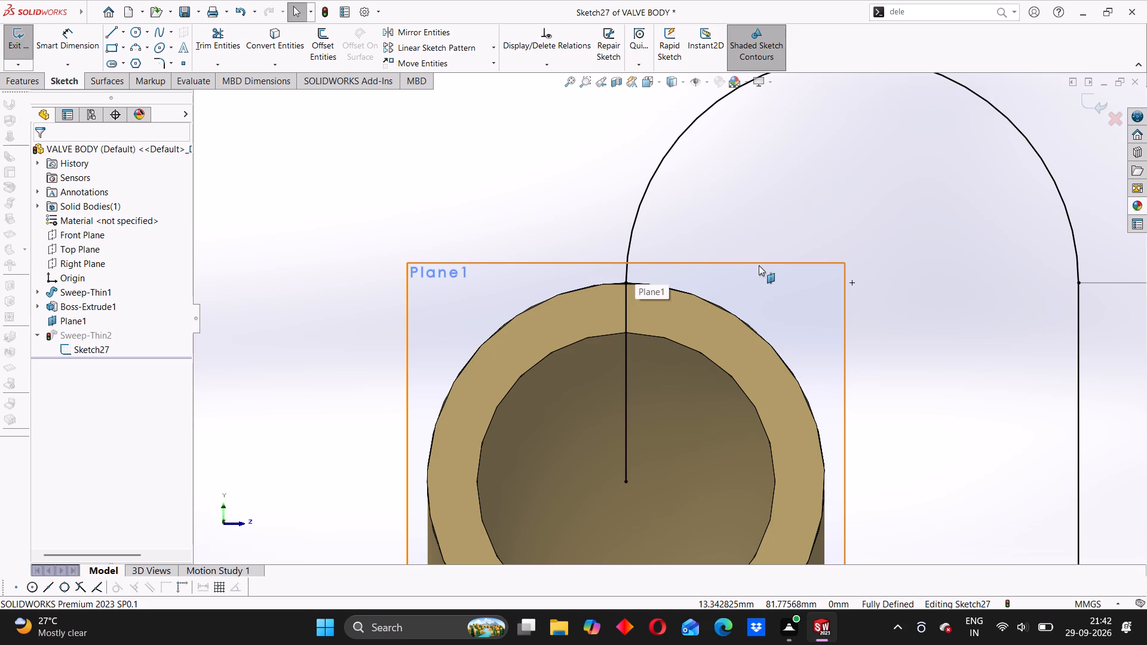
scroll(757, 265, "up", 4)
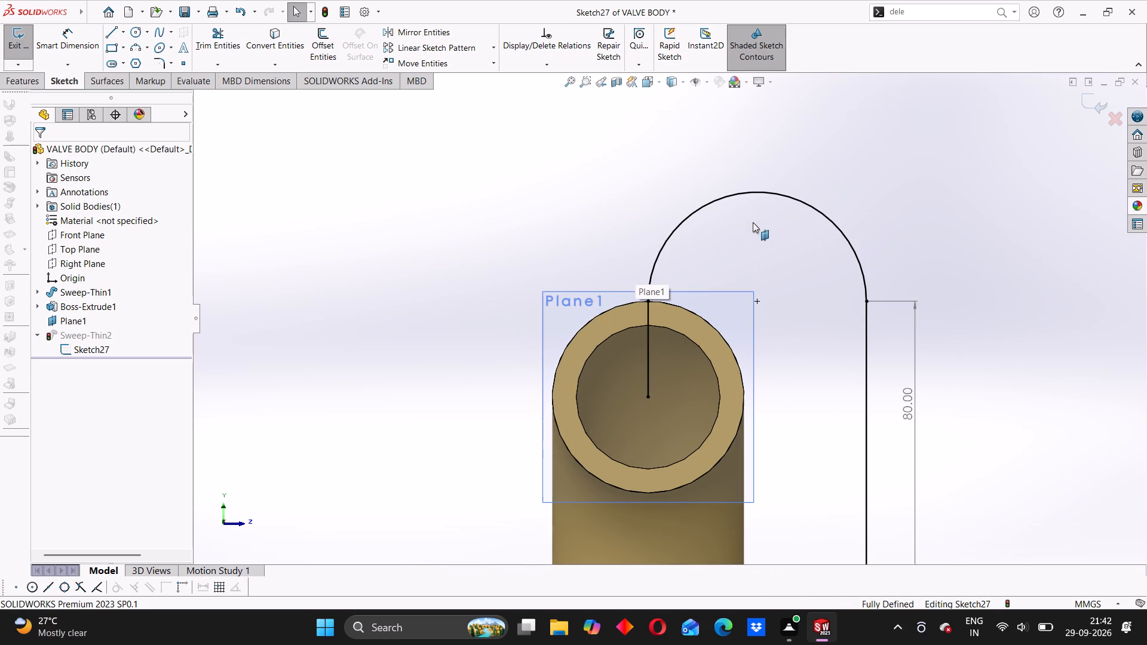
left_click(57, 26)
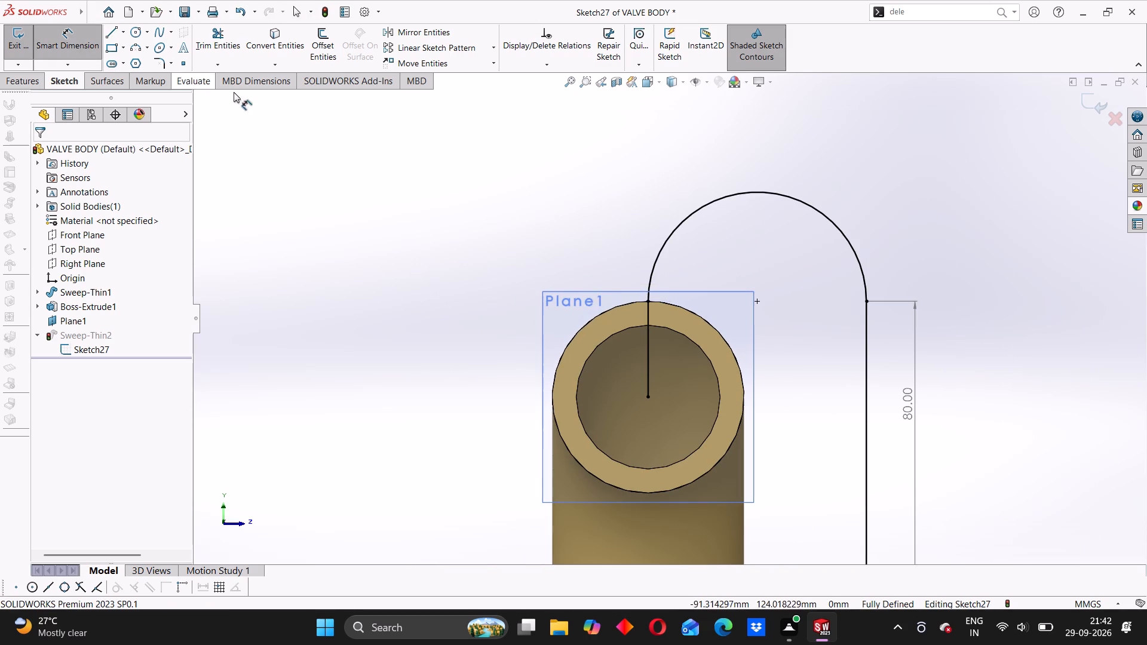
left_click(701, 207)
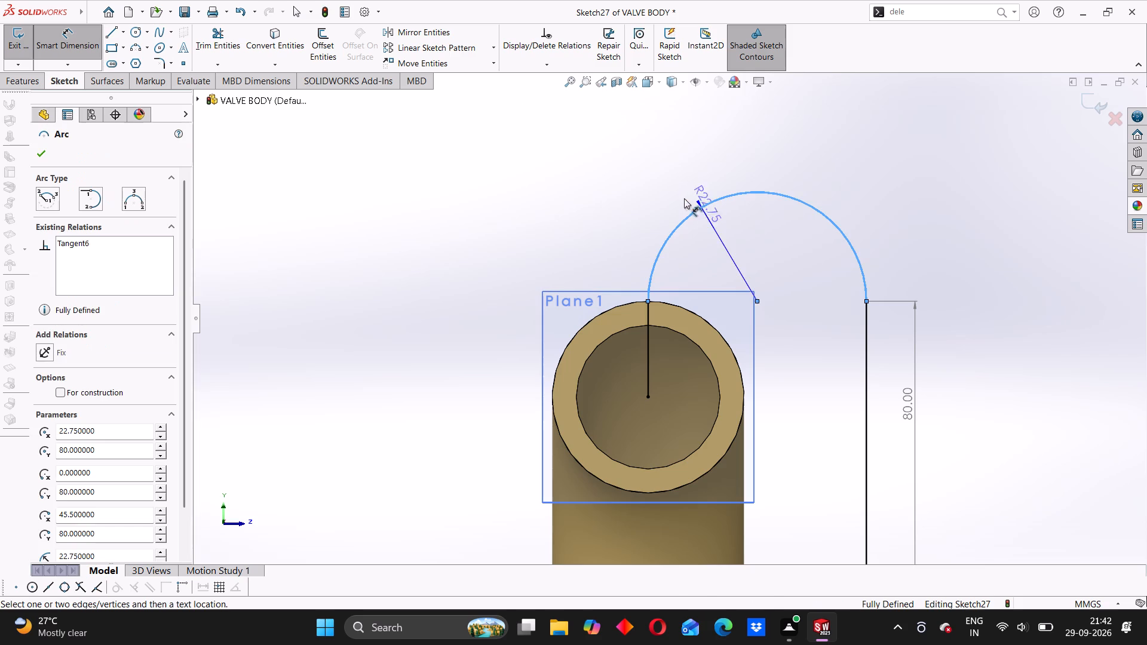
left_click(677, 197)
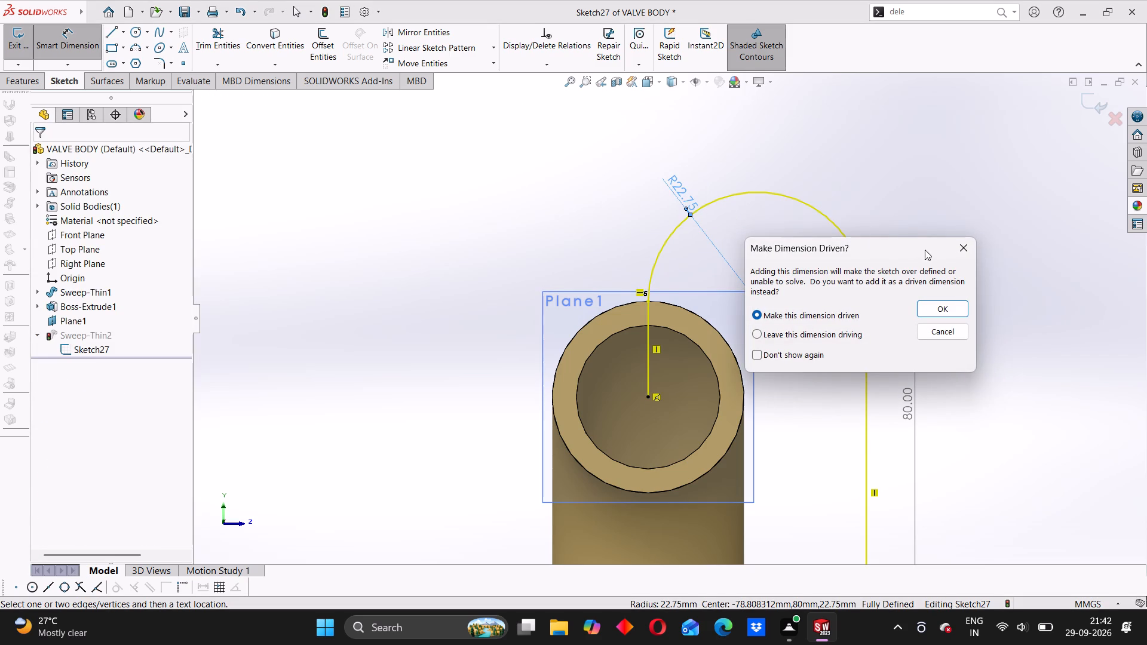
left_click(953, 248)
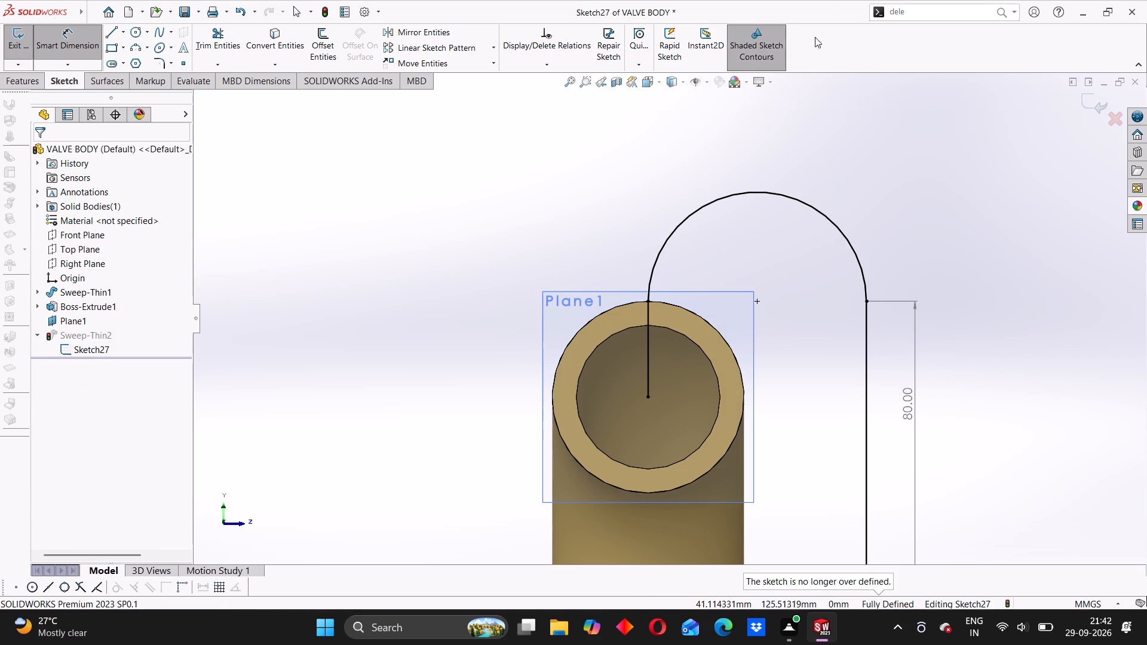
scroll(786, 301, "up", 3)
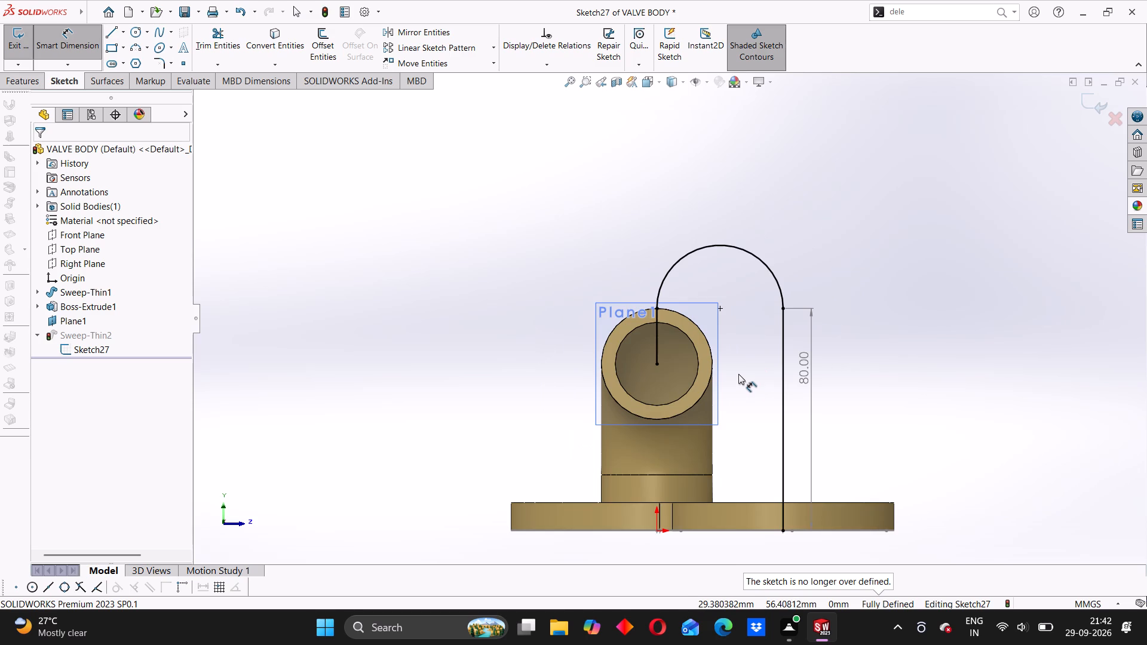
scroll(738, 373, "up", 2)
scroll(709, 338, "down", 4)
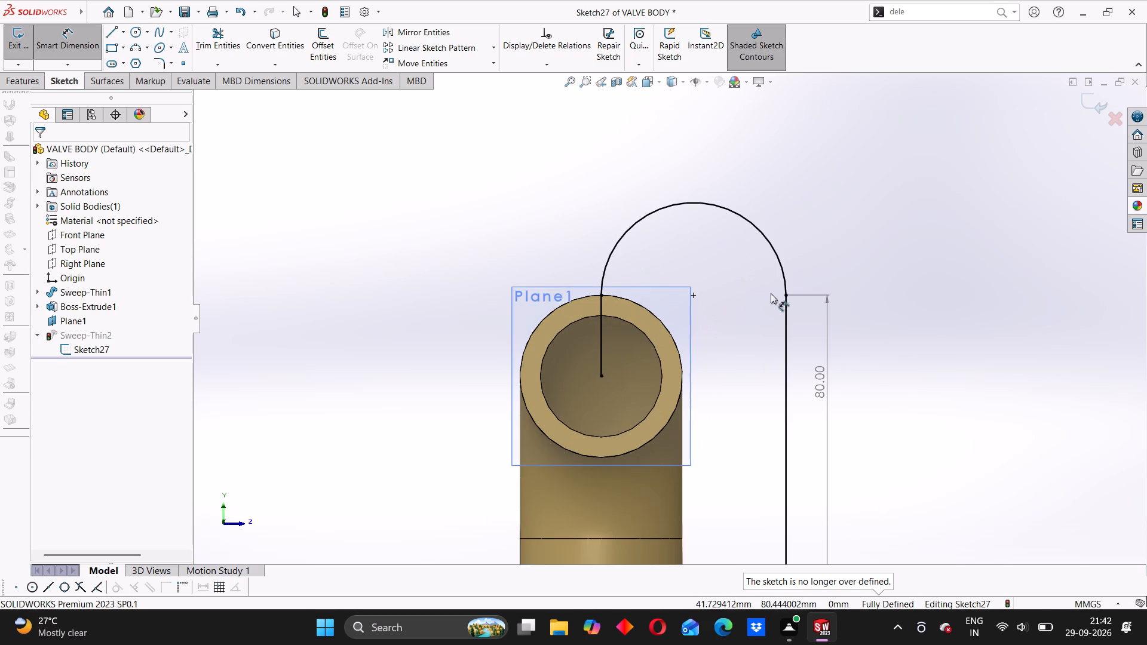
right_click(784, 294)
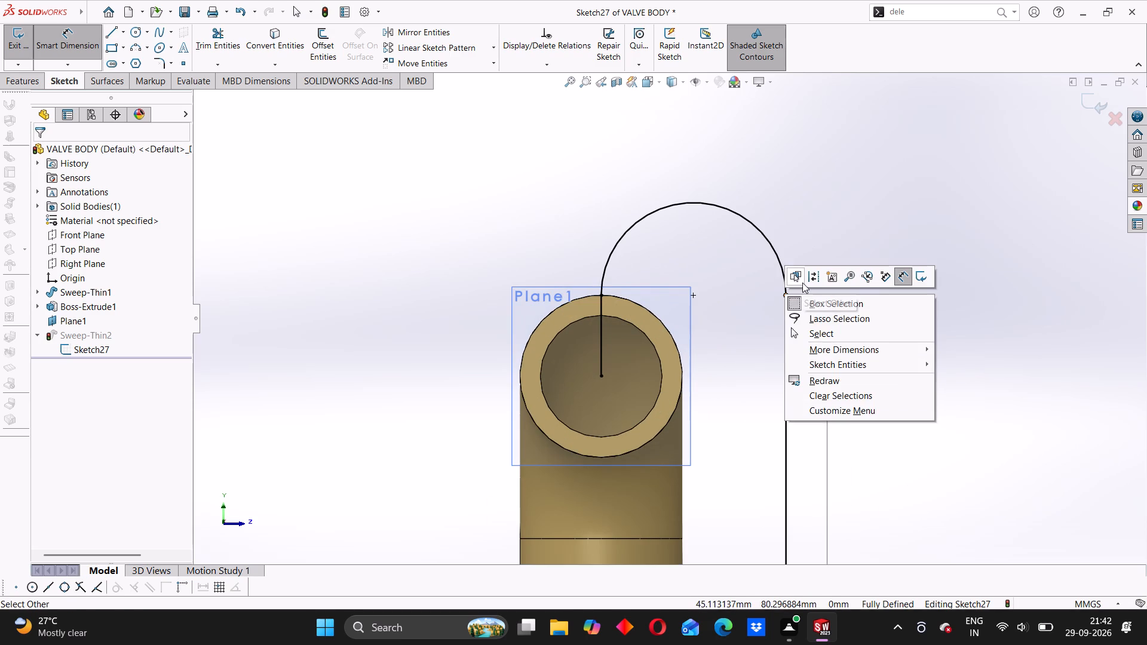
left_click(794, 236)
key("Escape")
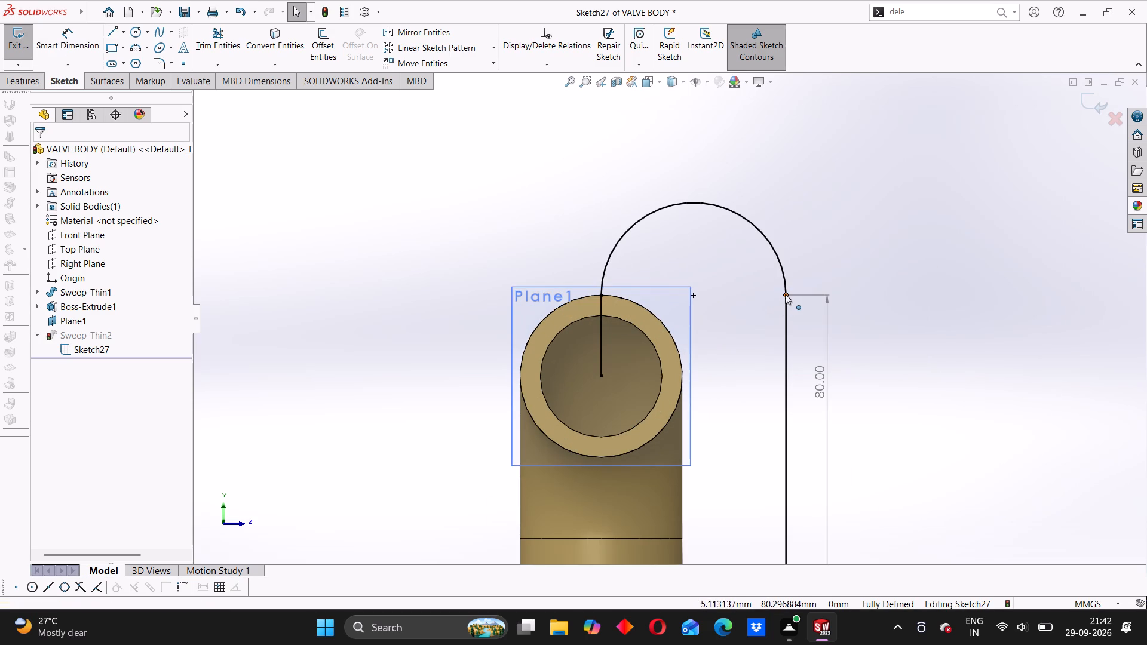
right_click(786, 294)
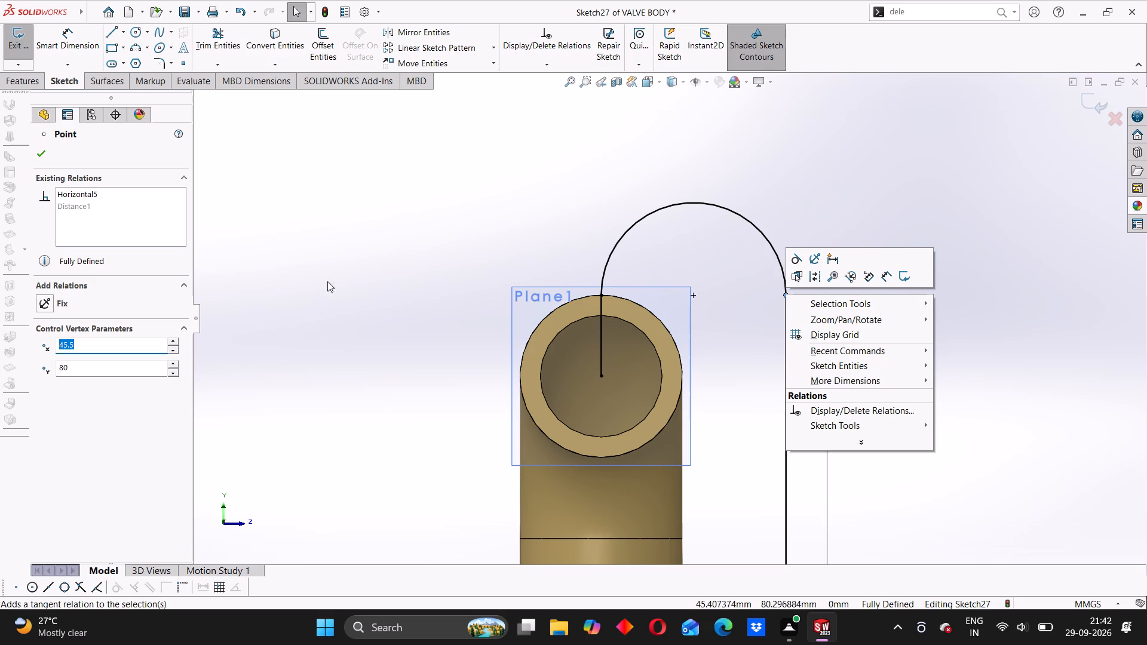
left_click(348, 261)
Delete the arc joining the two vertical lines of the path sketch.
left_click(623, 233)
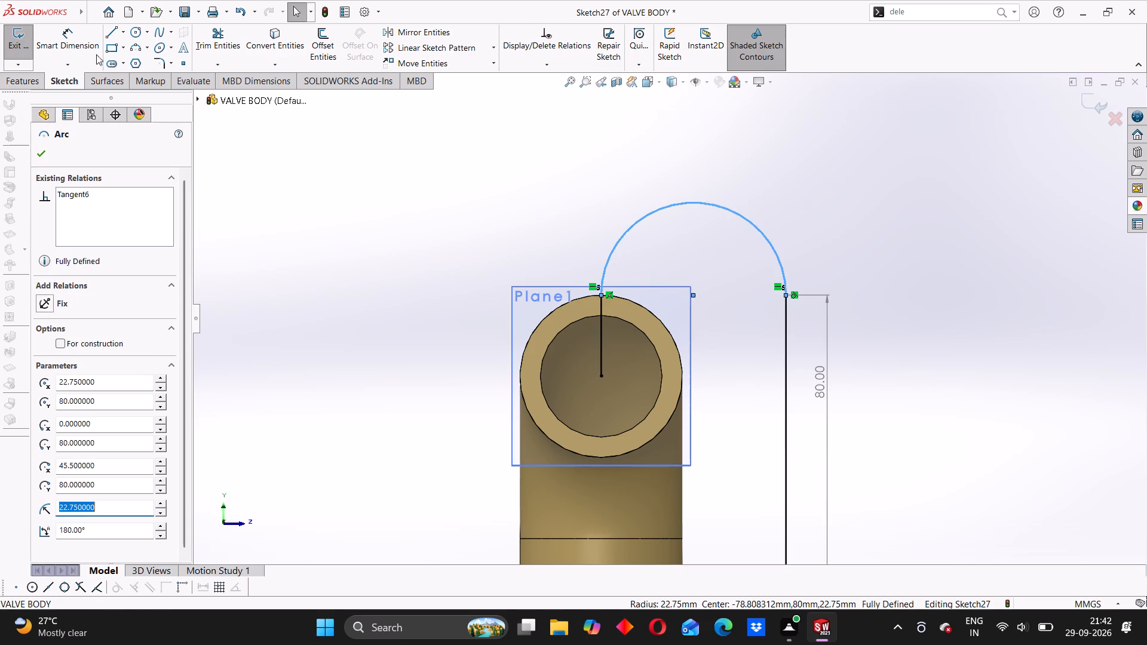
key("Delete")
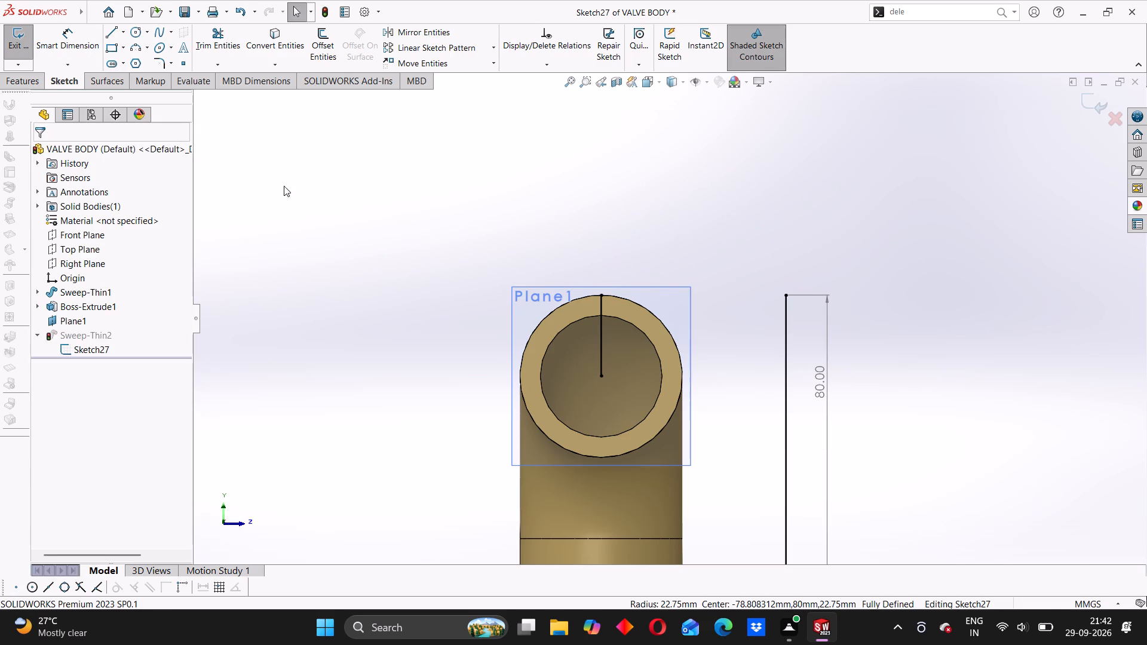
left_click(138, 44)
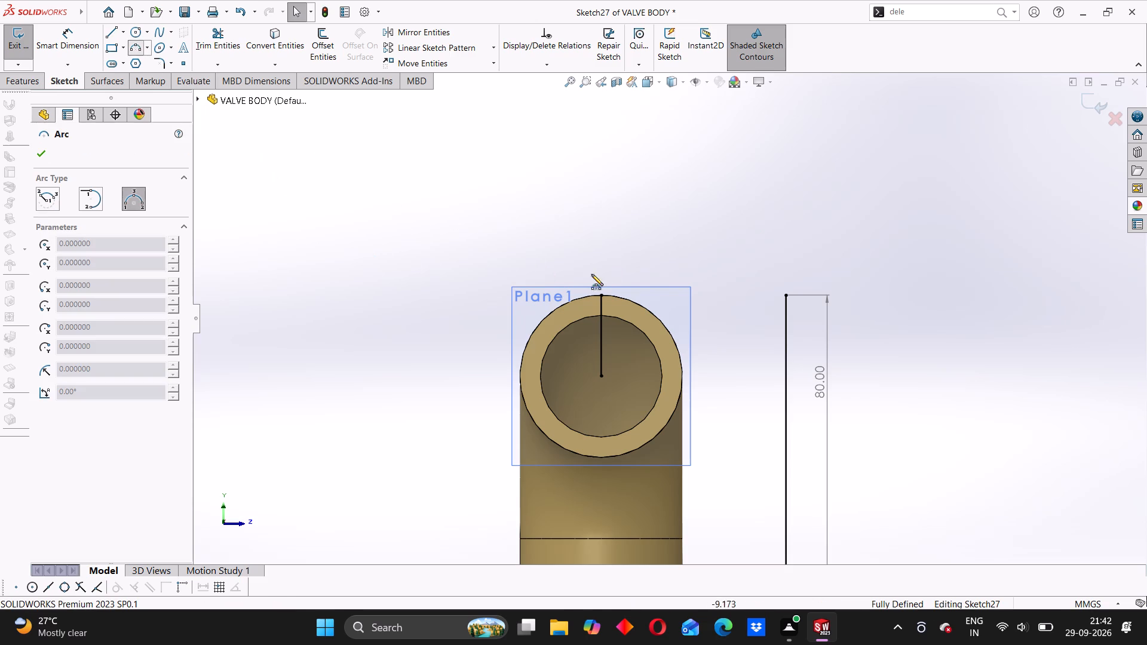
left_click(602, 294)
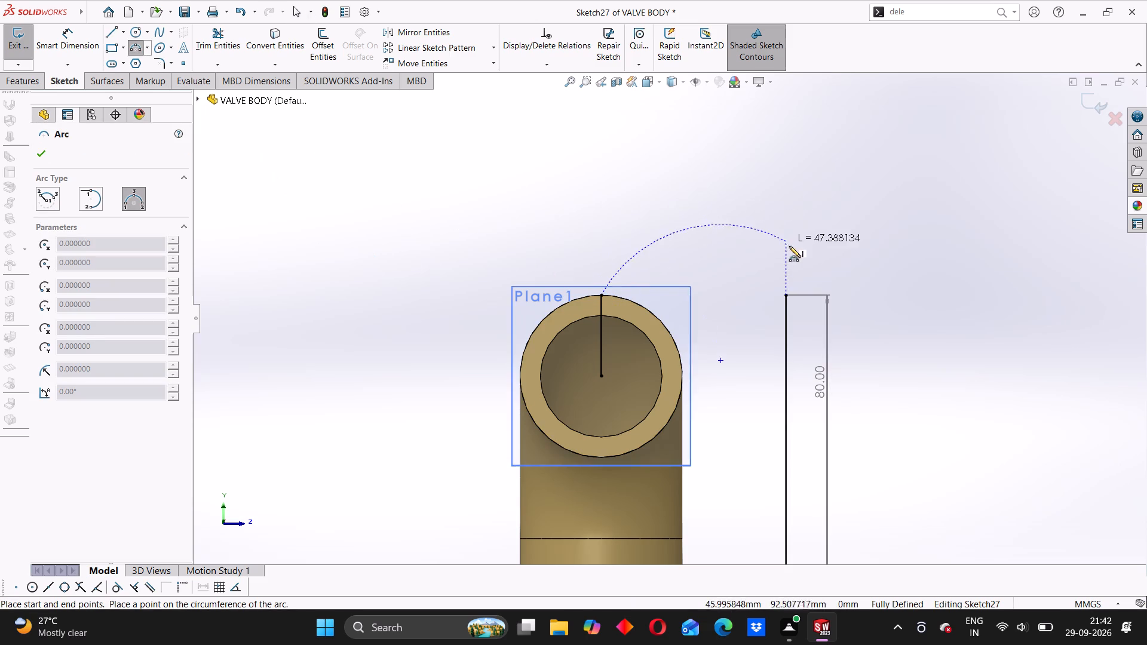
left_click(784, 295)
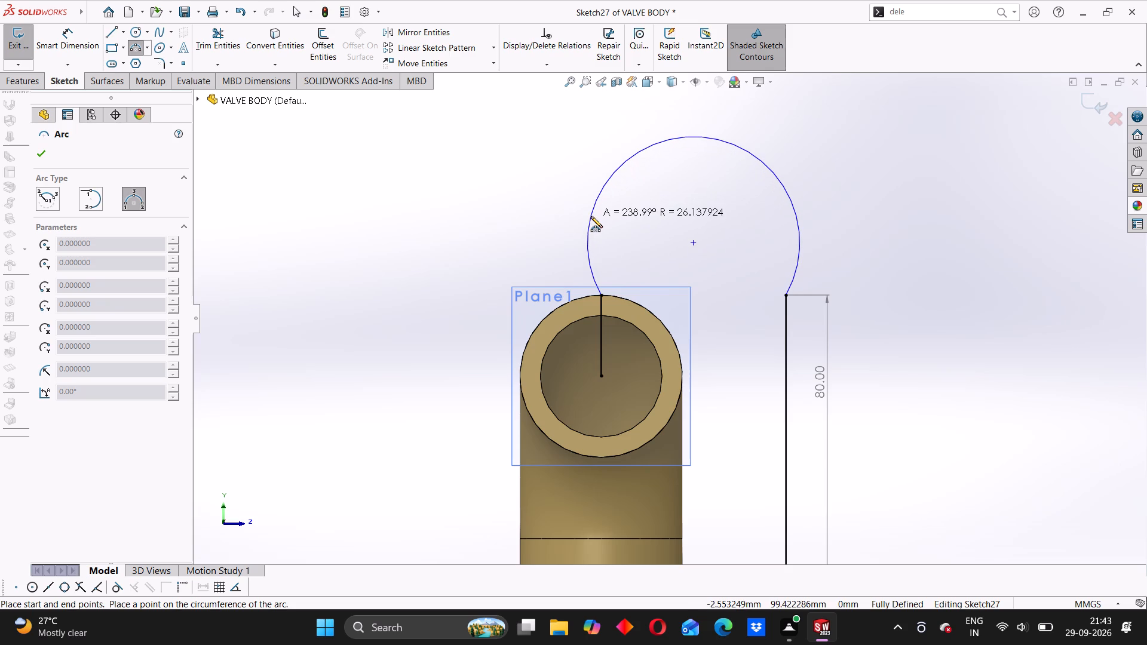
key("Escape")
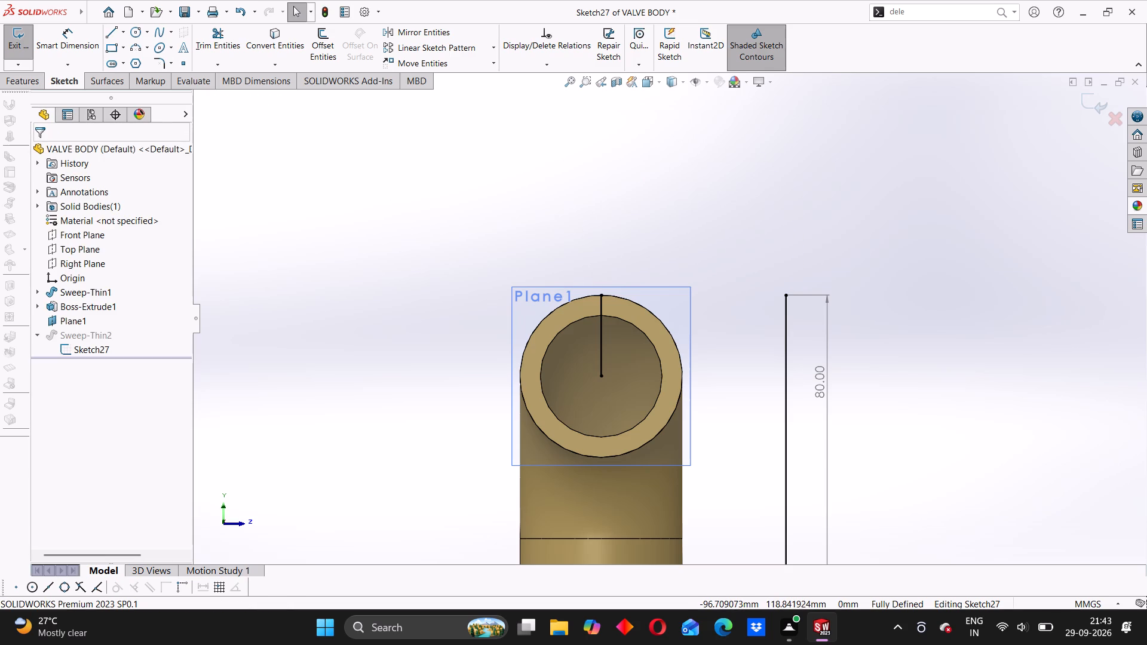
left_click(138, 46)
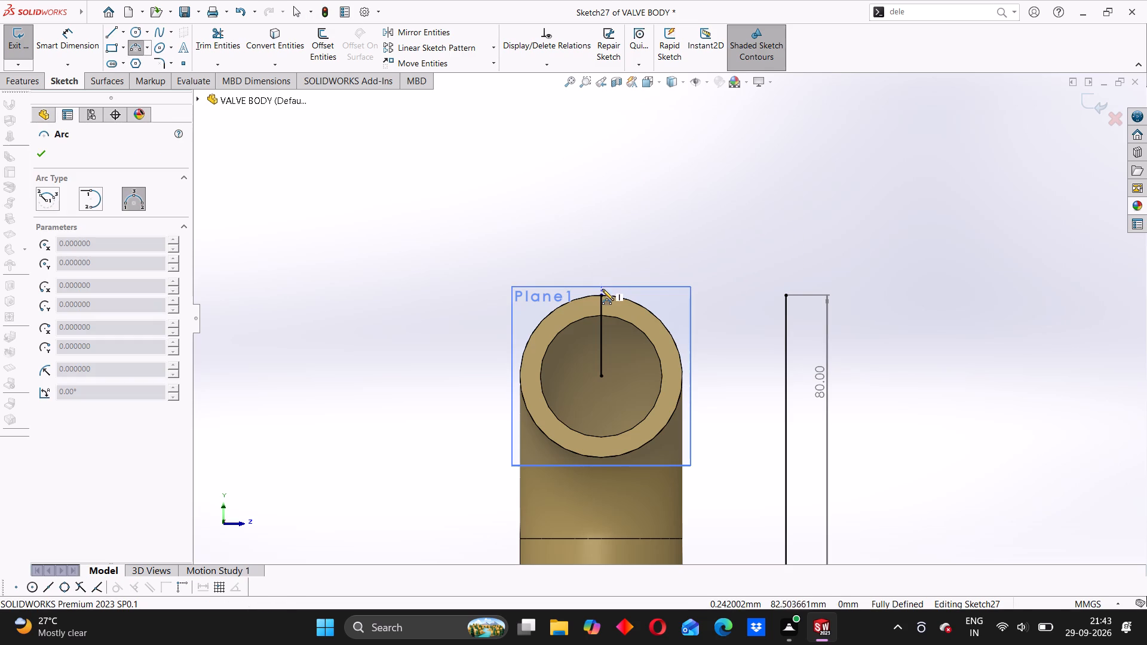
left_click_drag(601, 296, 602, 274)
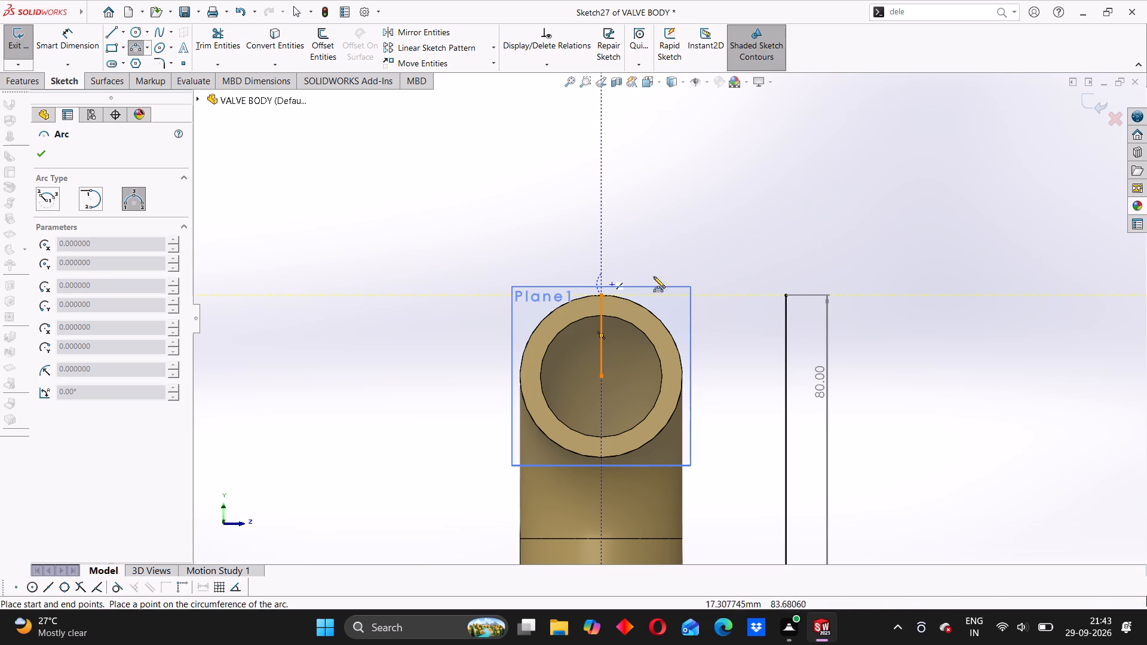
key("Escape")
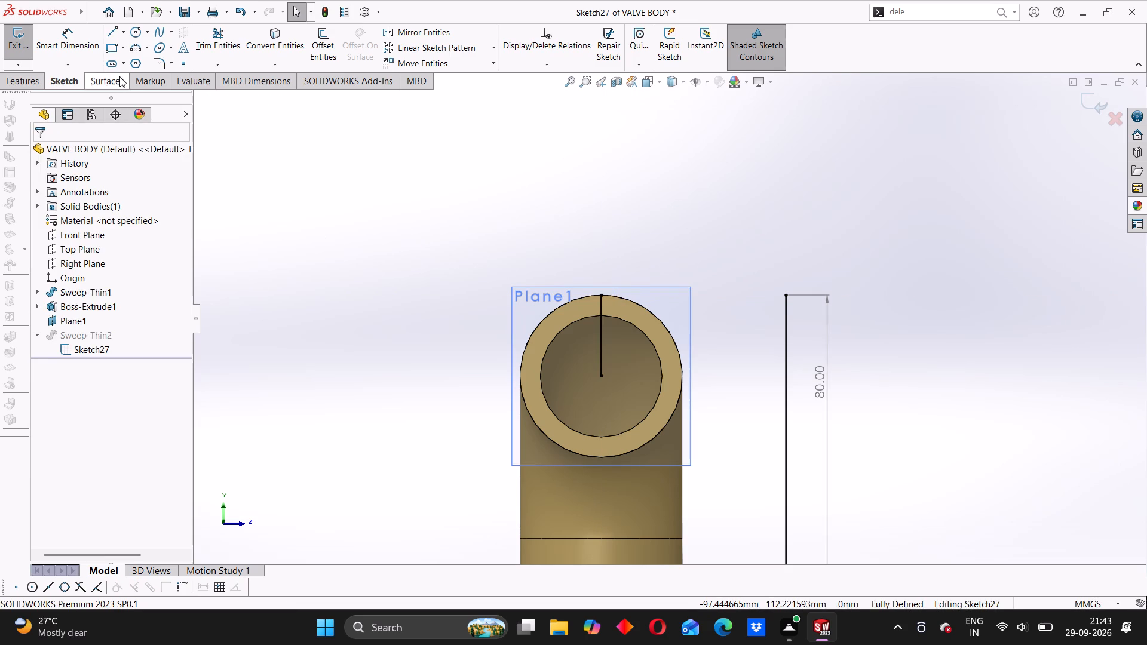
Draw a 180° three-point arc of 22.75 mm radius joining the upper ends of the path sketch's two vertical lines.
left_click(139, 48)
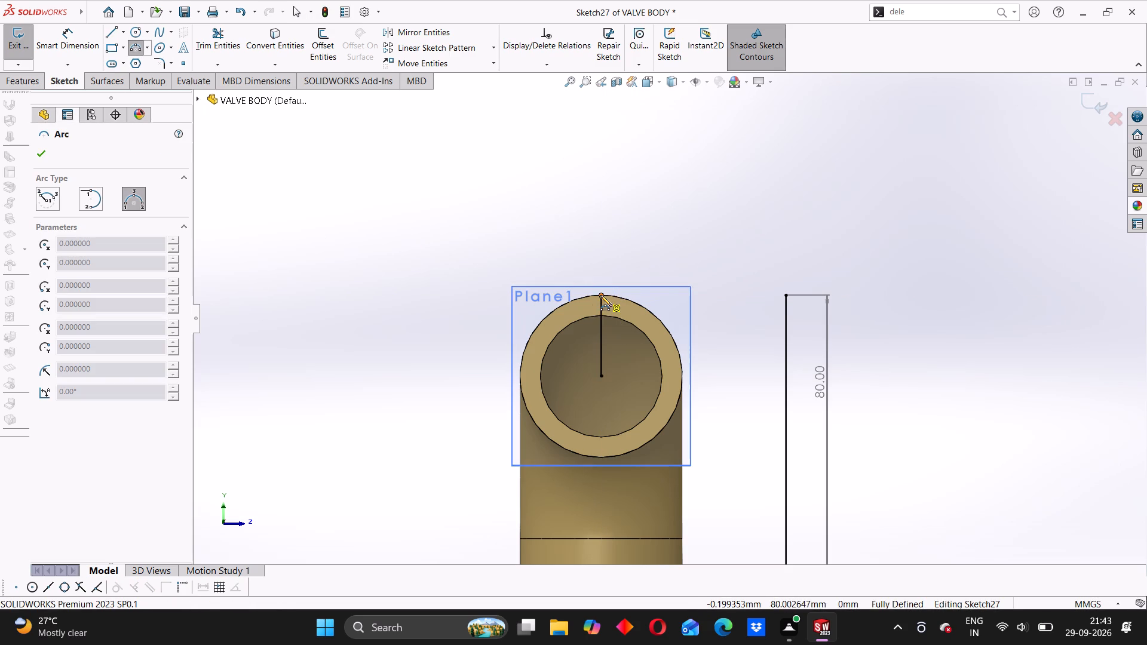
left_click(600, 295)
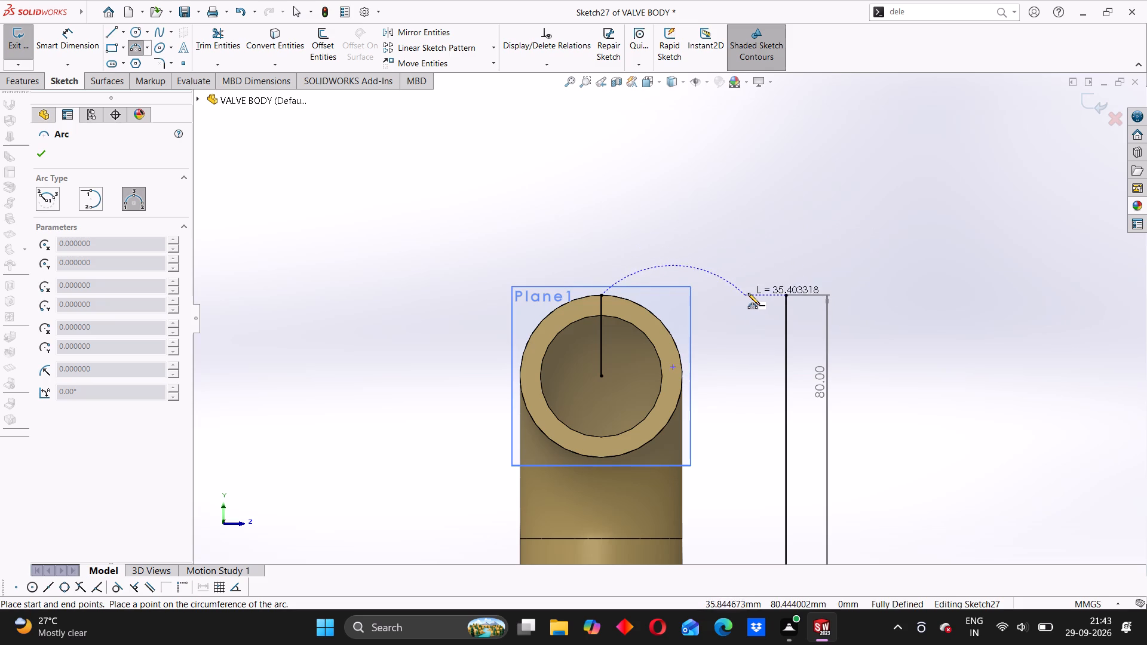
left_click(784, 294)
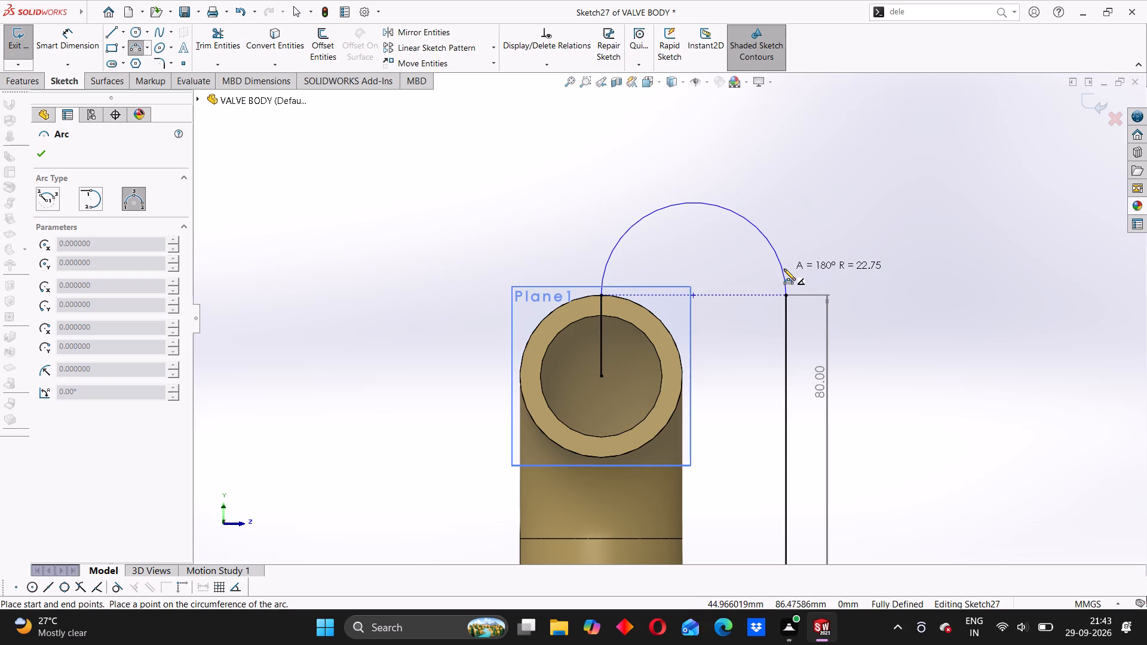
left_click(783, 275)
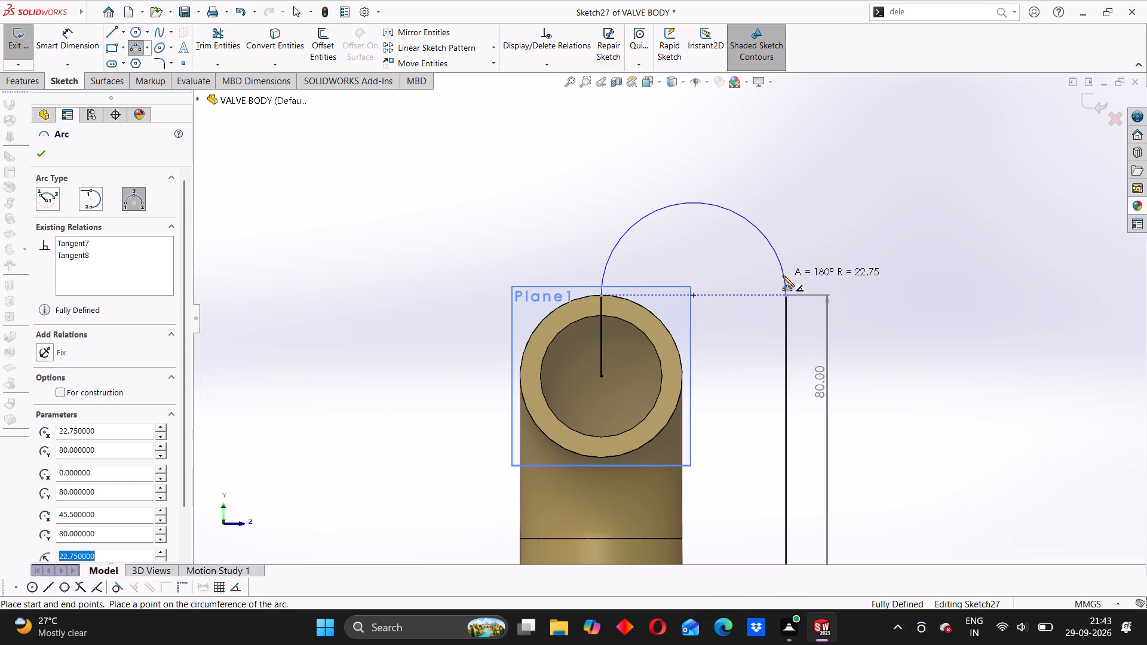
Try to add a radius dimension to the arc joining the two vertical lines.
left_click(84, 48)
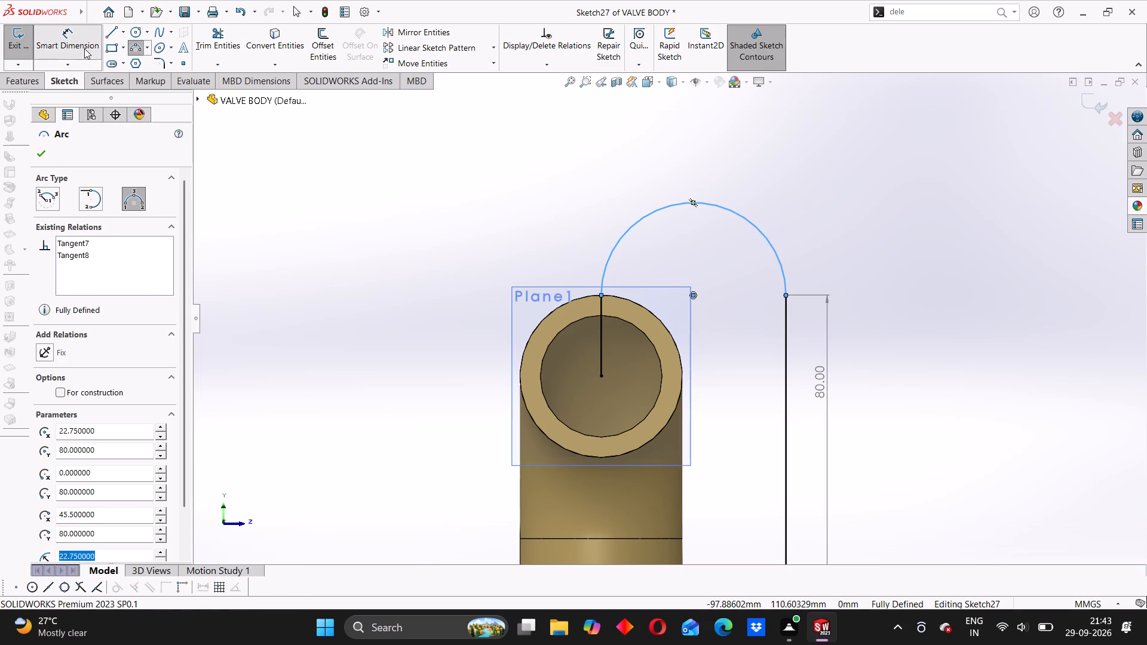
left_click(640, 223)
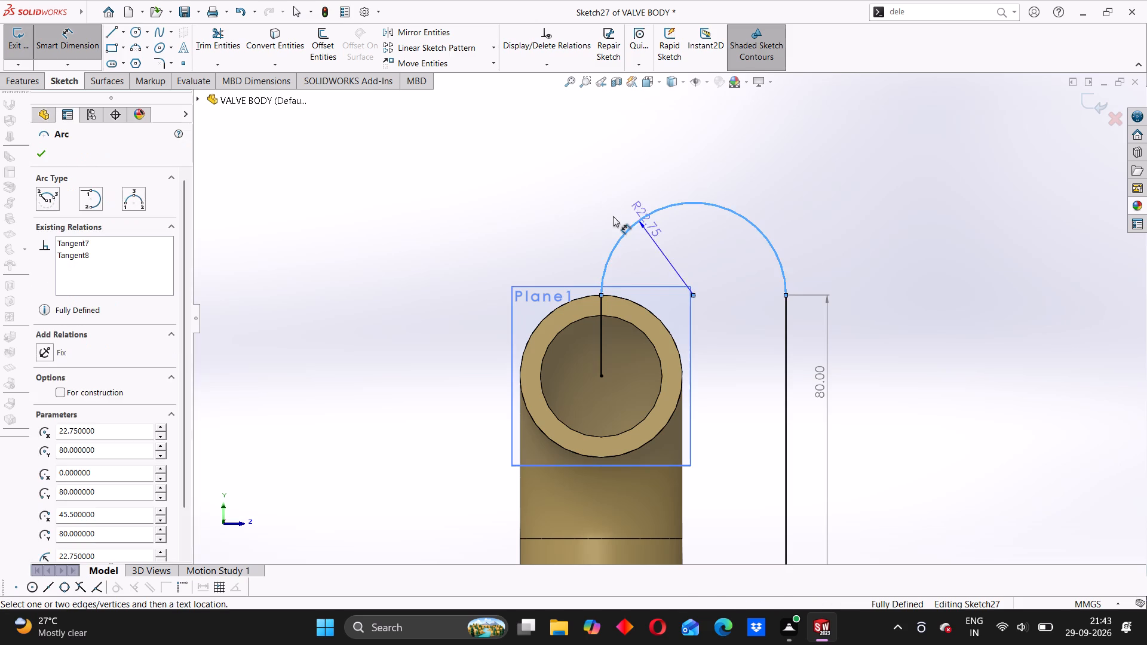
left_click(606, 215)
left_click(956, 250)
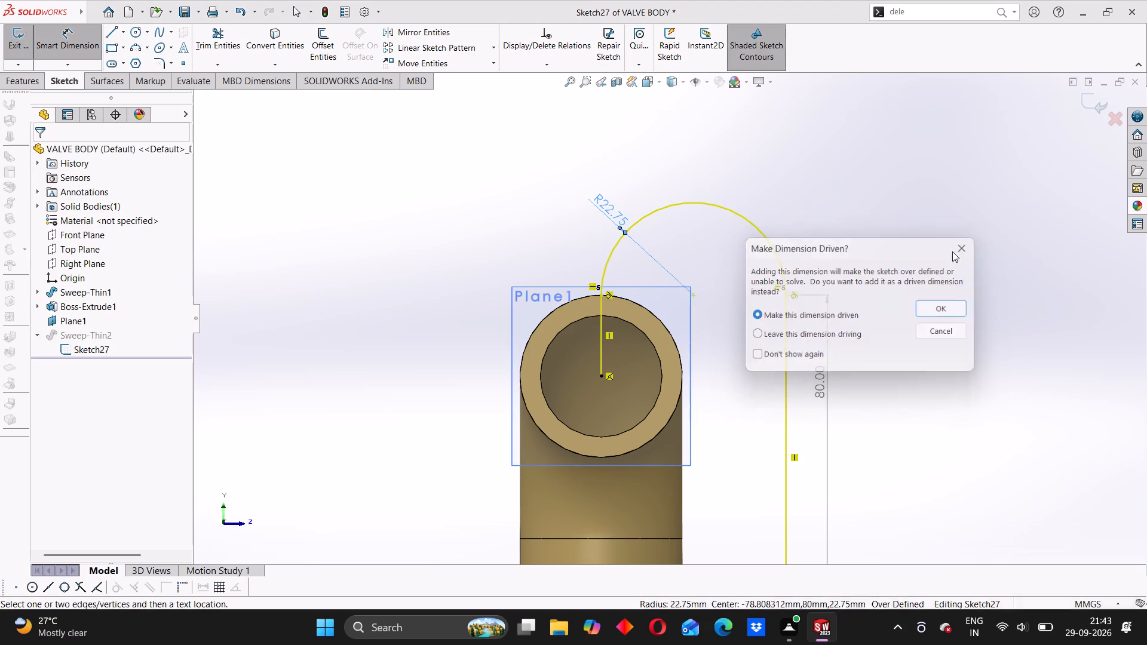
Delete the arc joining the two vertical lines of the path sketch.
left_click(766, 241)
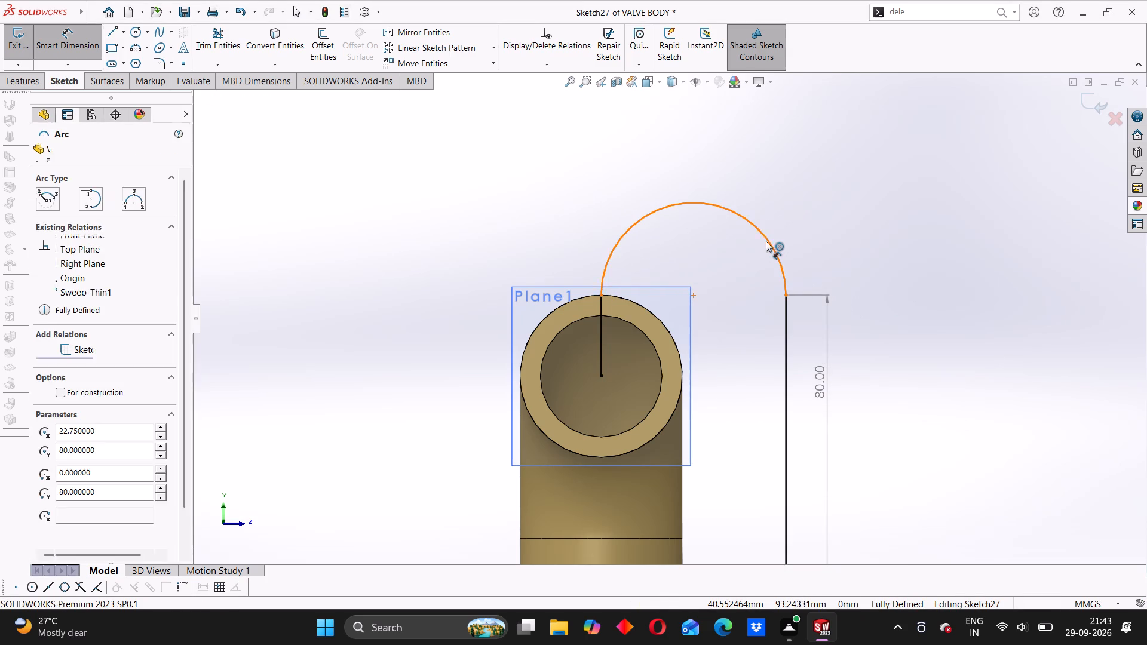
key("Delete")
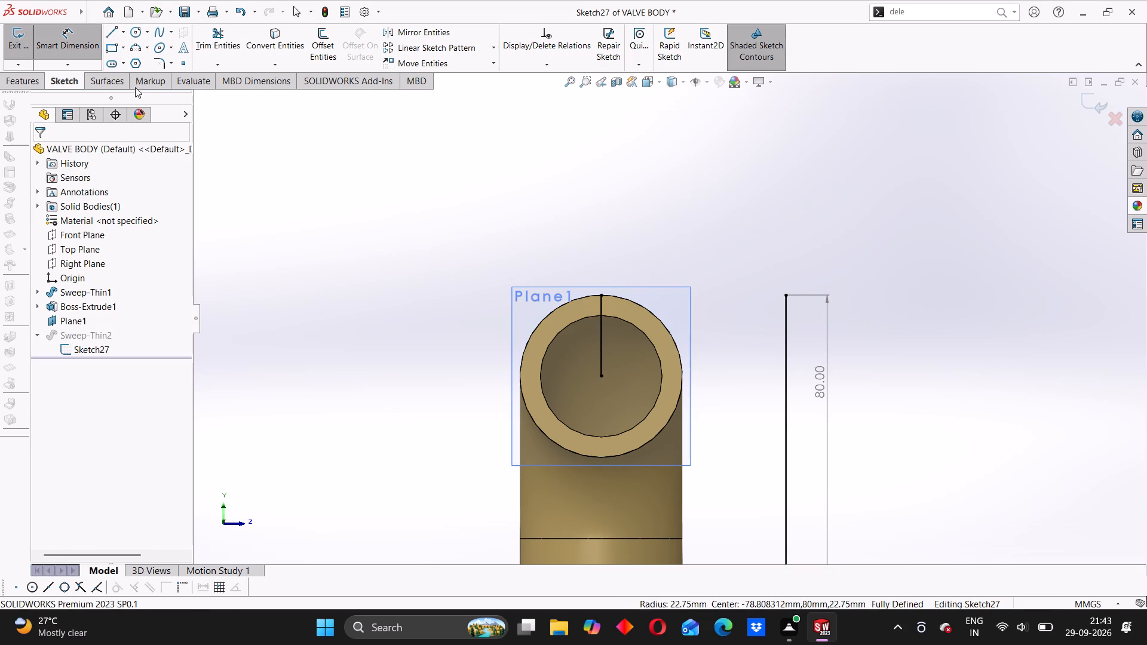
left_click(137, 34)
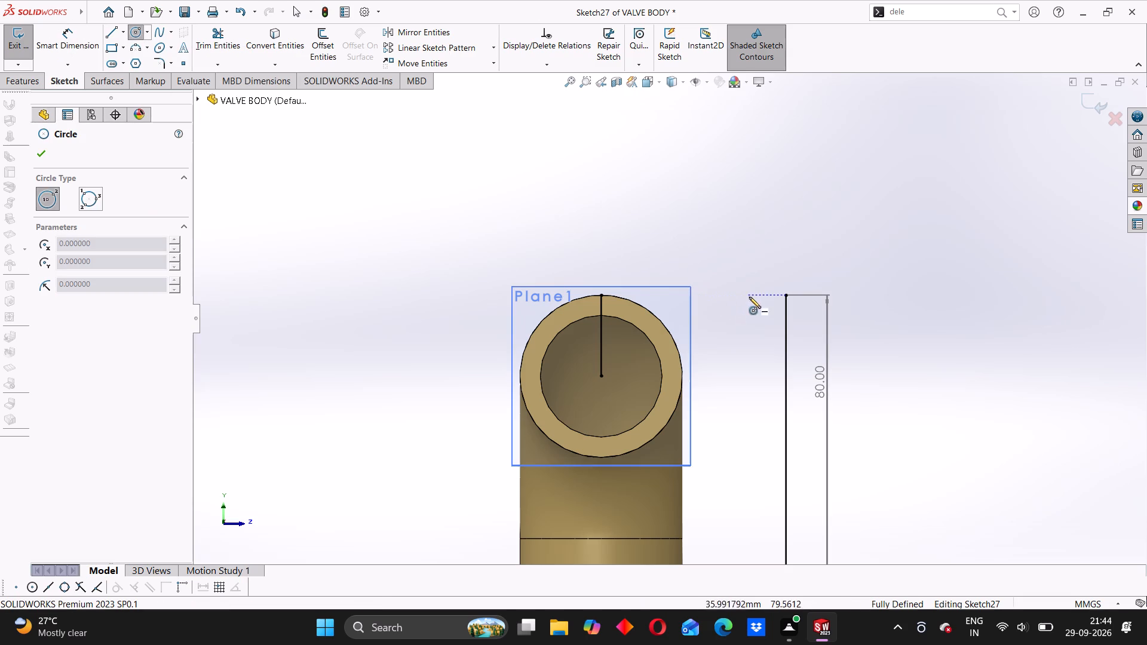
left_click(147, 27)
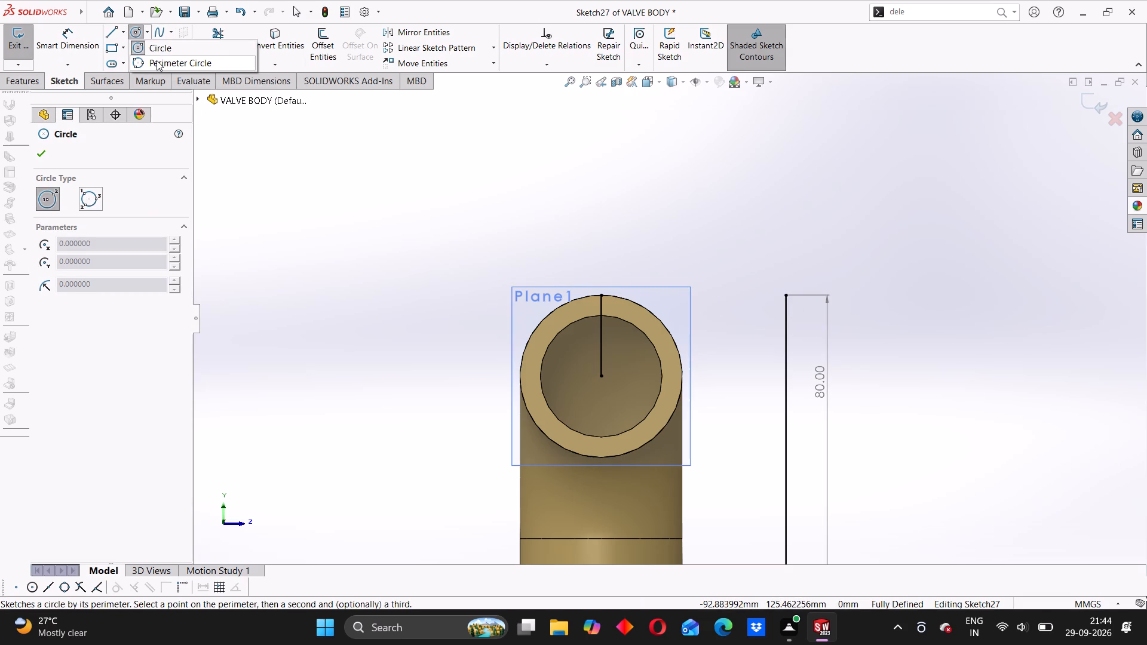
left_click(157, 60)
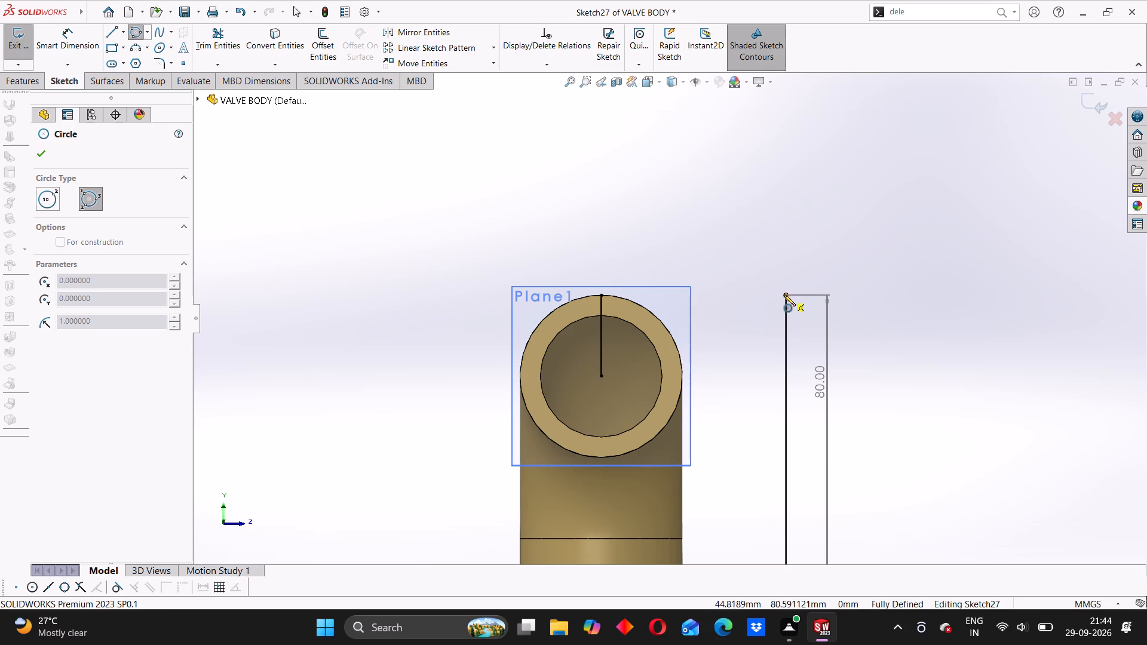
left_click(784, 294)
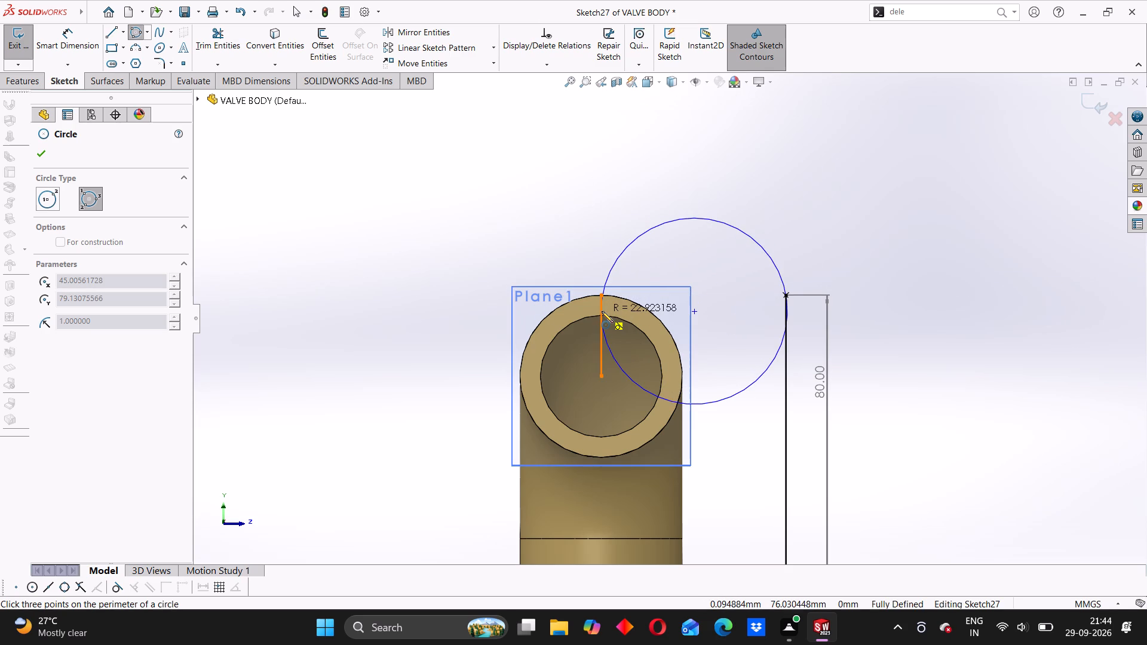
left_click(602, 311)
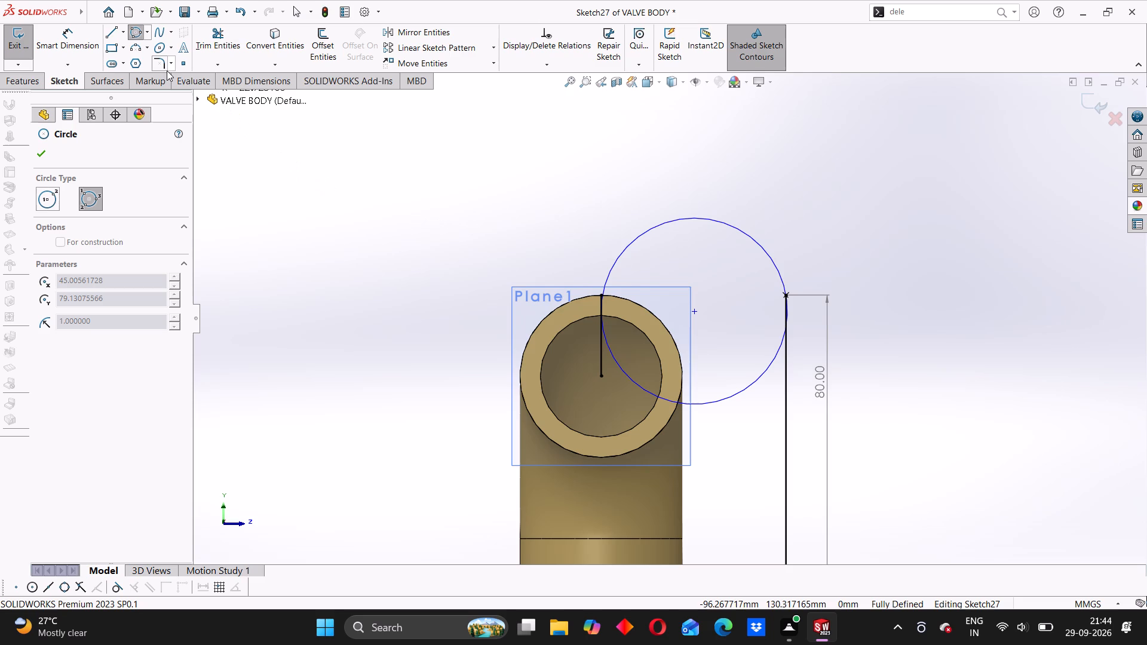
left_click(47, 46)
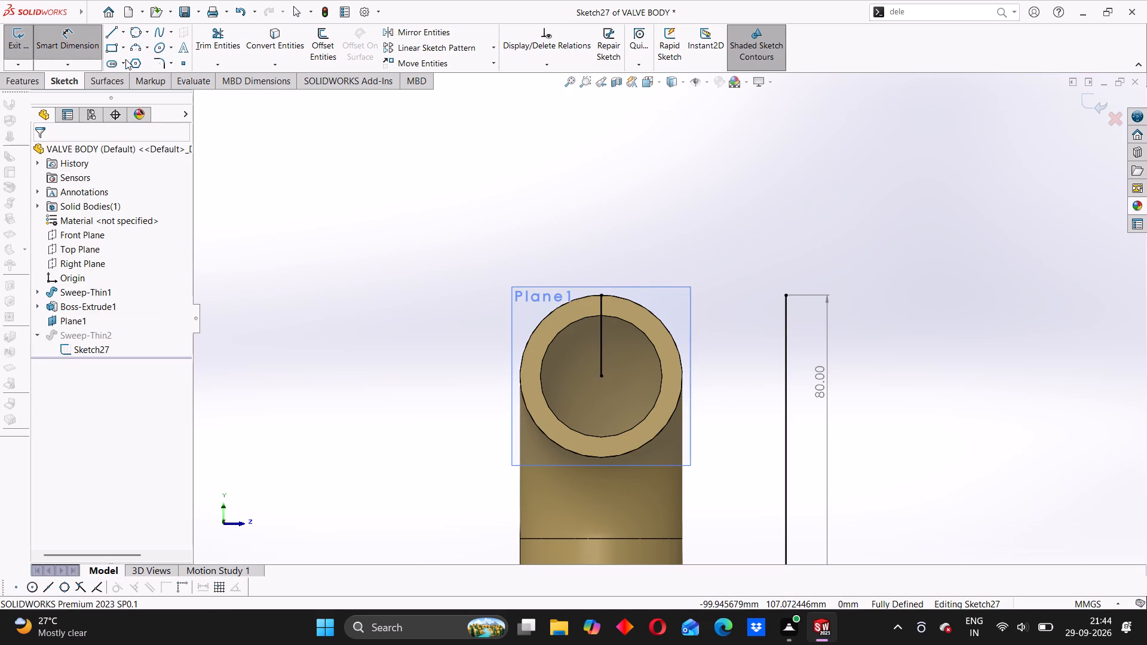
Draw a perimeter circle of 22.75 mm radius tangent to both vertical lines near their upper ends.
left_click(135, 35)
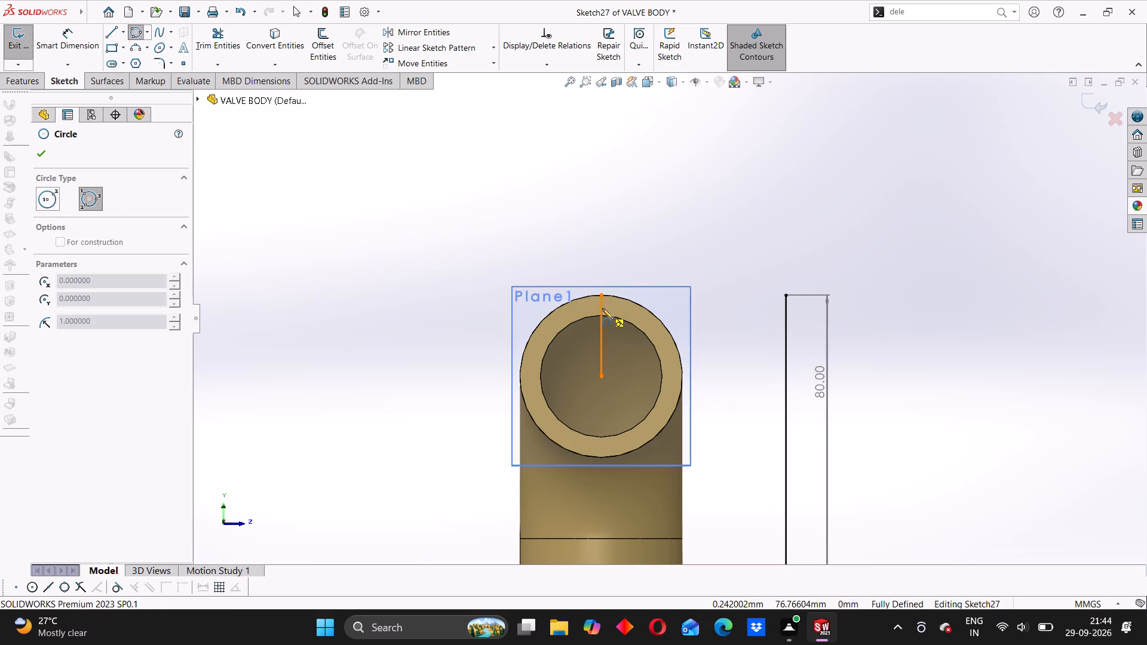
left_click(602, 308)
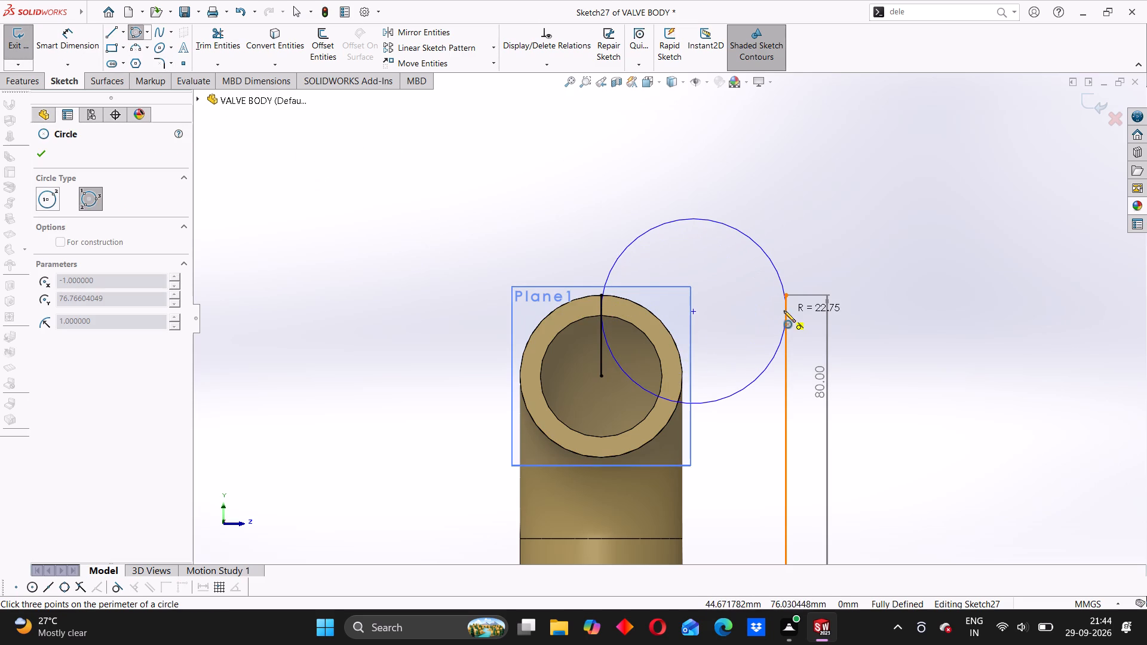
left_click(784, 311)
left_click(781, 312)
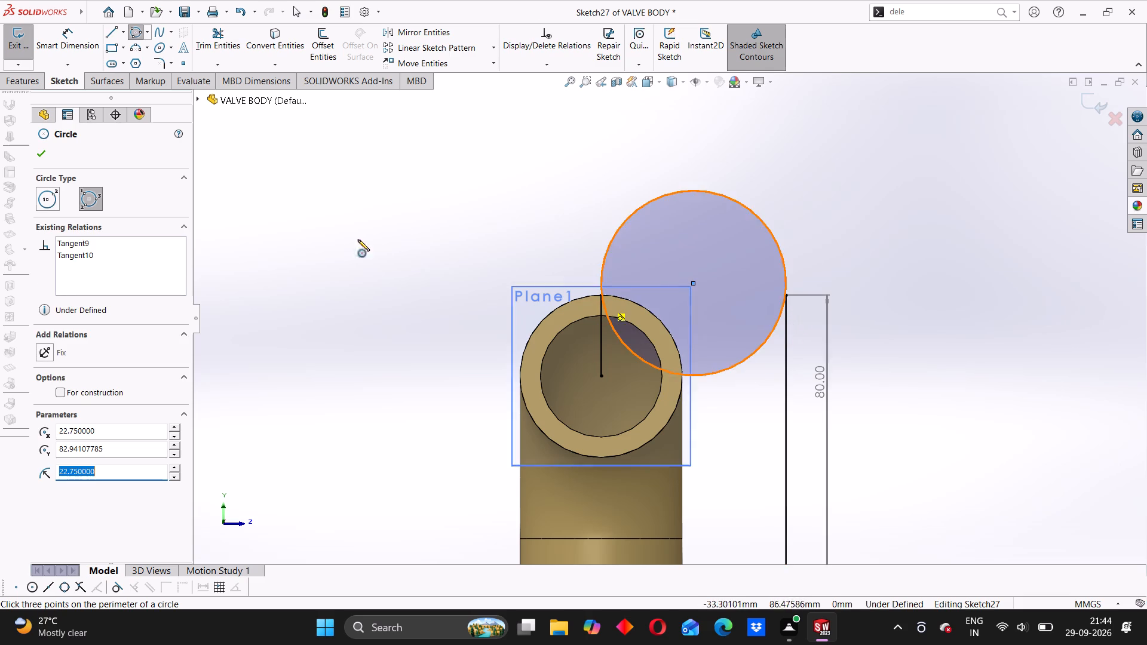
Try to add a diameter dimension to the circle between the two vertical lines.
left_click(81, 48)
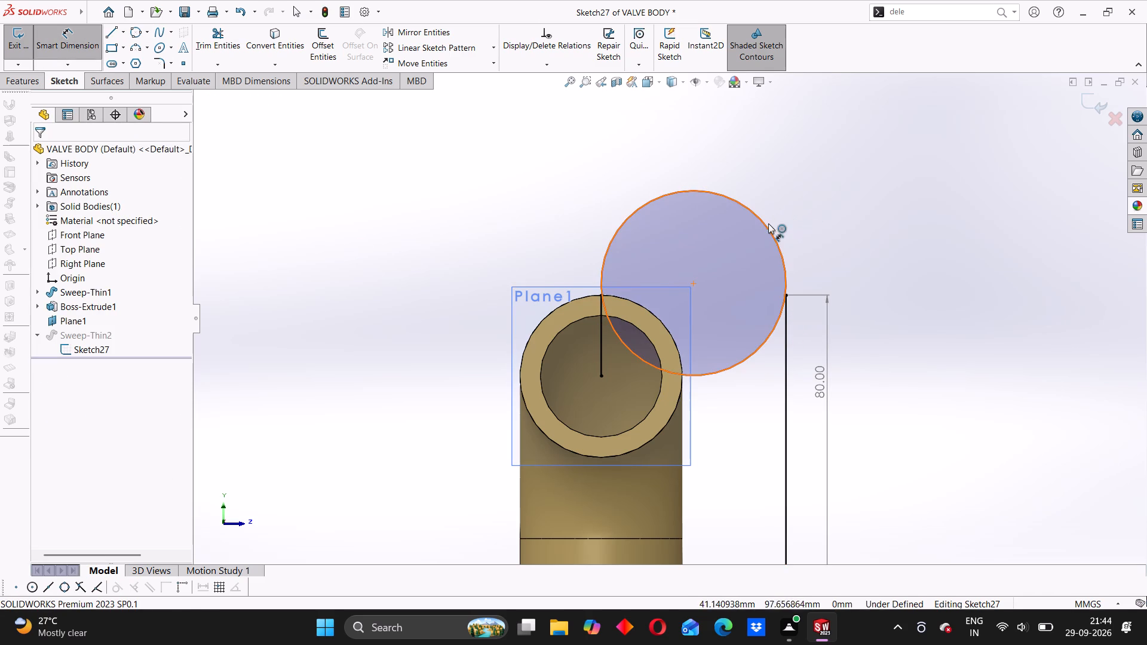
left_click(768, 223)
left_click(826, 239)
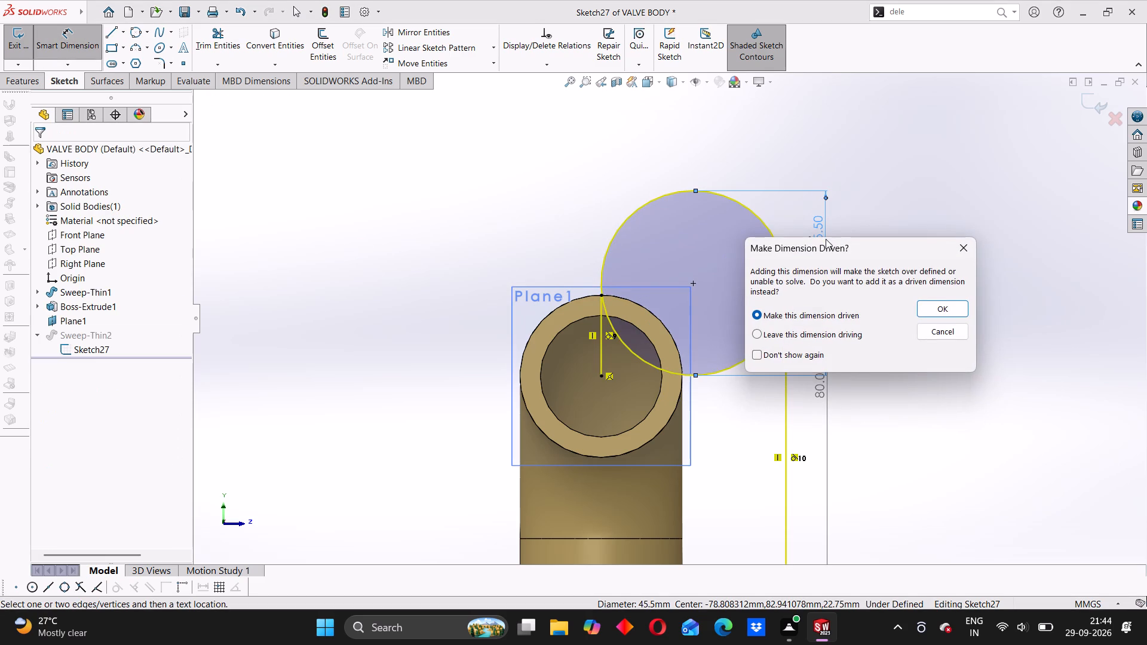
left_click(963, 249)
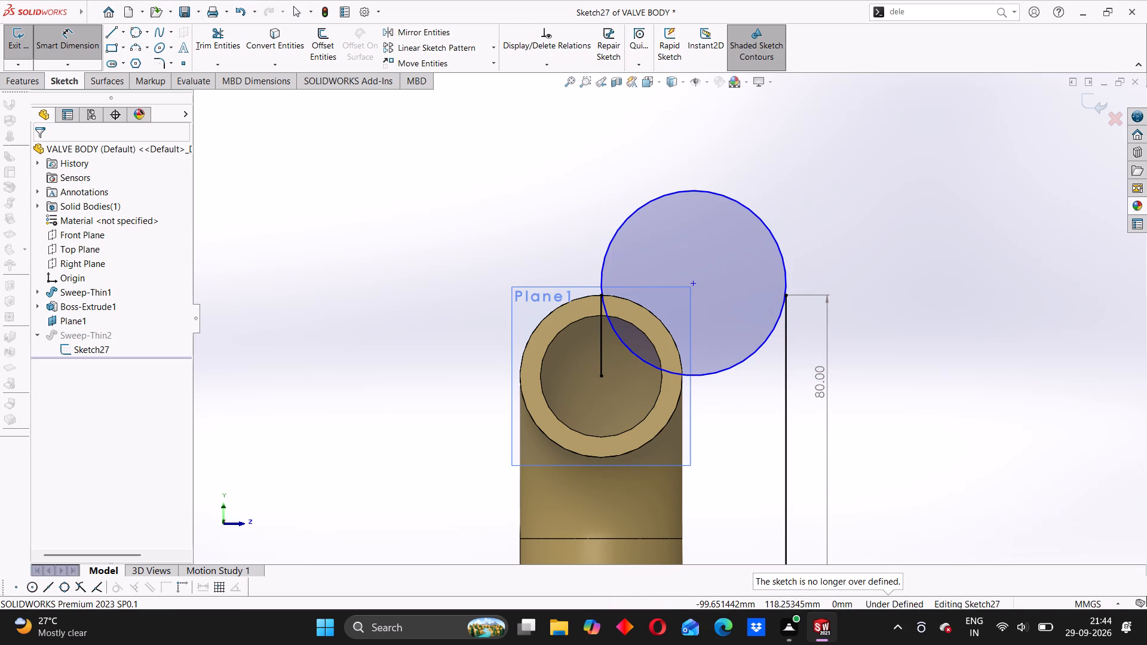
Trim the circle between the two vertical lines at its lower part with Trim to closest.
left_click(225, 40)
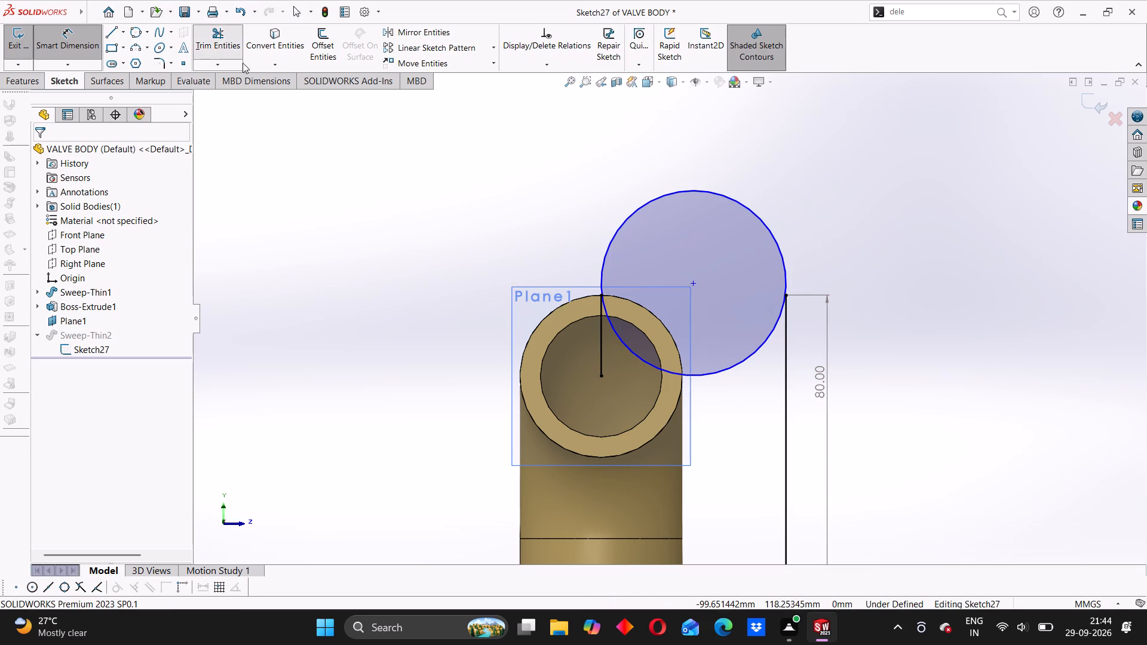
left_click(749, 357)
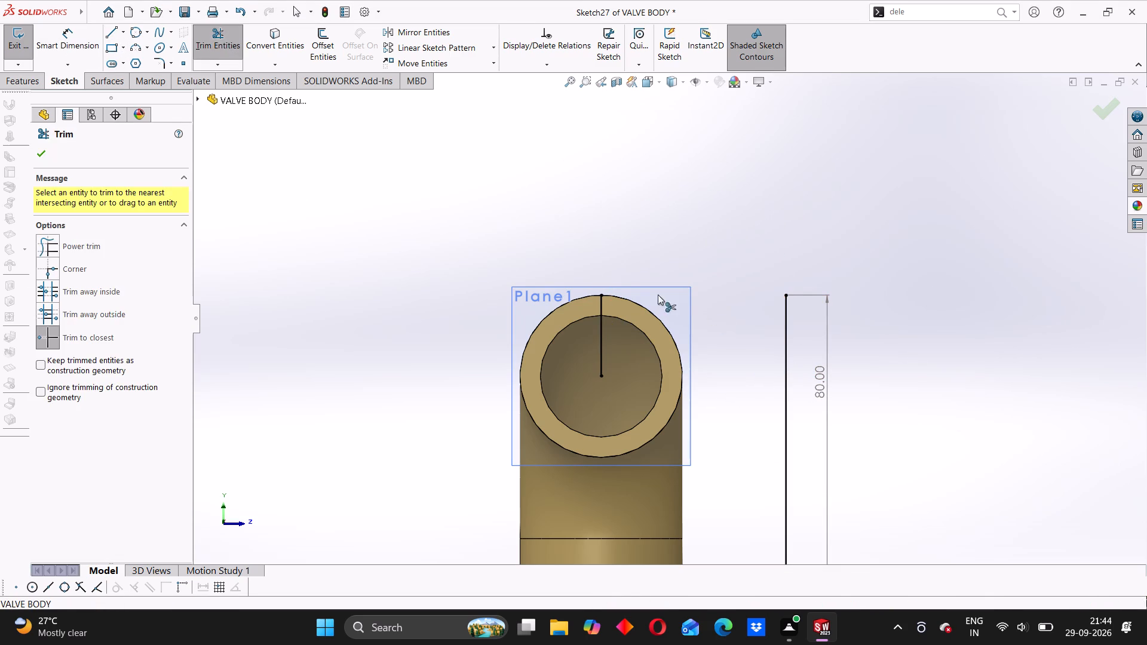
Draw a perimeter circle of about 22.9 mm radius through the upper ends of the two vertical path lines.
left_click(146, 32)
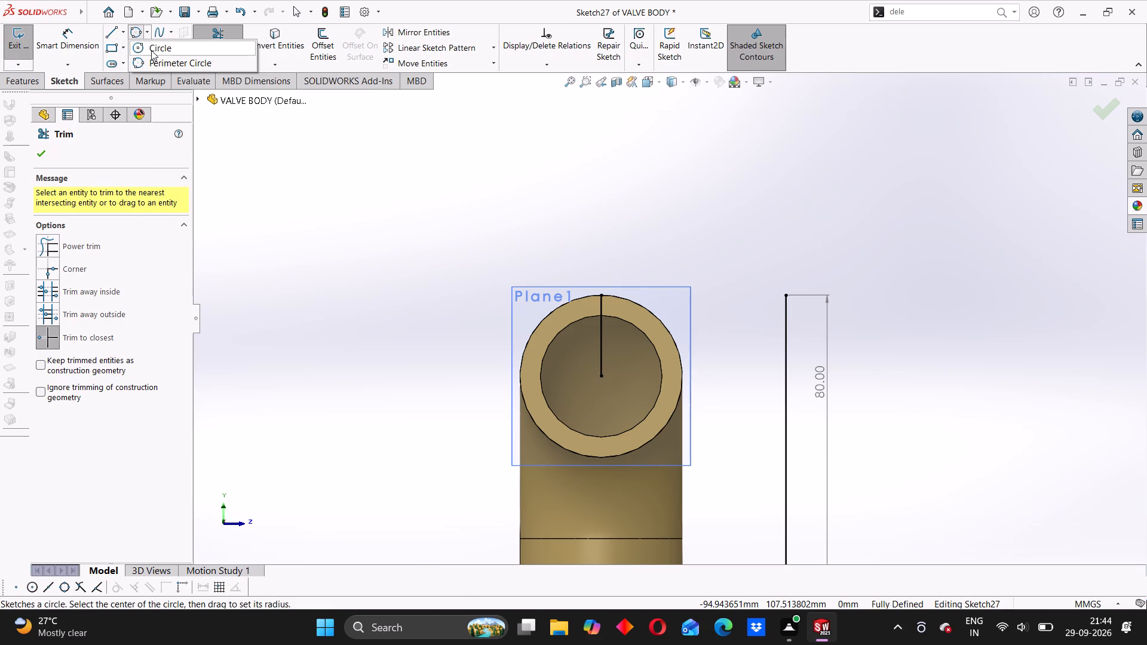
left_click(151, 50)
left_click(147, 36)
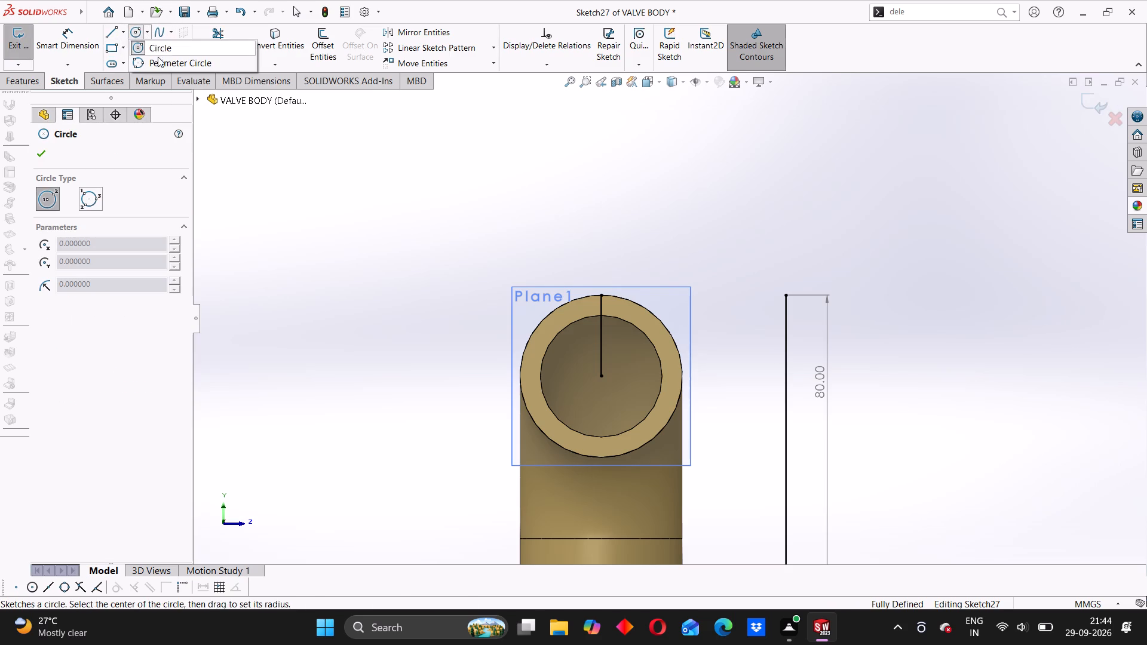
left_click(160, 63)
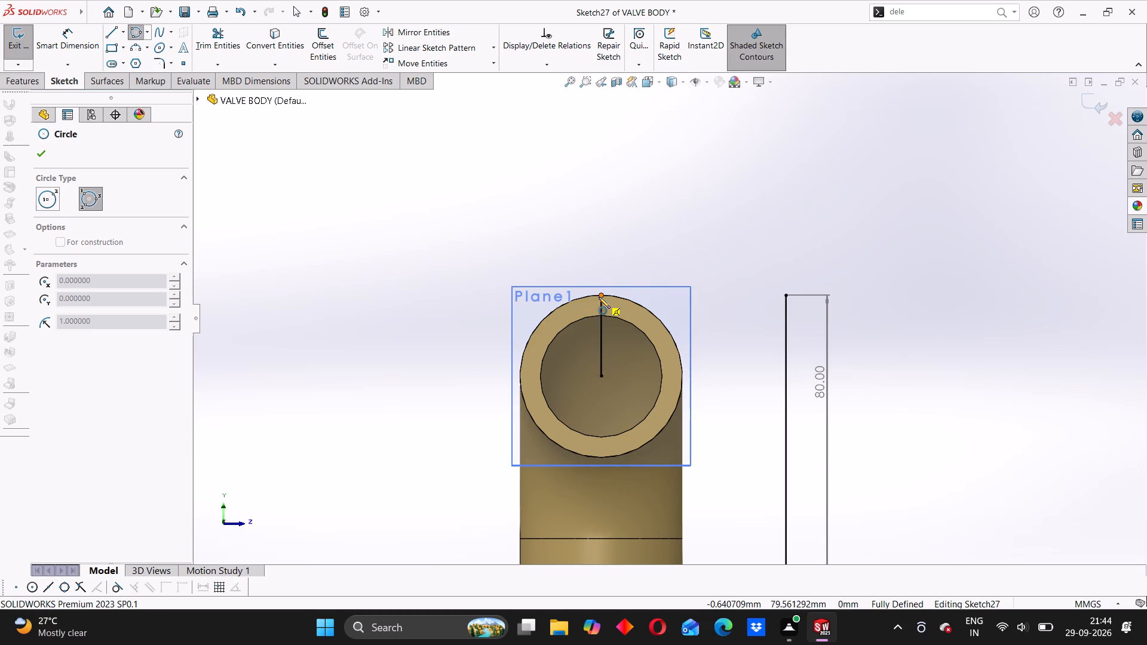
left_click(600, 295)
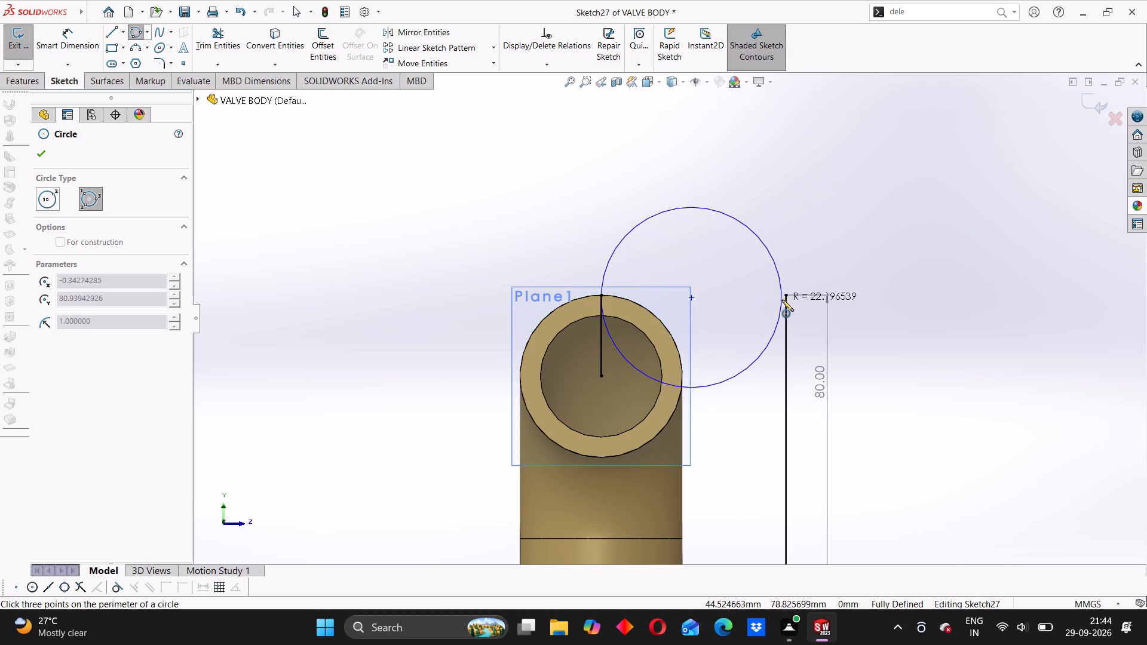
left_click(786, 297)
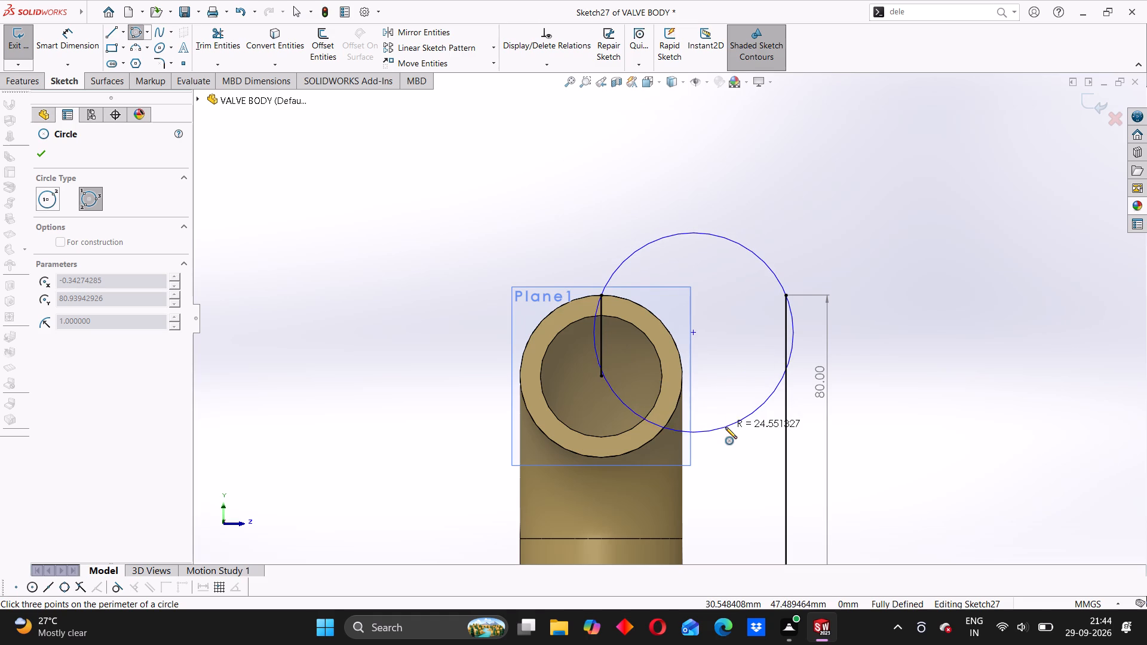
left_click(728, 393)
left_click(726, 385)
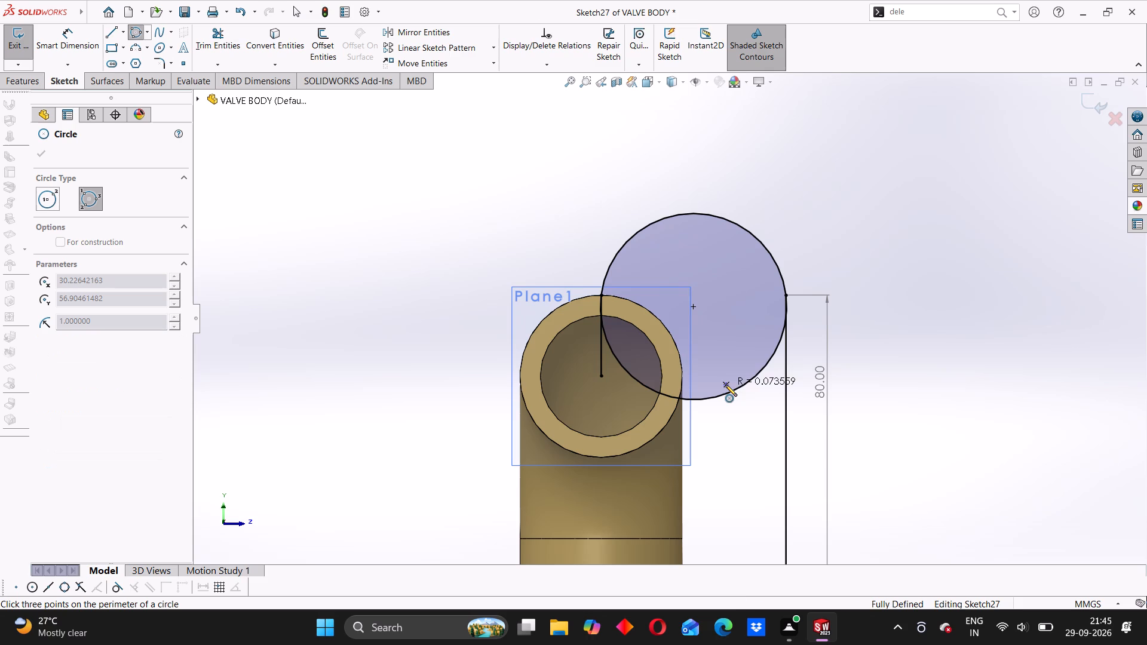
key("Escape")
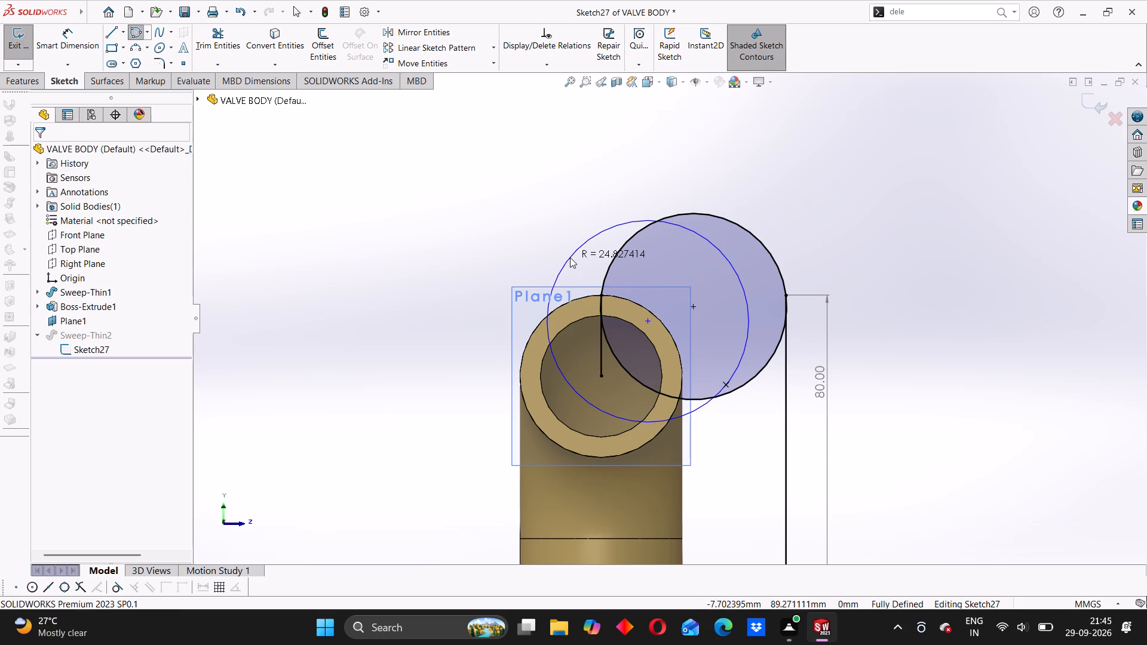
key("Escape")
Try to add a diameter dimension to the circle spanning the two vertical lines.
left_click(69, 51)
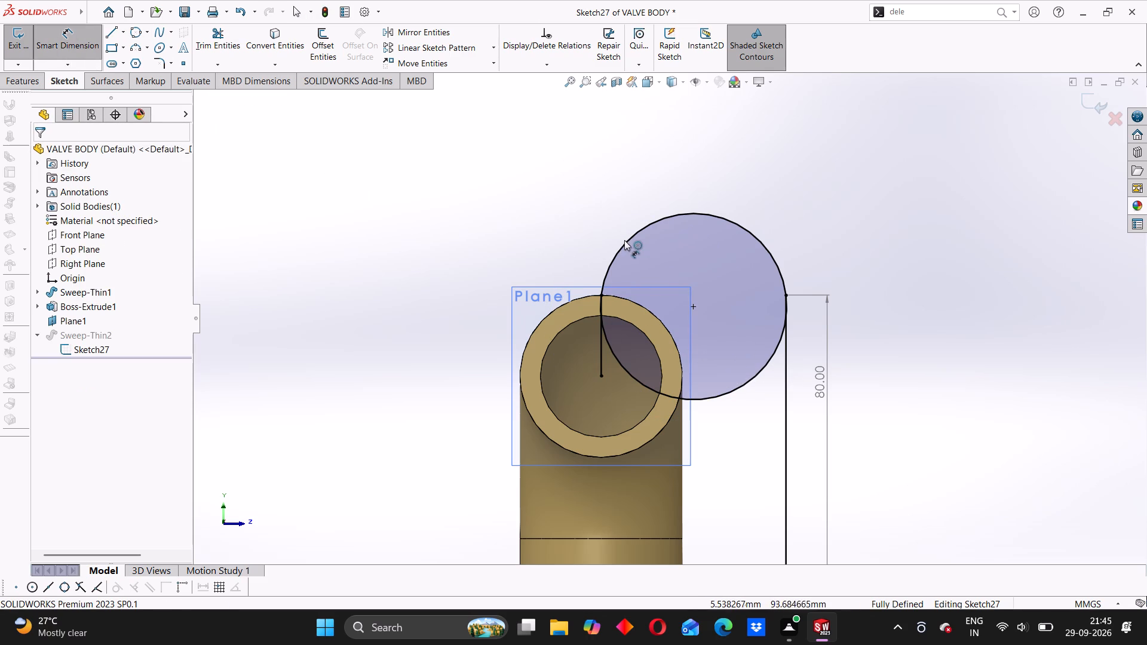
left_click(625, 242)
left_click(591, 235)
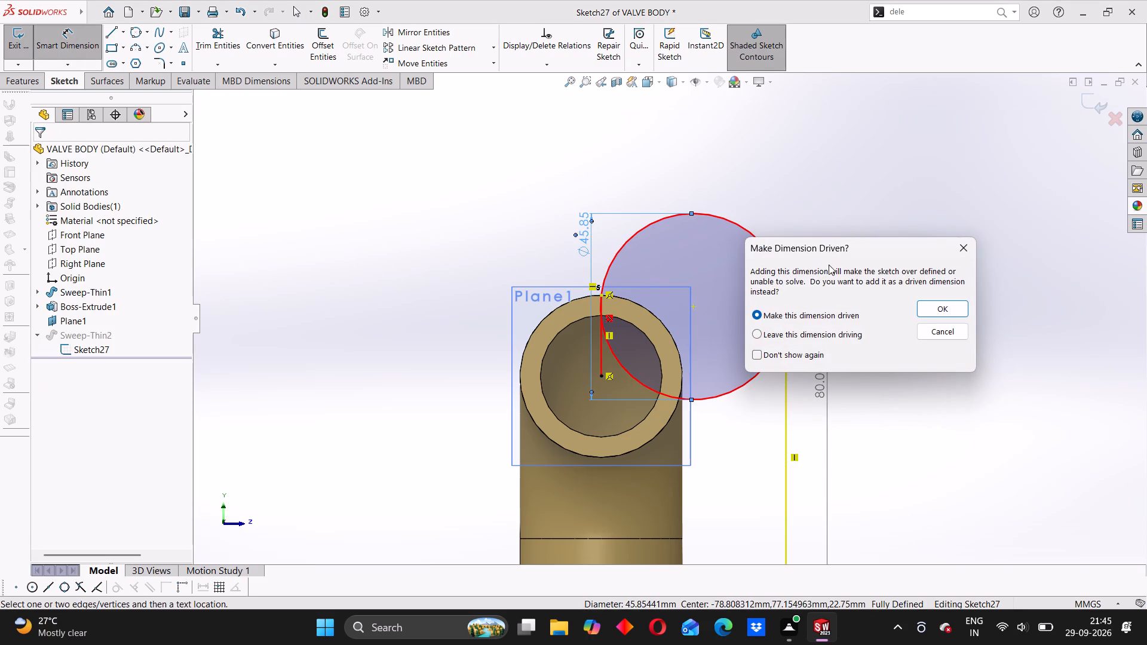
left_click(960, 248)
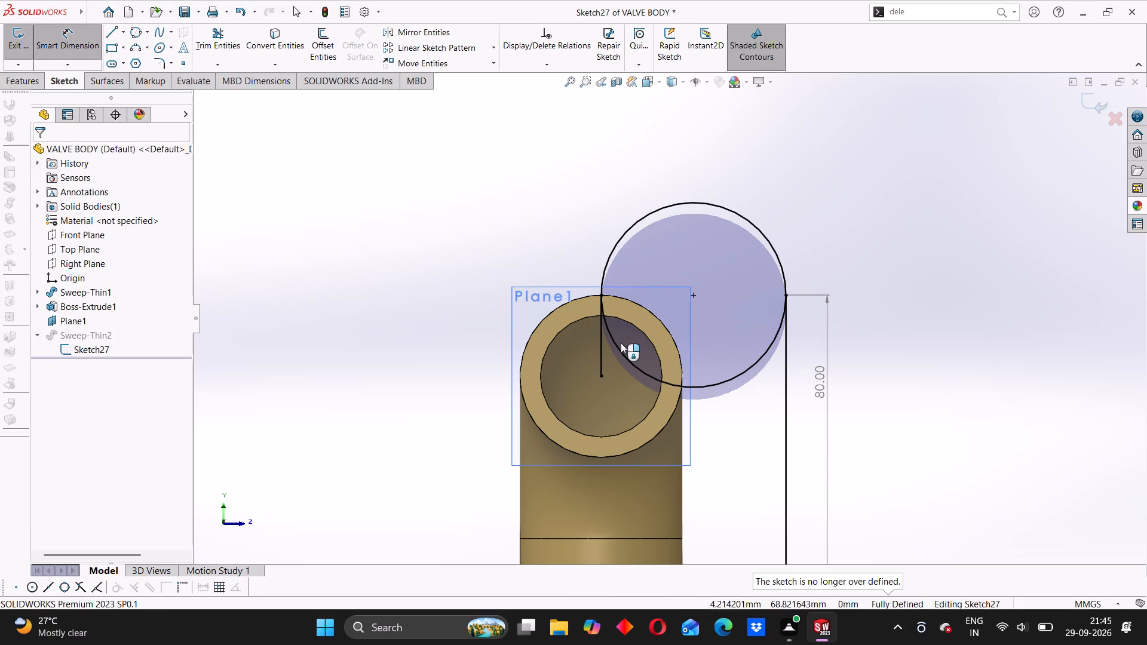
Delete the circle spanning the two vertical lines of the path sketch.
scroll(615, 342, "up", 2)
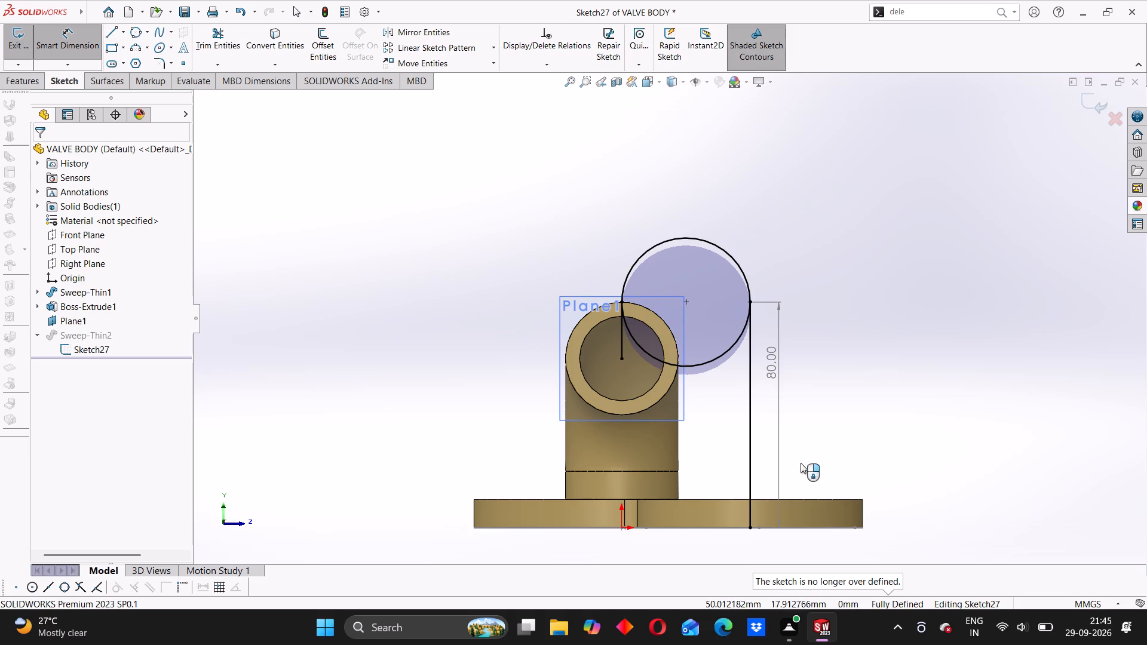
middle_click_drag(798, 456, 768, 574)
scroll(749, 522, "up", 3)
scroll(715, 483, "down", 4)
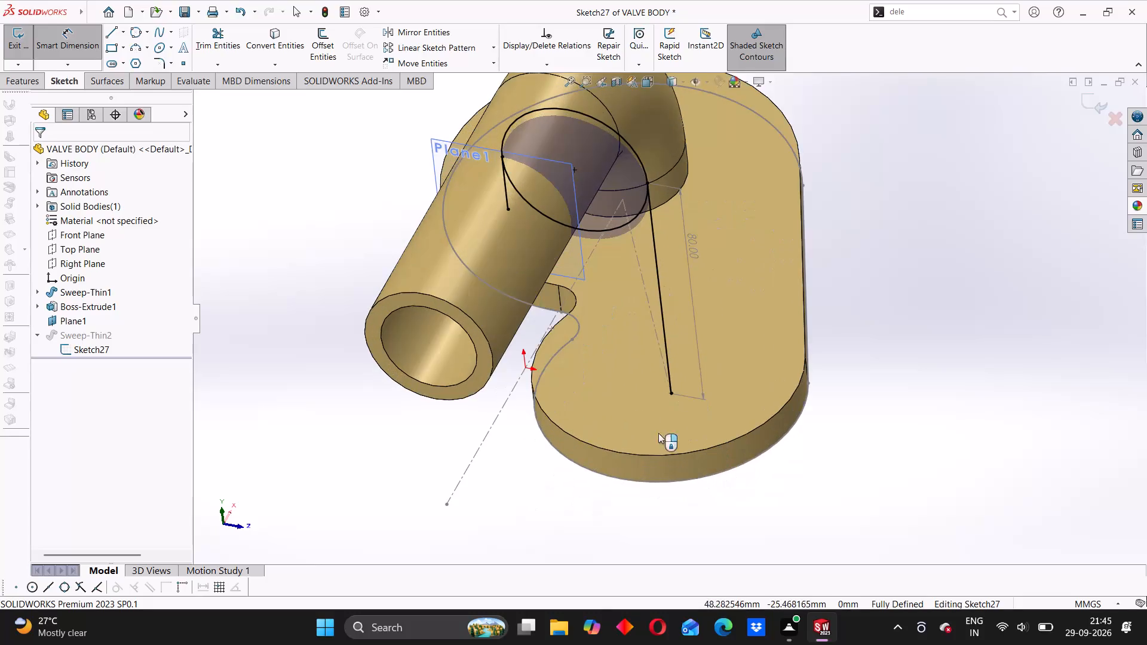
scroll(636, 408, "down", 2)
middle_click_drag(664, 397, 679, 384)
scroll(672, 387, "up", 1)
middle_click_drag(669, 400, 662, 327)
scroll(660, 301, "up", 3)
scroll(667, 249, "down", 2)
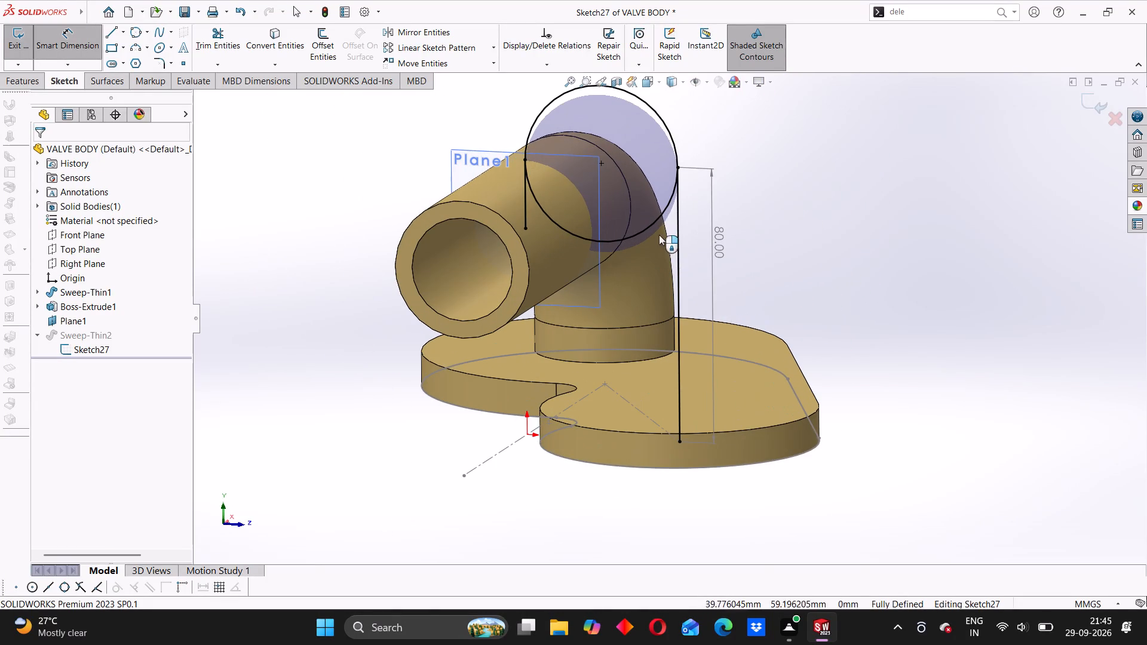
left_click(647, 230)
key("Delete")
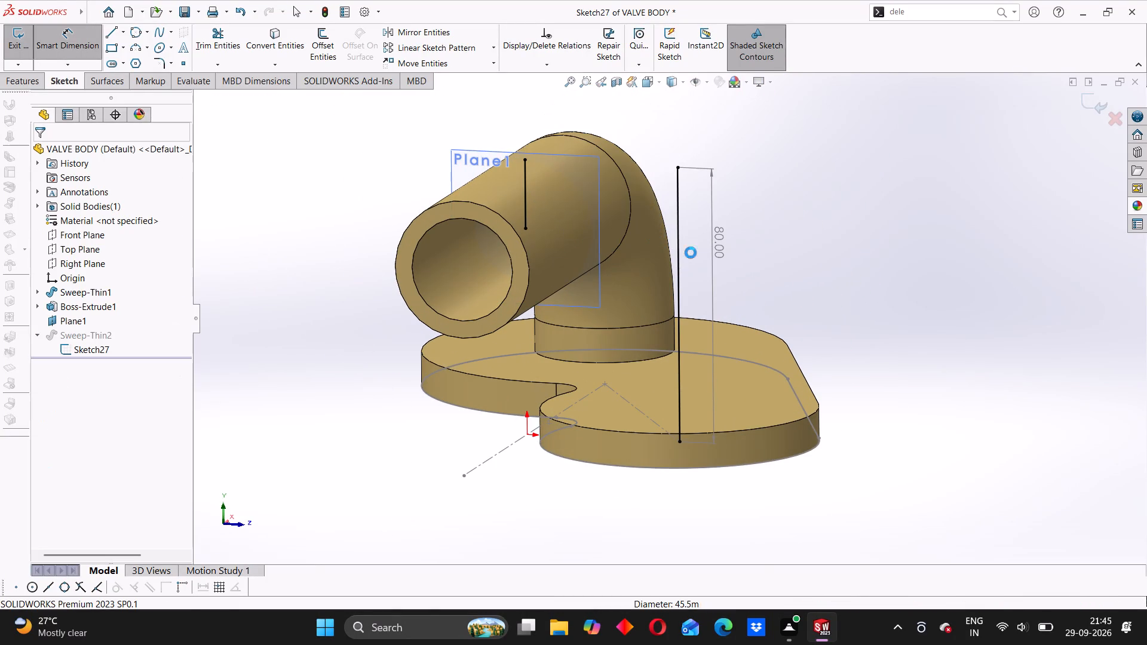
Delete the 80 mm vertical line of the path sketch together with its associated dimension.
left_click(680, 280)
key("Delete")
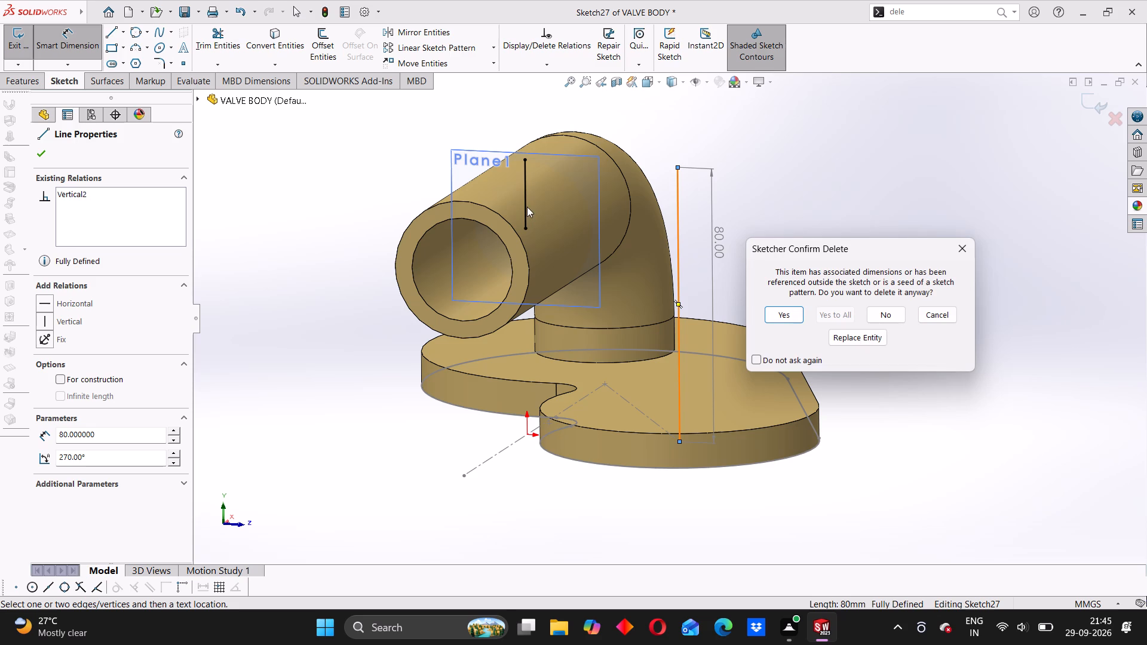
left_click_drag(799, 316, 769, 310)
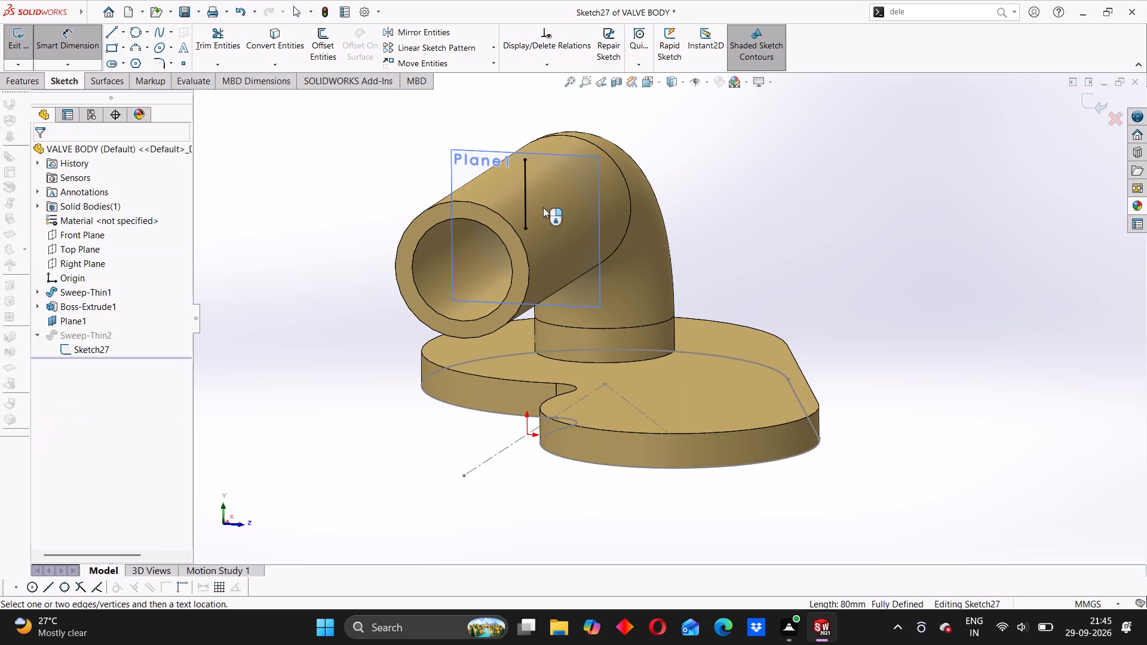
right_click(574, 176)
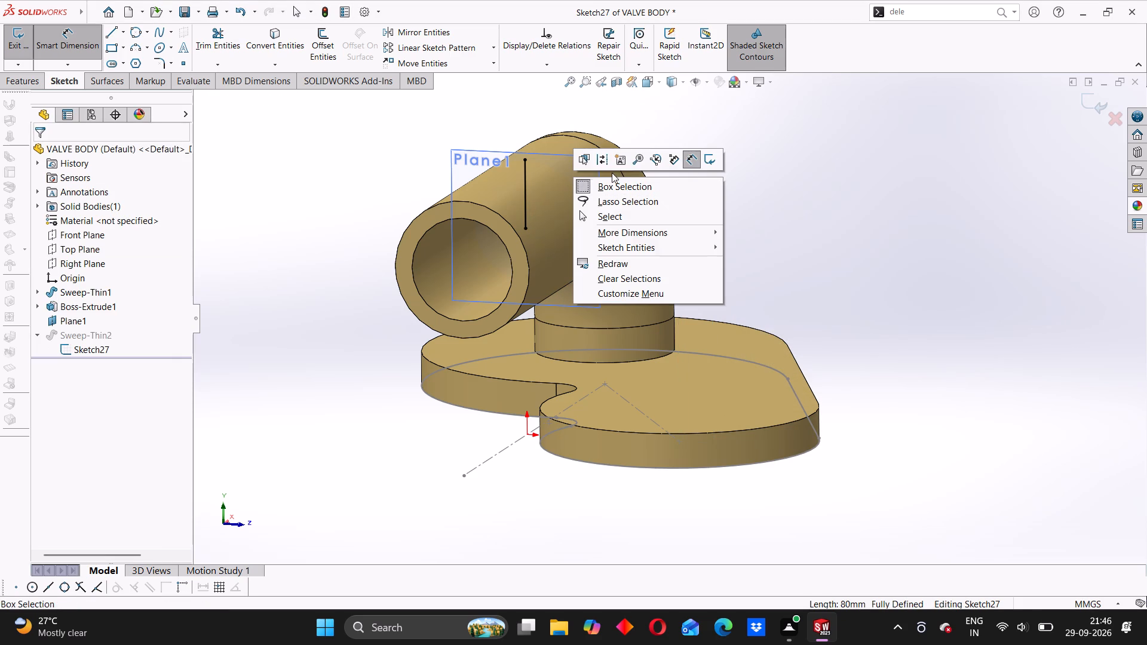
left_click(795, 140)
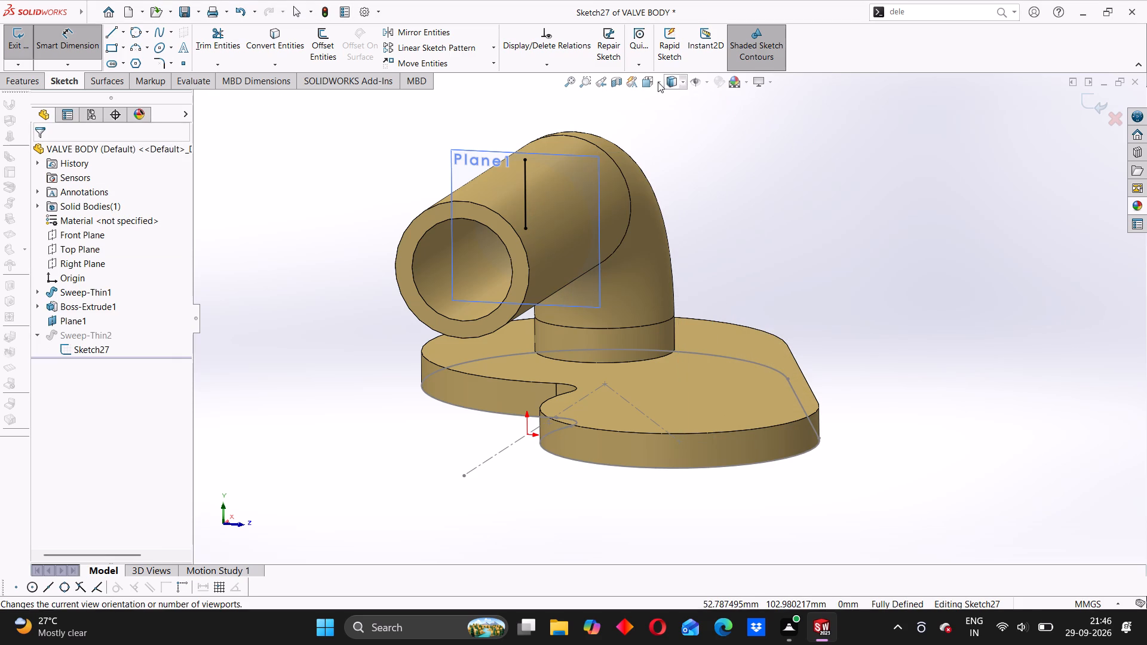
Sketch a 180° three-point arc of about 19.45 mm radius from the upper end of the short vertical line, tangent to it.
left_click(658, 82)
left_click(717, 148)
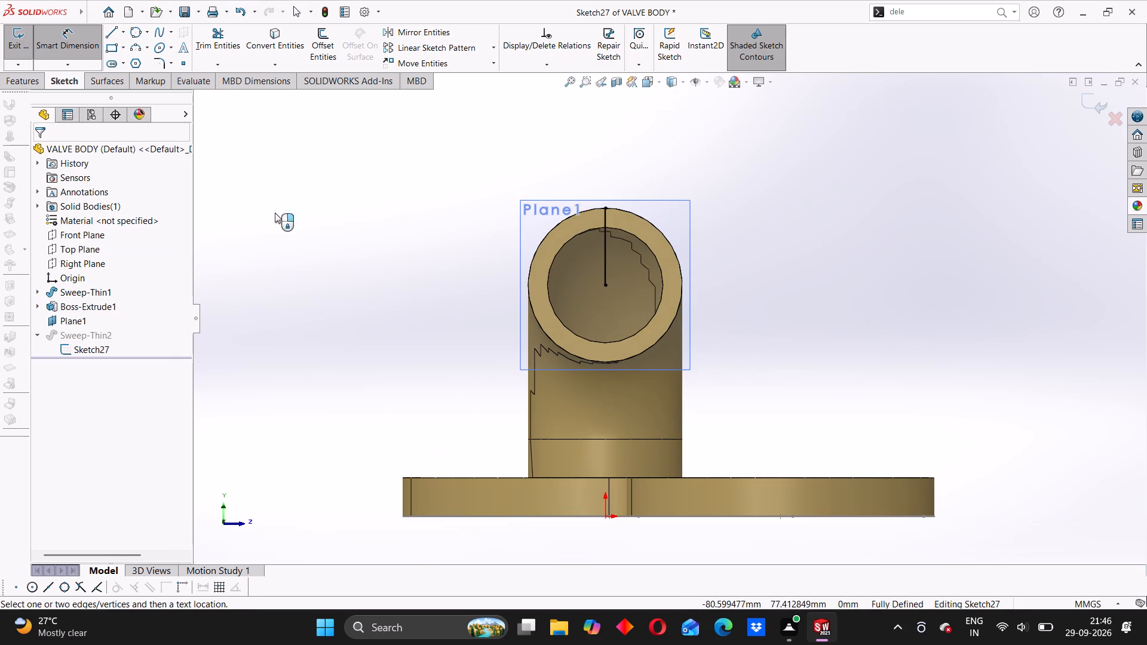
left_click(134, 44)
left_click(604, 208)
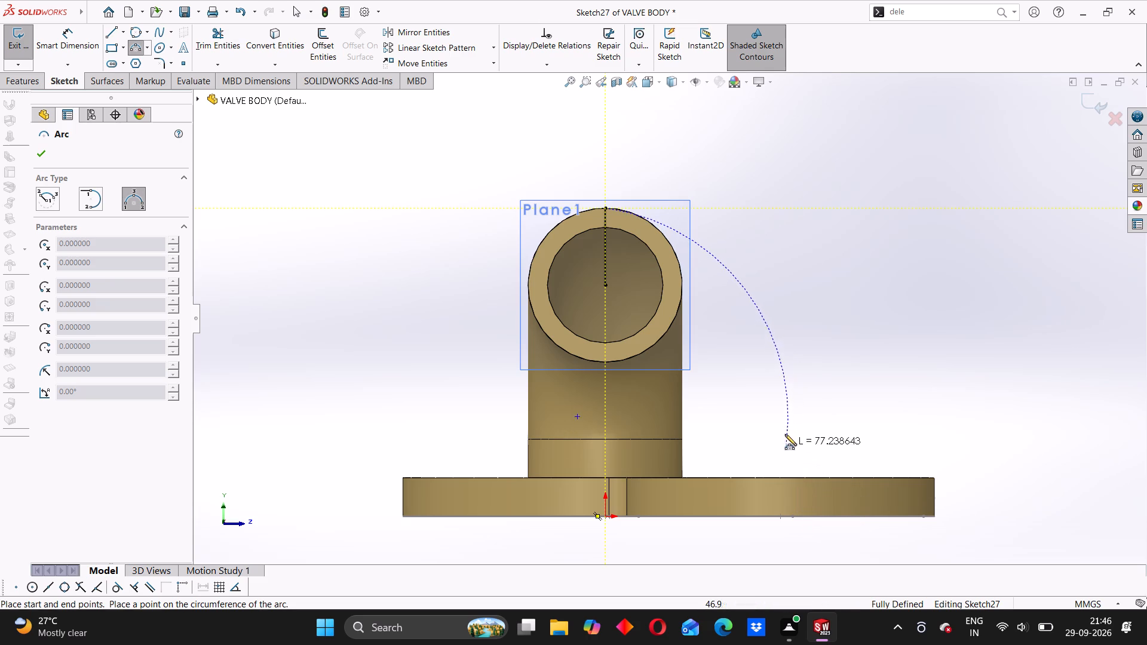
left_click(755, 205)
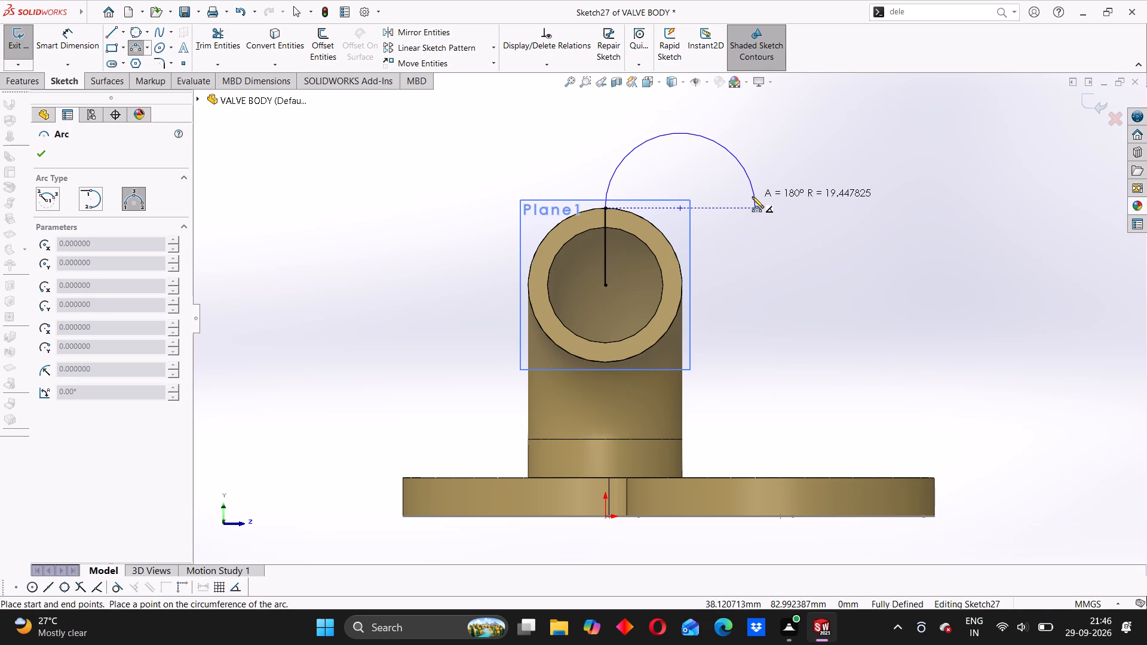
left_click(752, 196)
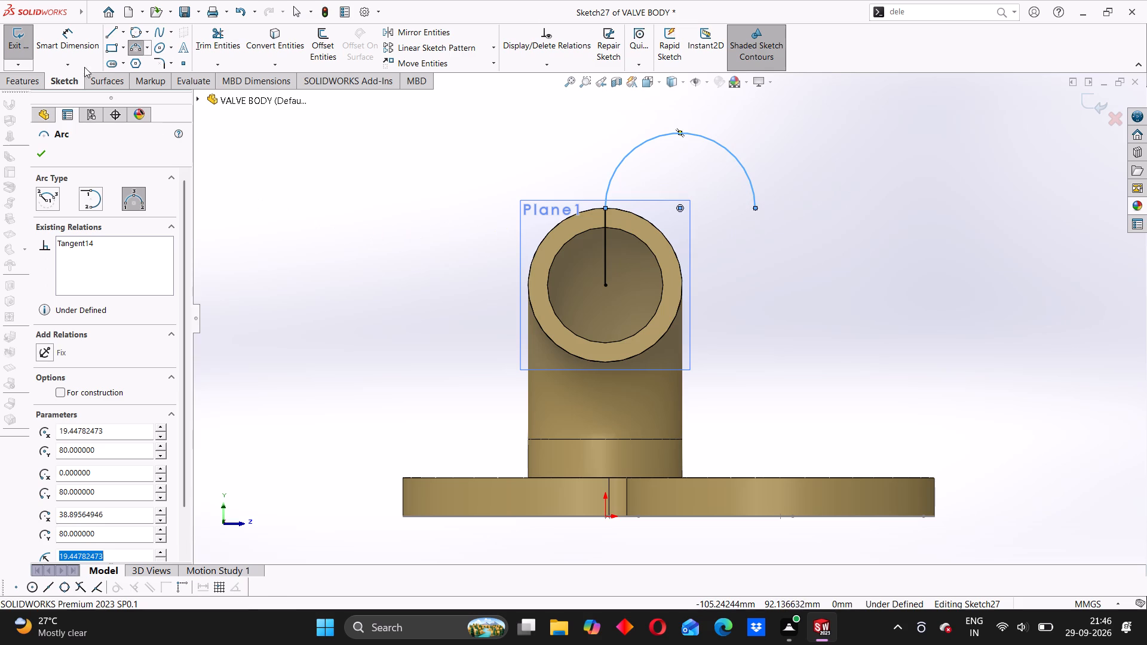
Dimension the arc's radius as 22.55 mm.
left_click(80, 49)
left_click(677, 133)
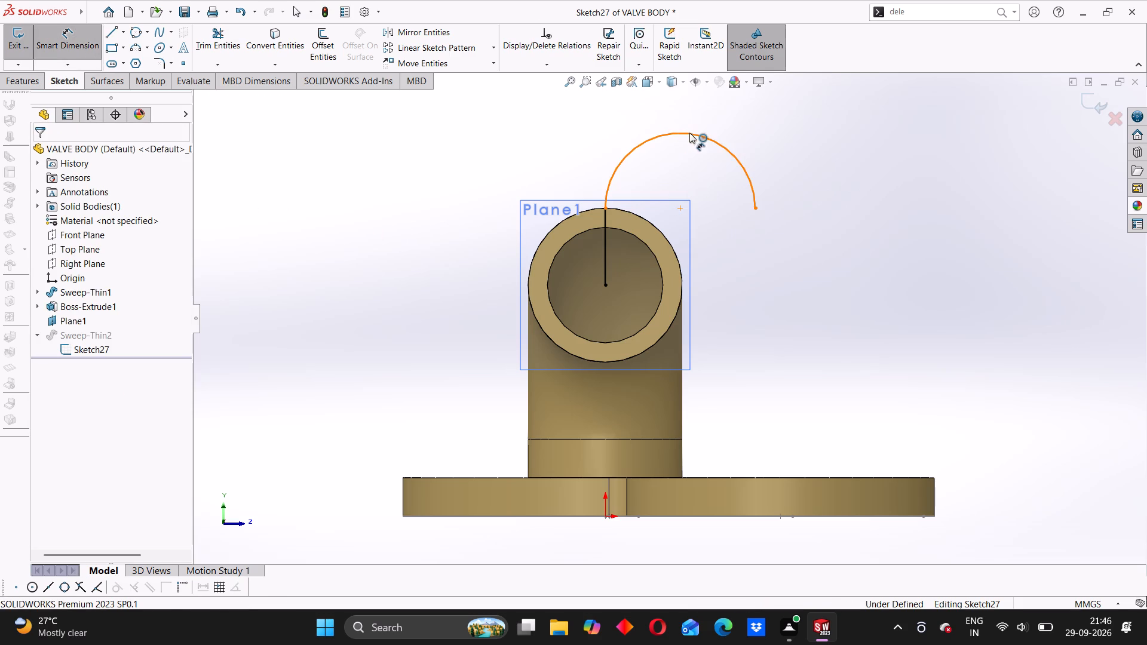
left_click(769, 143)
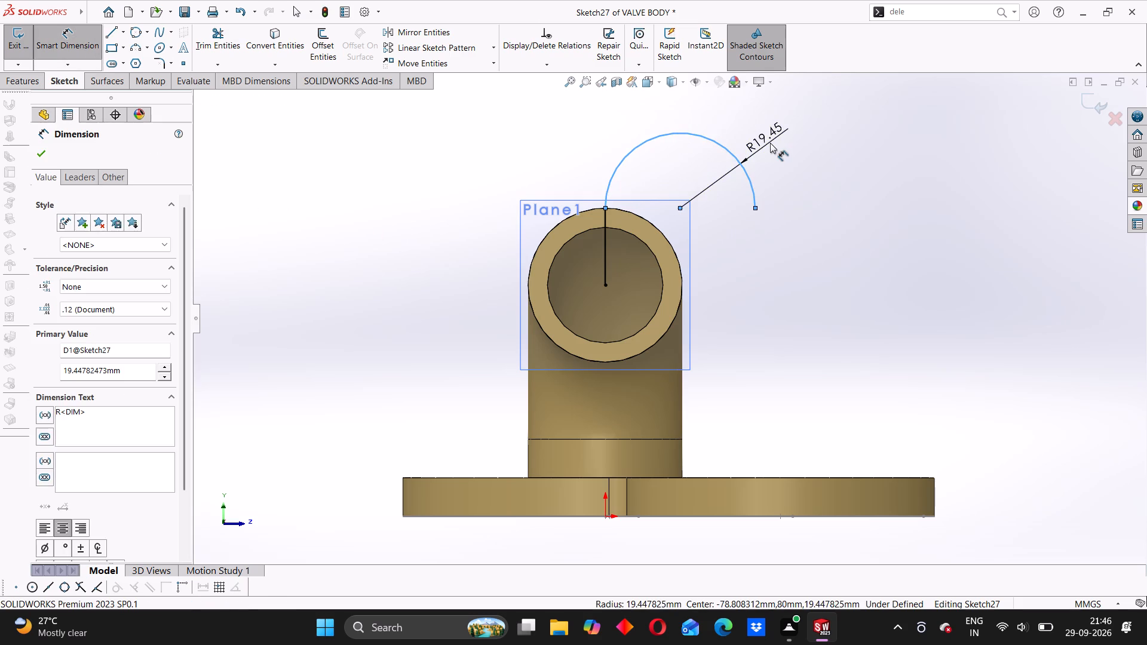
key("2")
type("2.55")
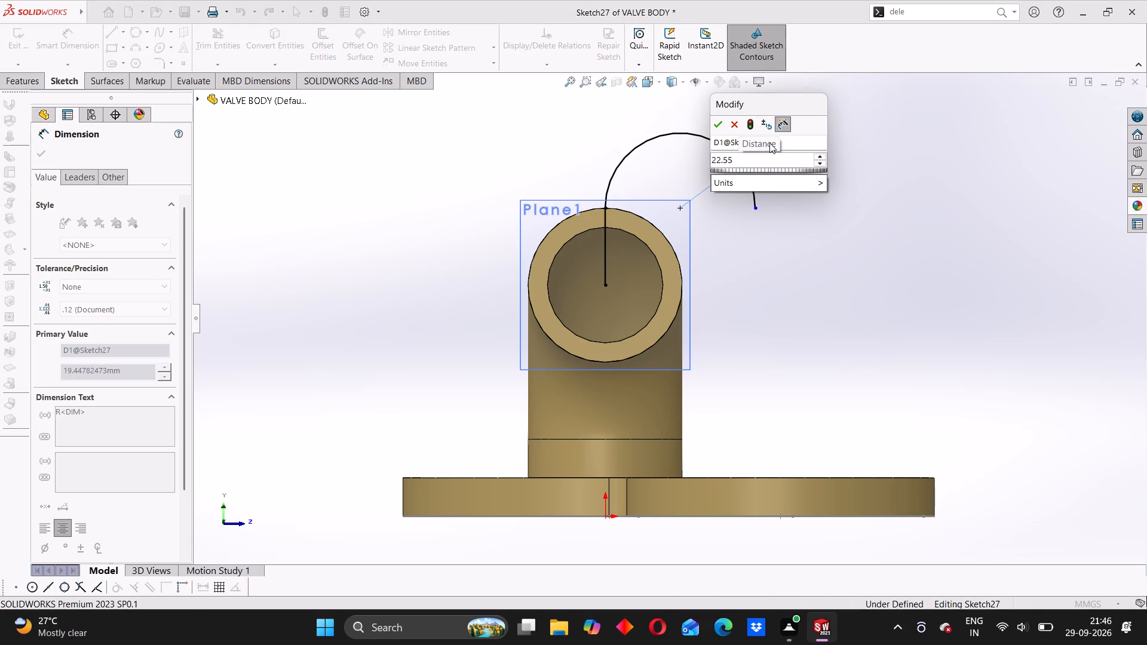
key("Return")
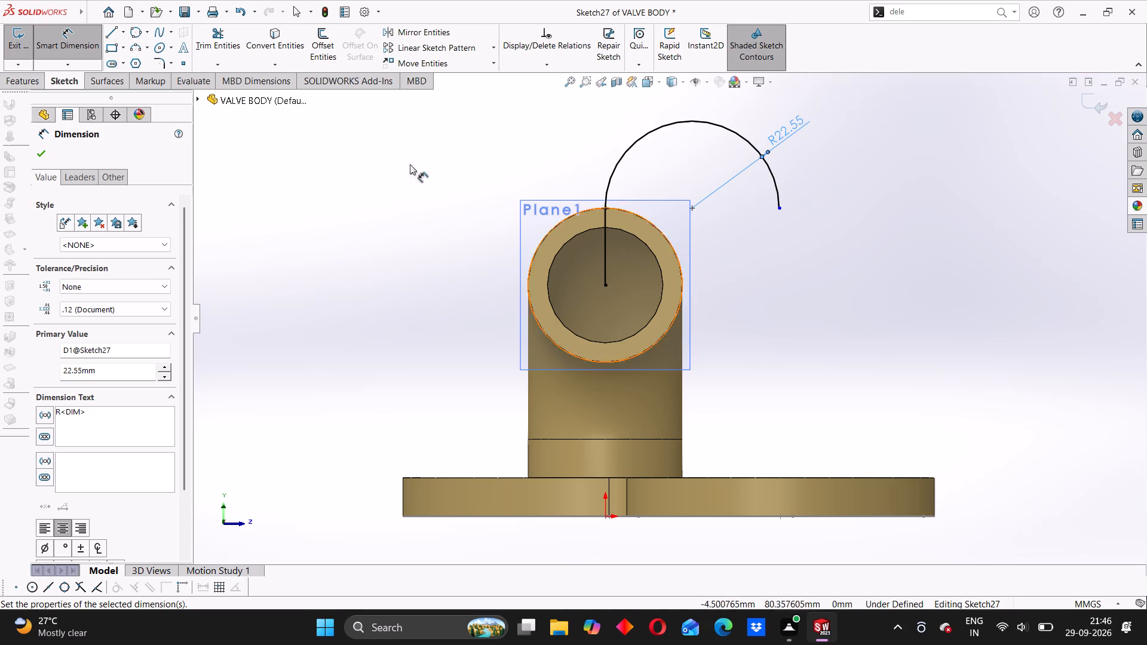
Draw a nearly vertical line about 80 mm long from the arc's free end down to the construction line's endpoint at the base.
left_click(112, 34)
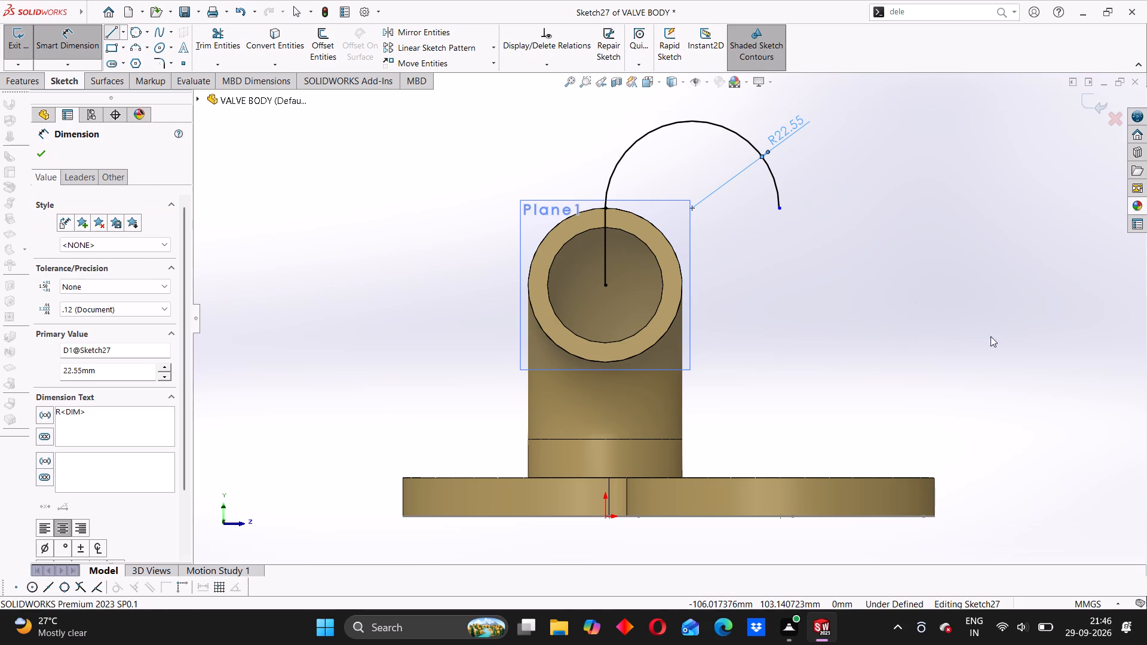
middle_click_drag(762, 351, 744, 385)
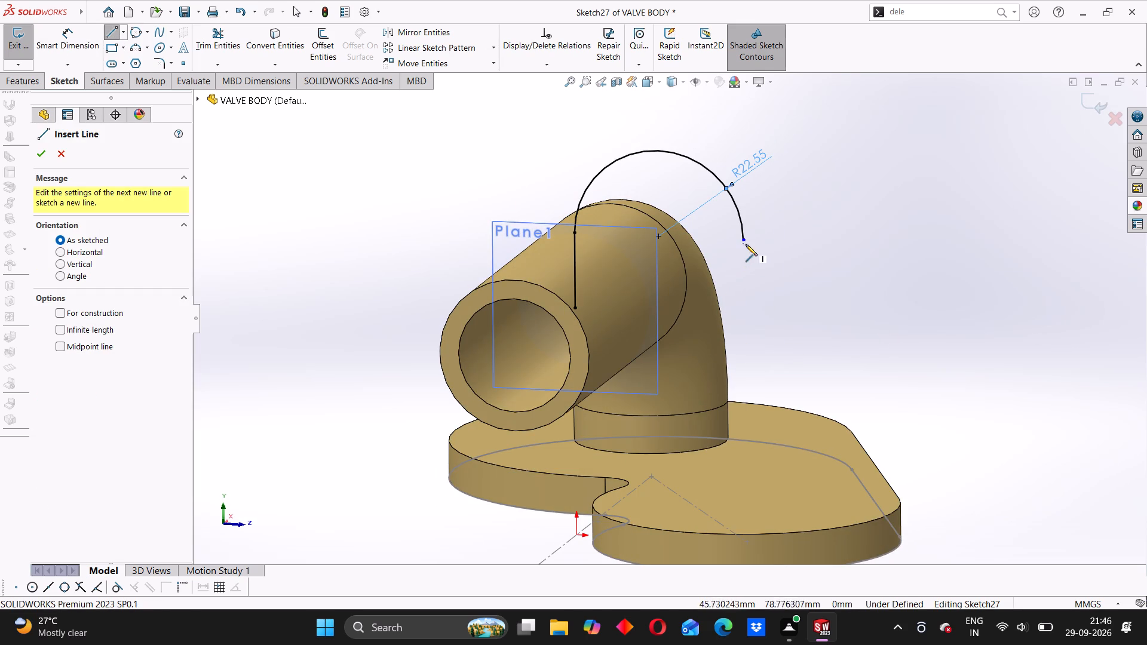
left_click(745, 240)
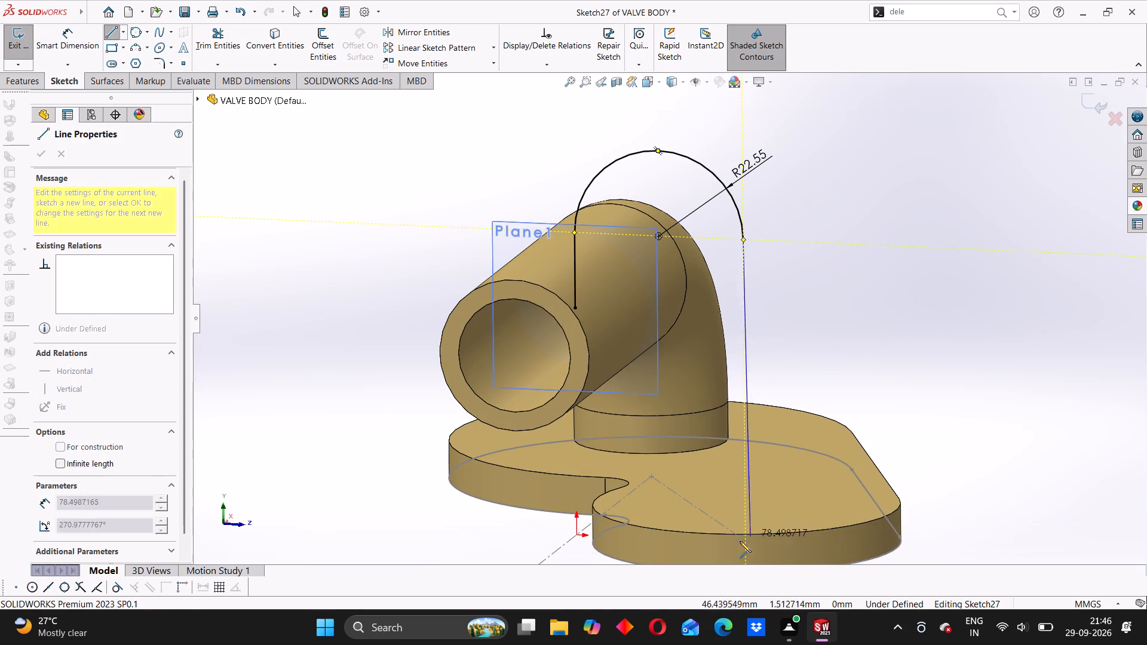
middle_click_drag(738, 542, 742, 573)
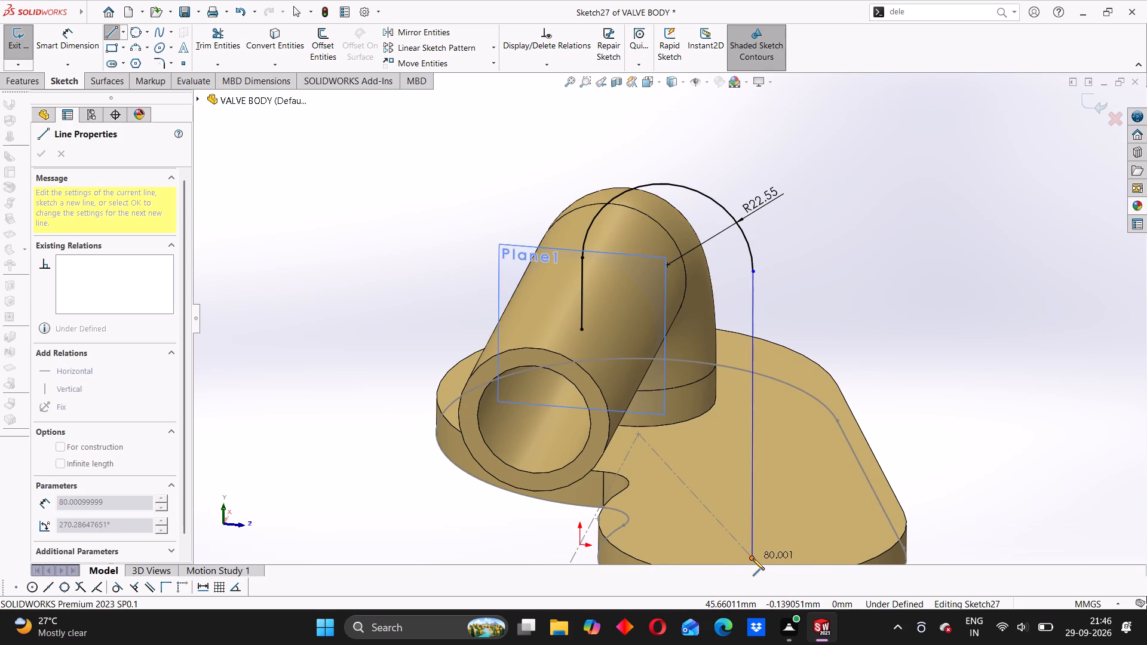
left_click(753, 558)
right_click(845, 231)
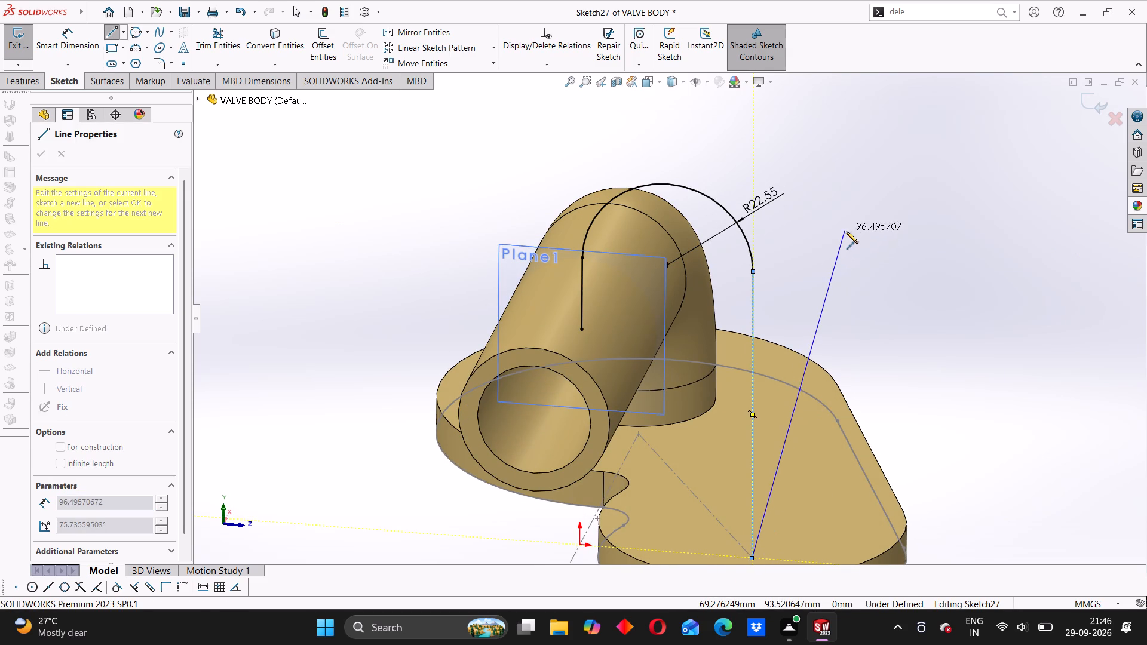
left_click(858, 236)
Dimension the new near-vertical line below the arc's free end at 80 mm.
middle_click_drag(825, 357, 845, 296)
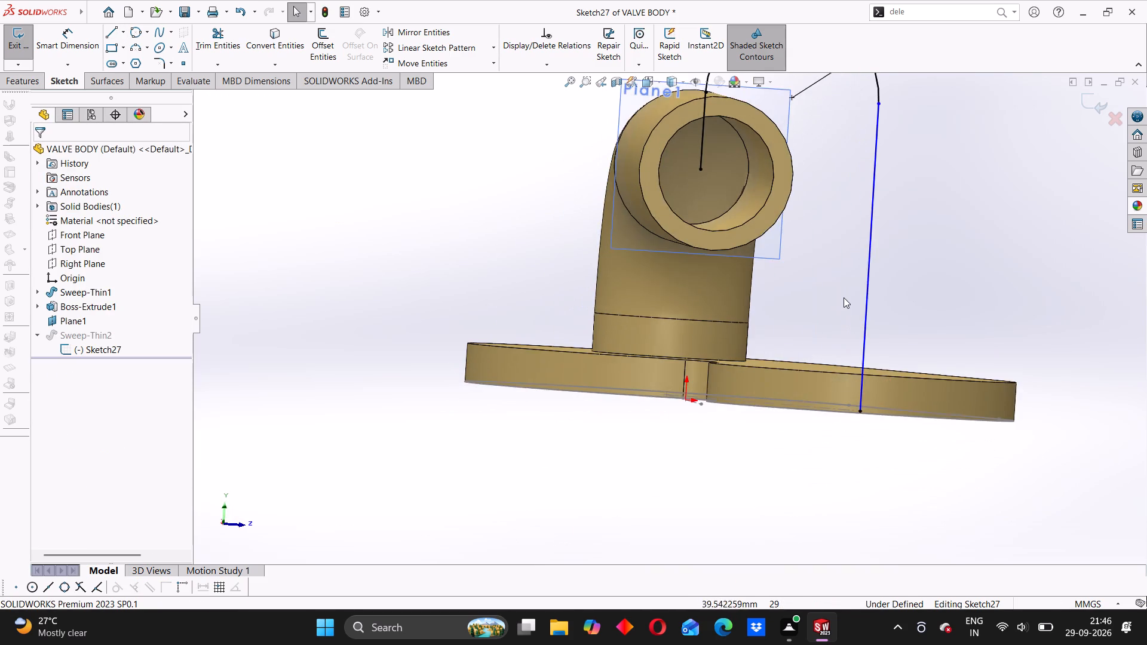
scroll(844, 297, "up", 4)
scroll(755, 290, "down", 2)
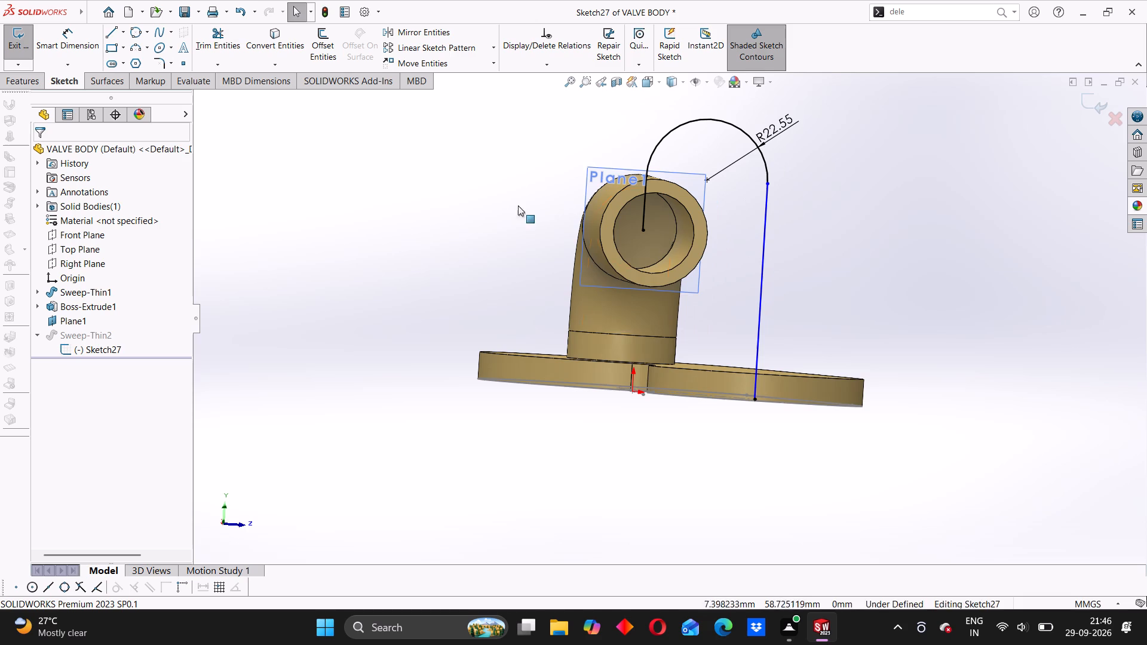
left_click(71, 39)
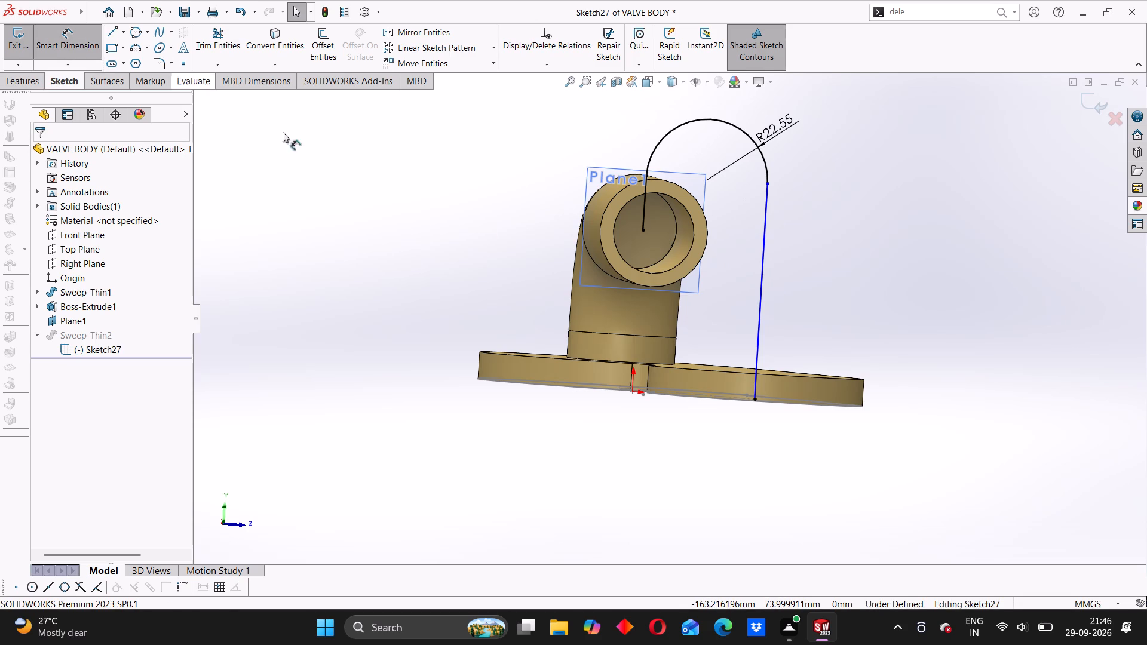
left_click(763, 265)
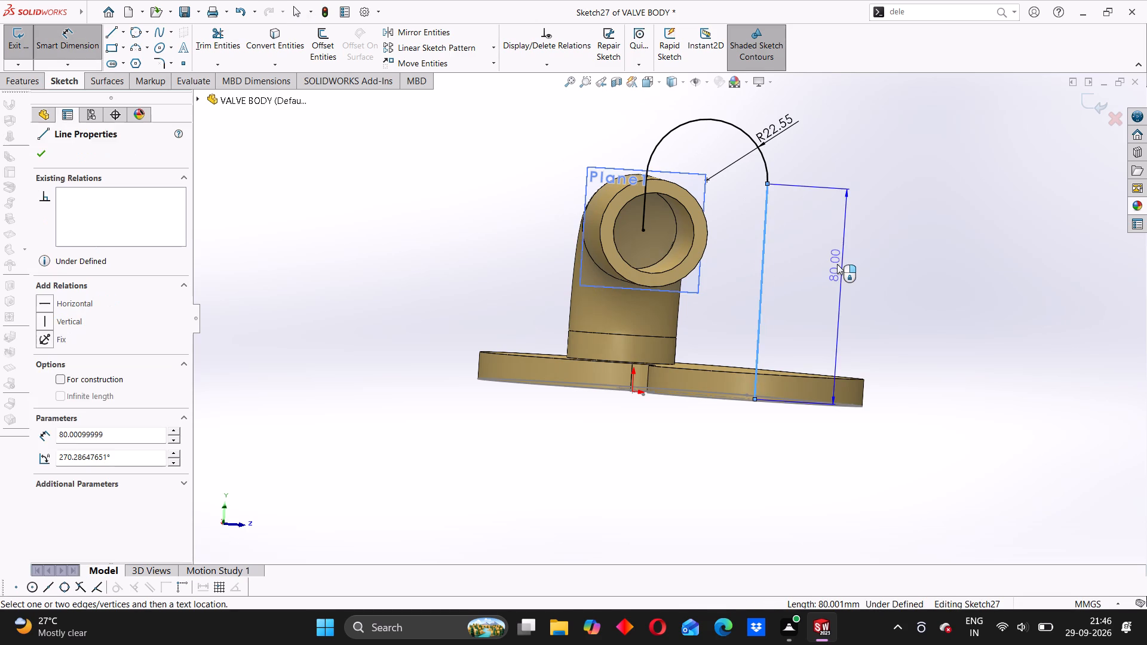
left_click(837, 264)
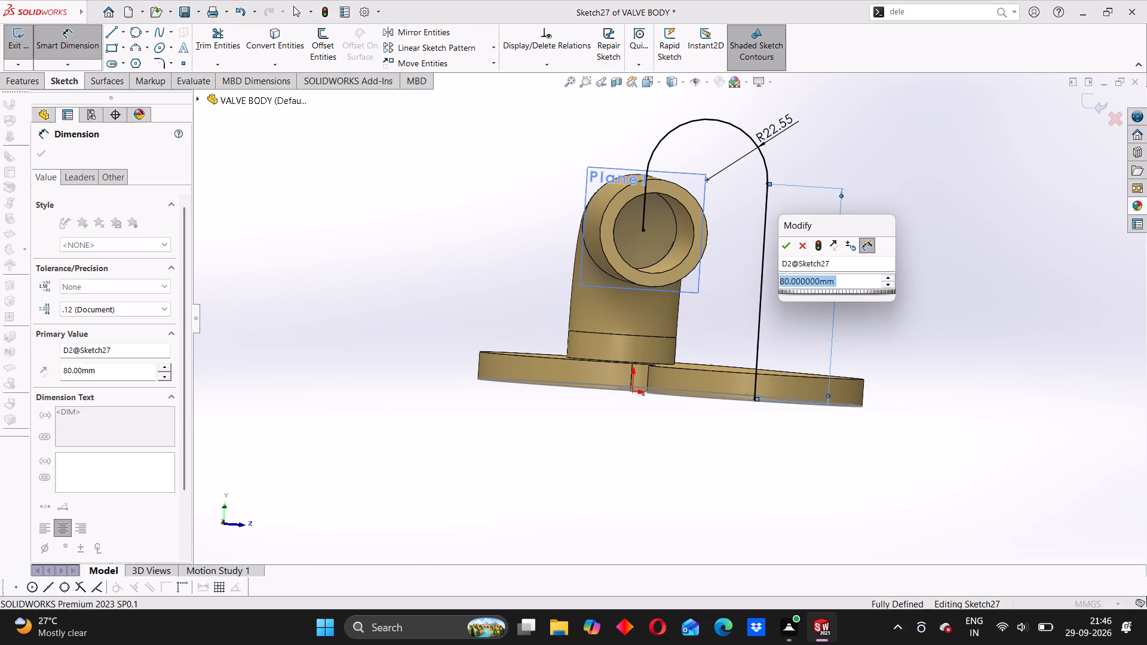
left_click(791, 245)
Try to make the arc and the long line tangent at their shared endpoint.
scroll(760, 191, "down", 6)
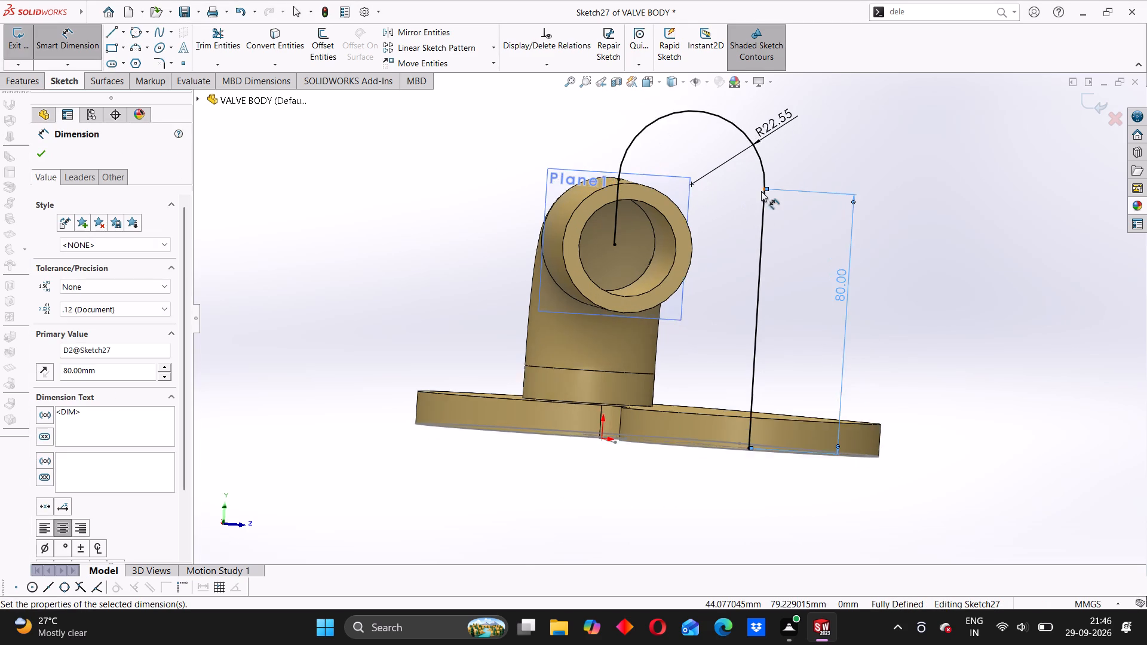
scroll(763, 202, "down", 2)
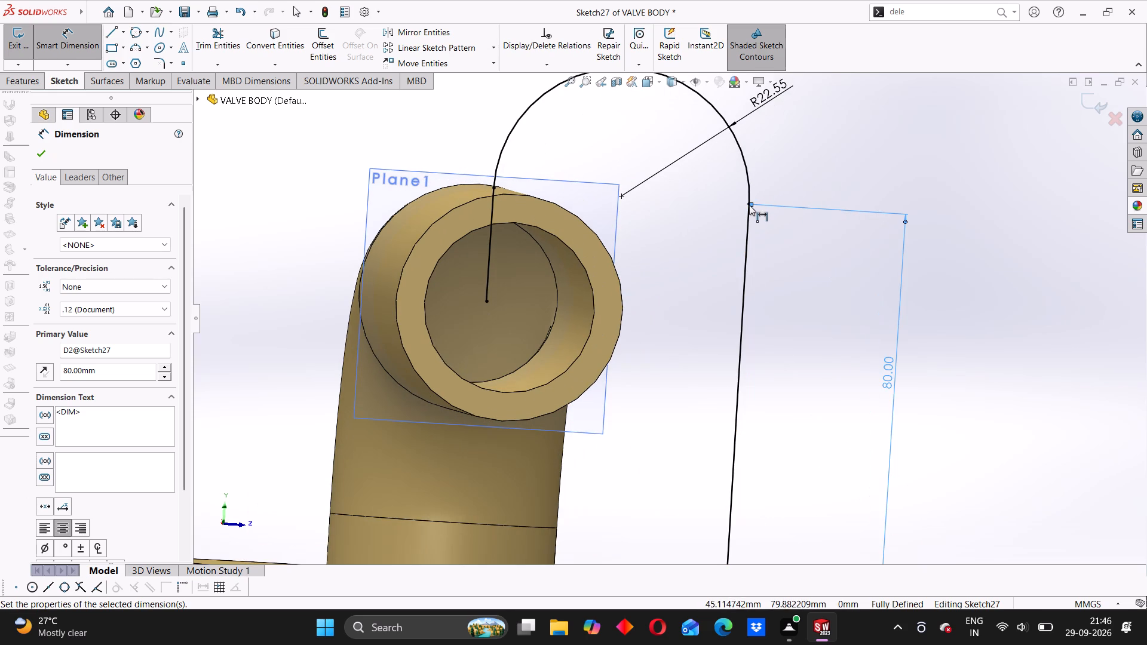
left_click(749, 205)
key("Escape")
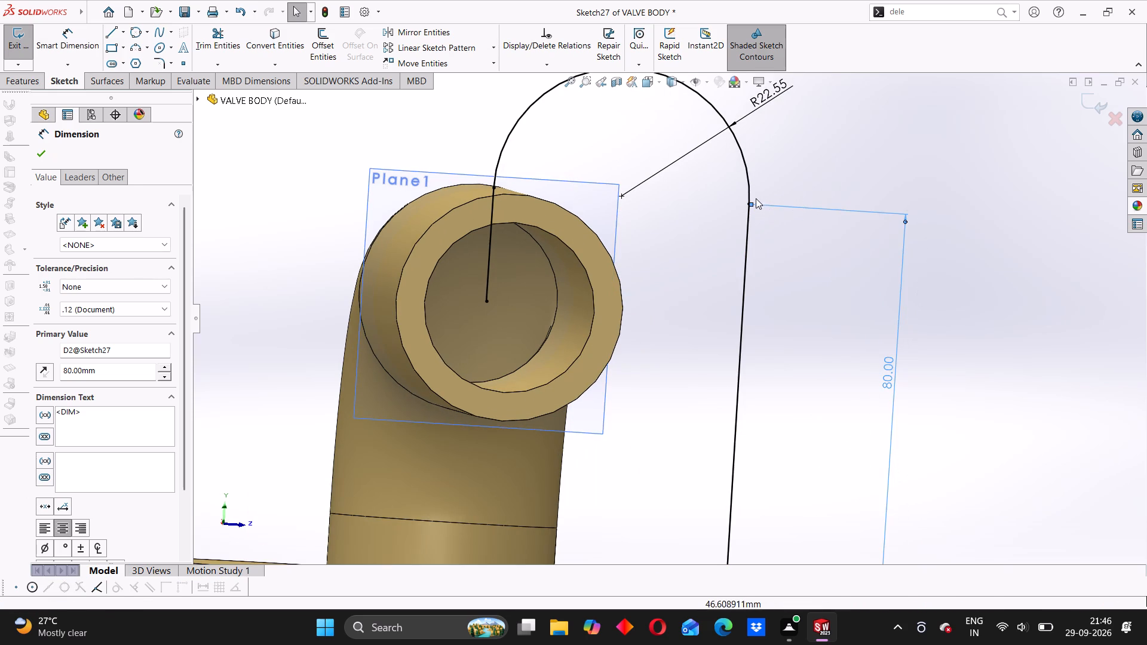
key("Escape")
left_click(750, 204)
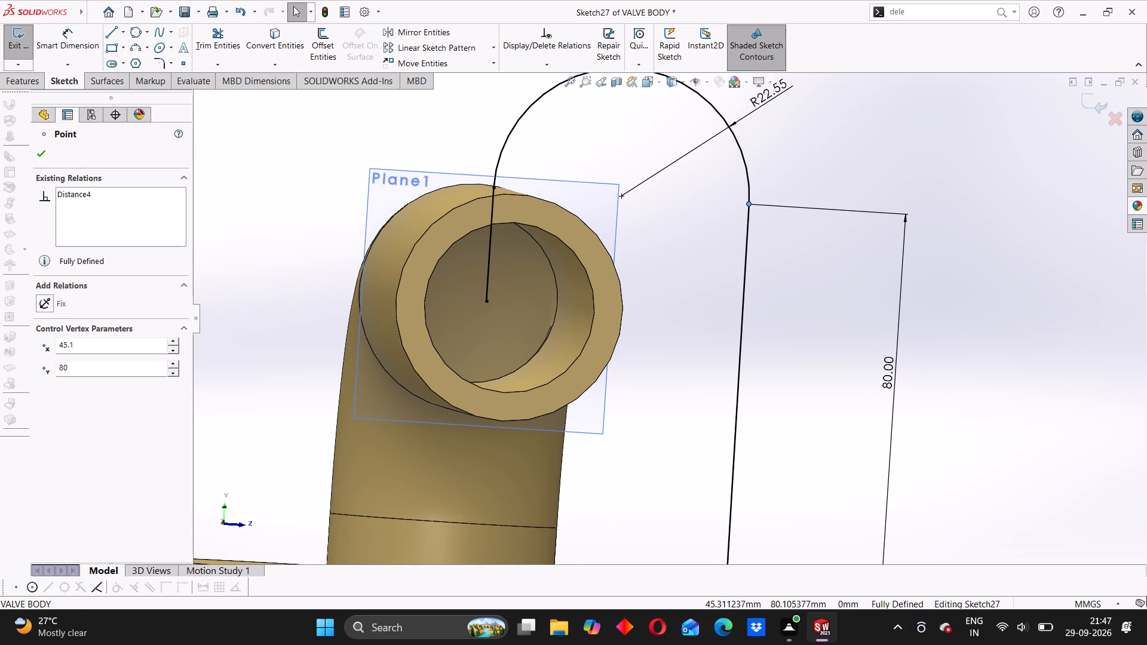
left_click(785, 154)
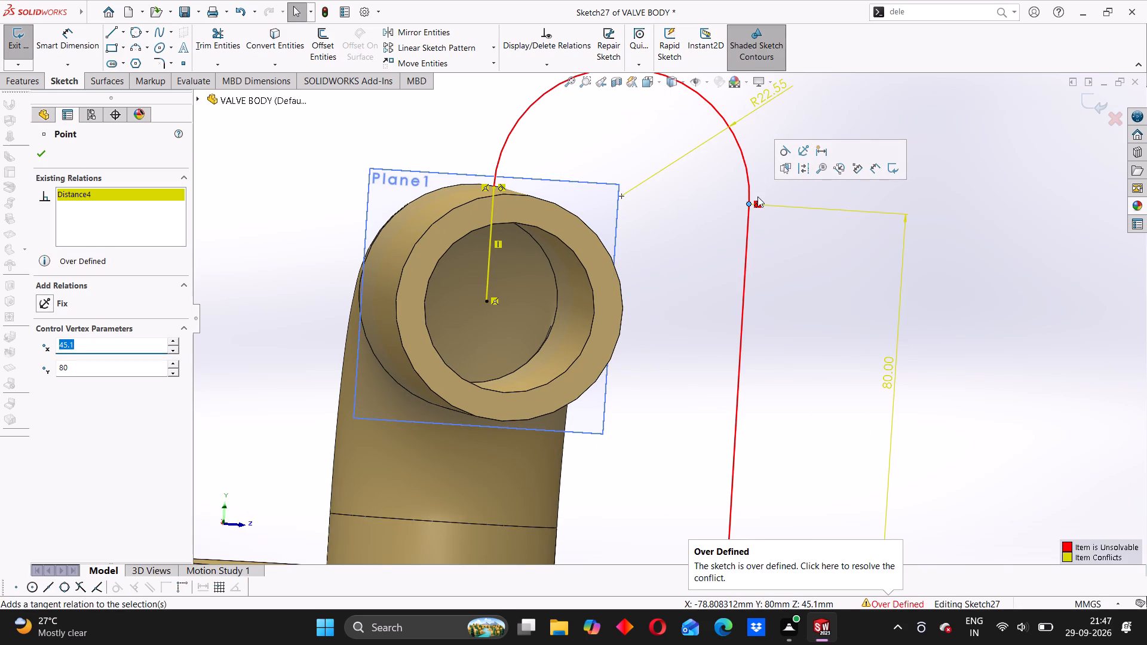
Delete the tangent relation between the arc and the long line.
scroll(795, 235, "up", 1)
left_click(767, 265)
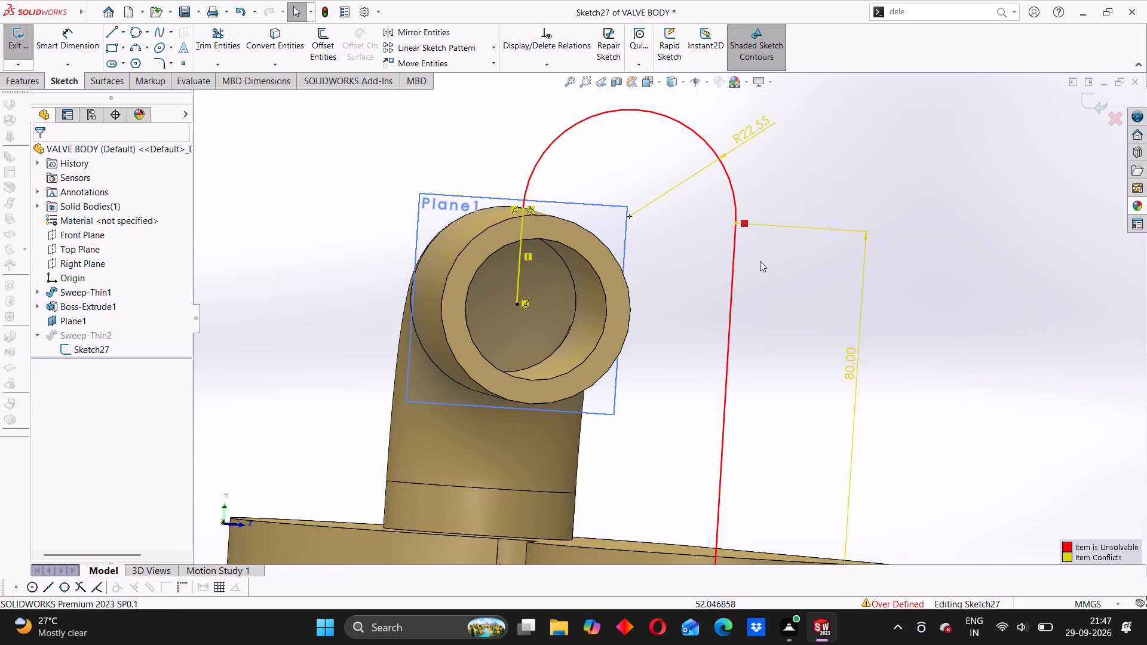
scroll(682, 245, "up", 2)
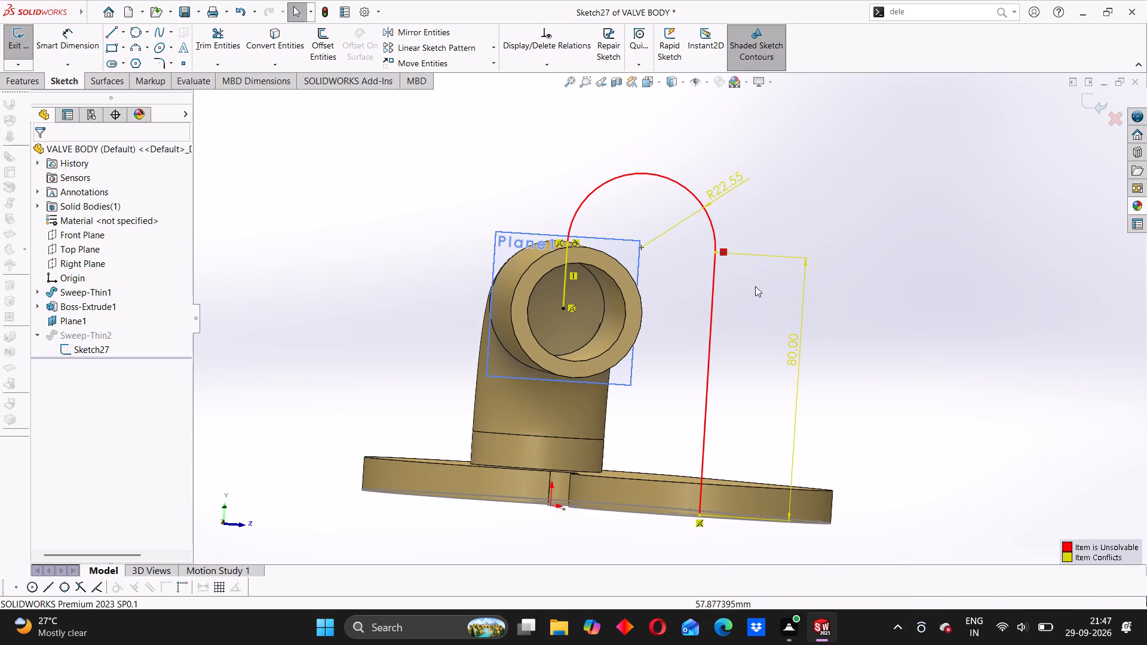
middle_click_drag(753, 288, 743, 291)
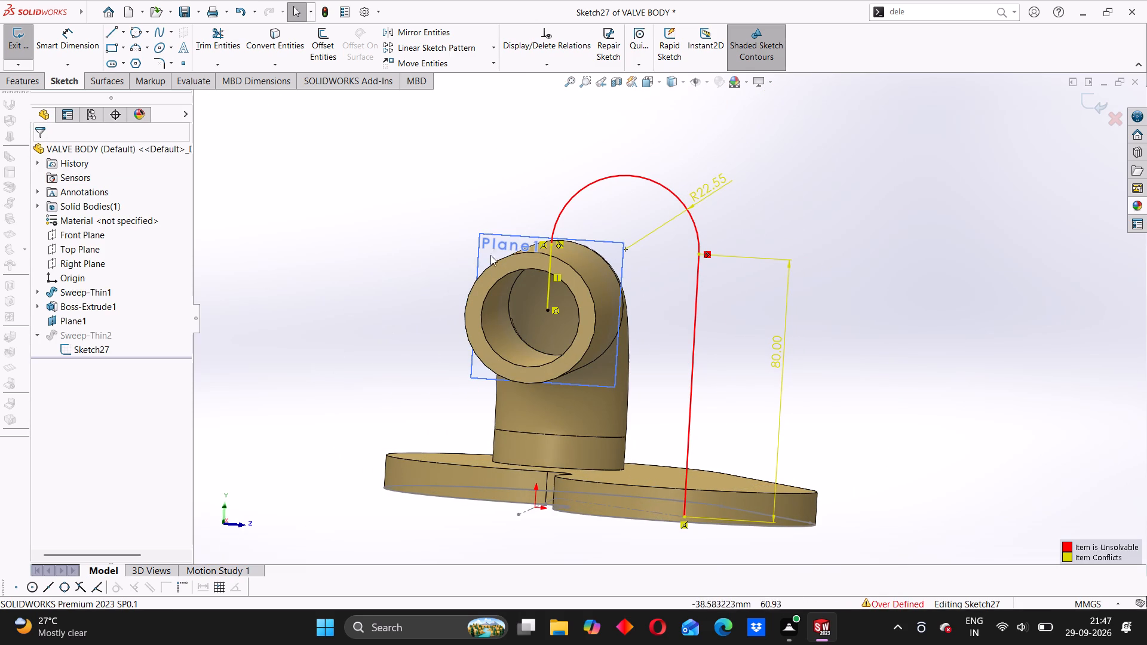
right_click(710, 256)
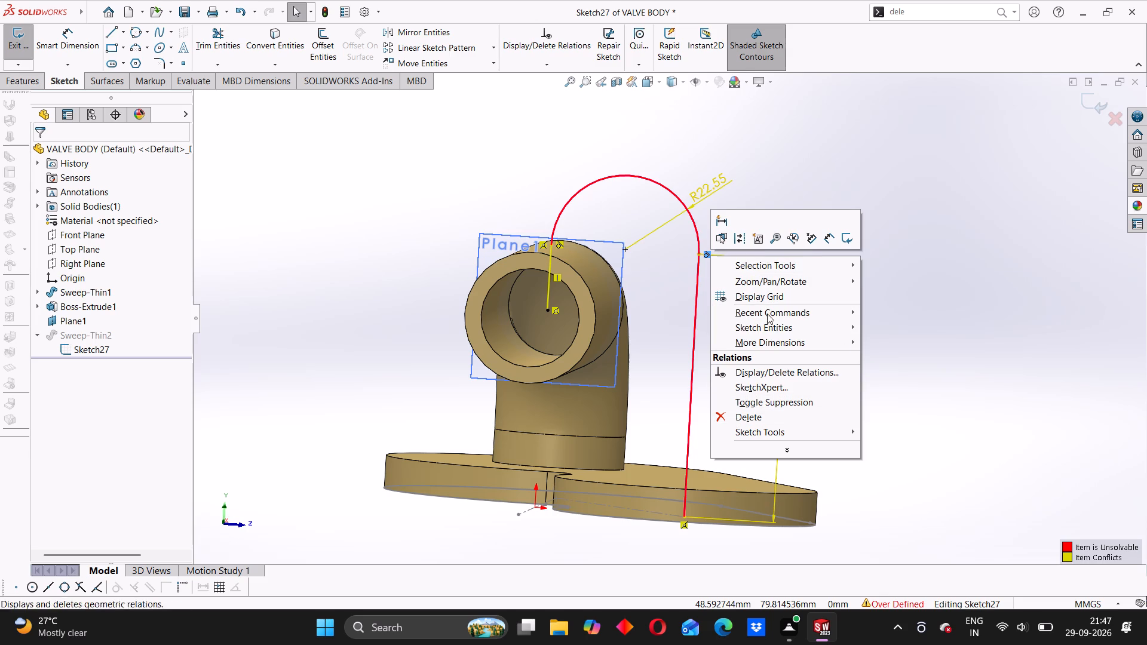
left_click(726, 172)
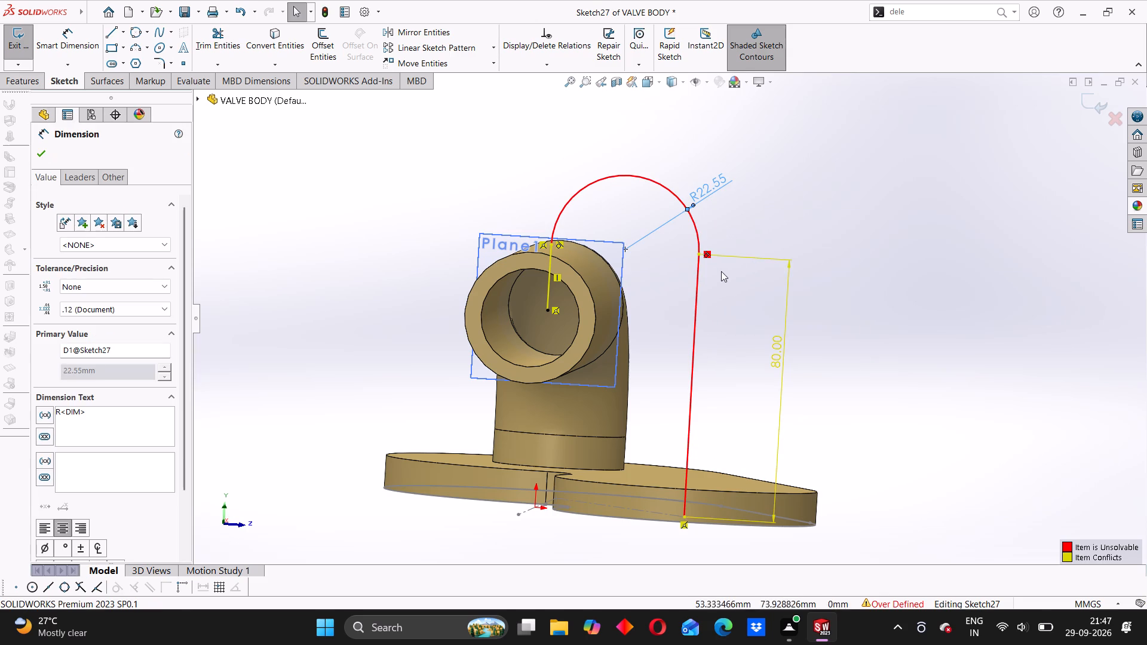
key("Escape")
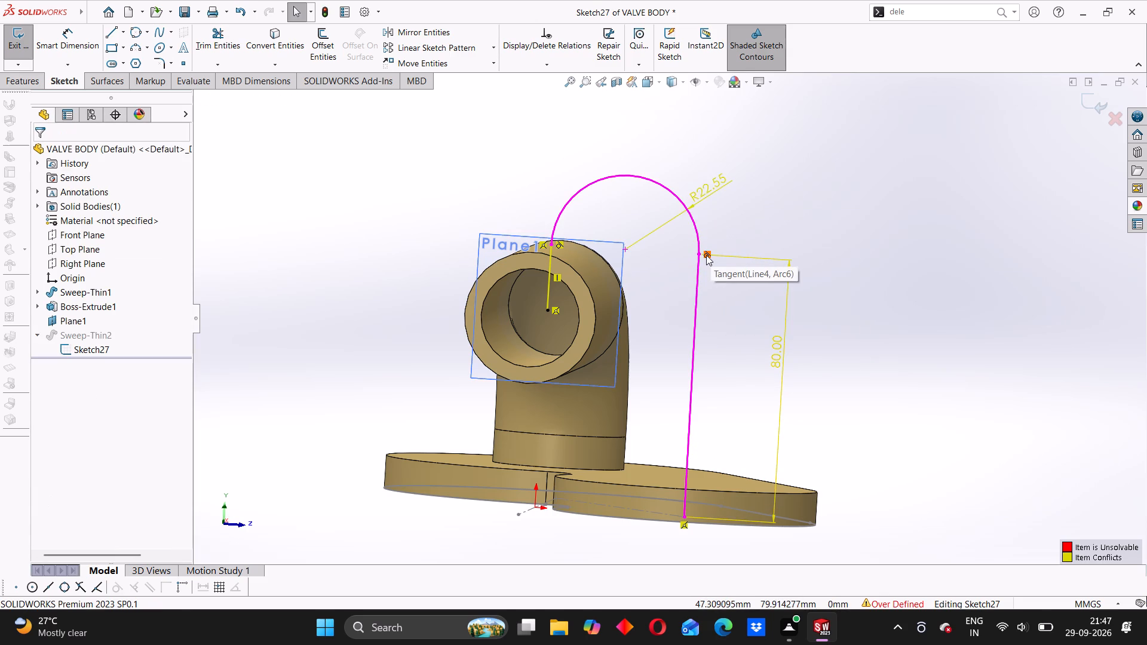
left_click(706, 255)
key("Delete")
Apply a tangent relation at the point where the short vertical line meets the arc.
scroll(722, 289, "up", 2)
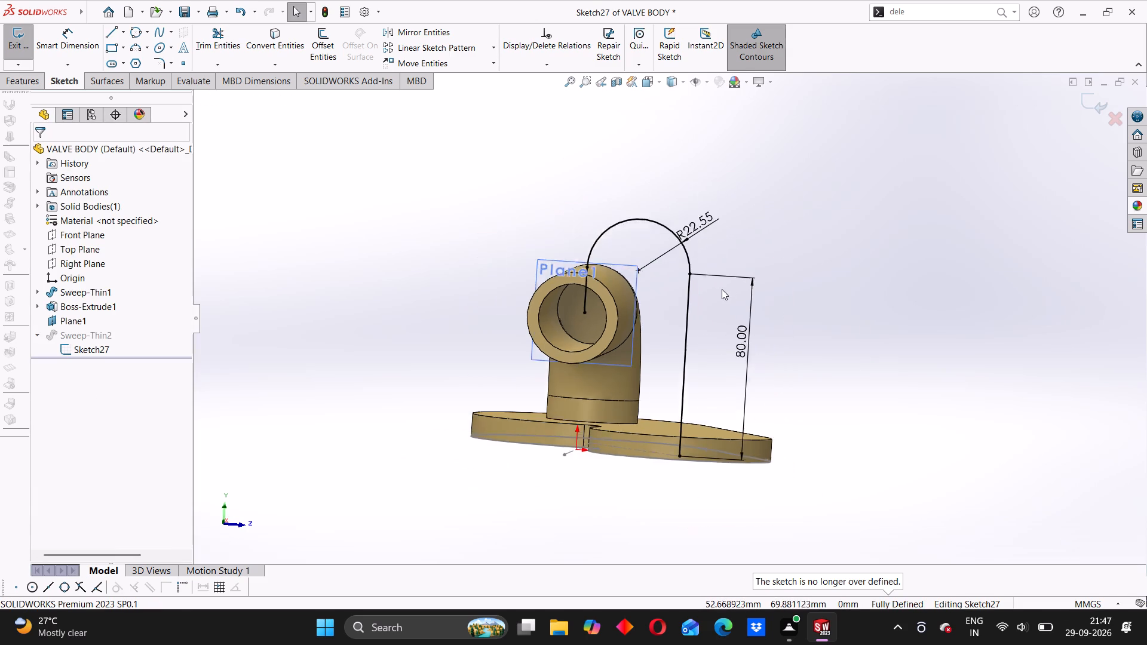
scroll(722, 289, "up", 1)
middle_click_drag(683, 323, 696, 329)
scroll(695, 325, "up", 2)
scroll(656, 285, "down", 4)
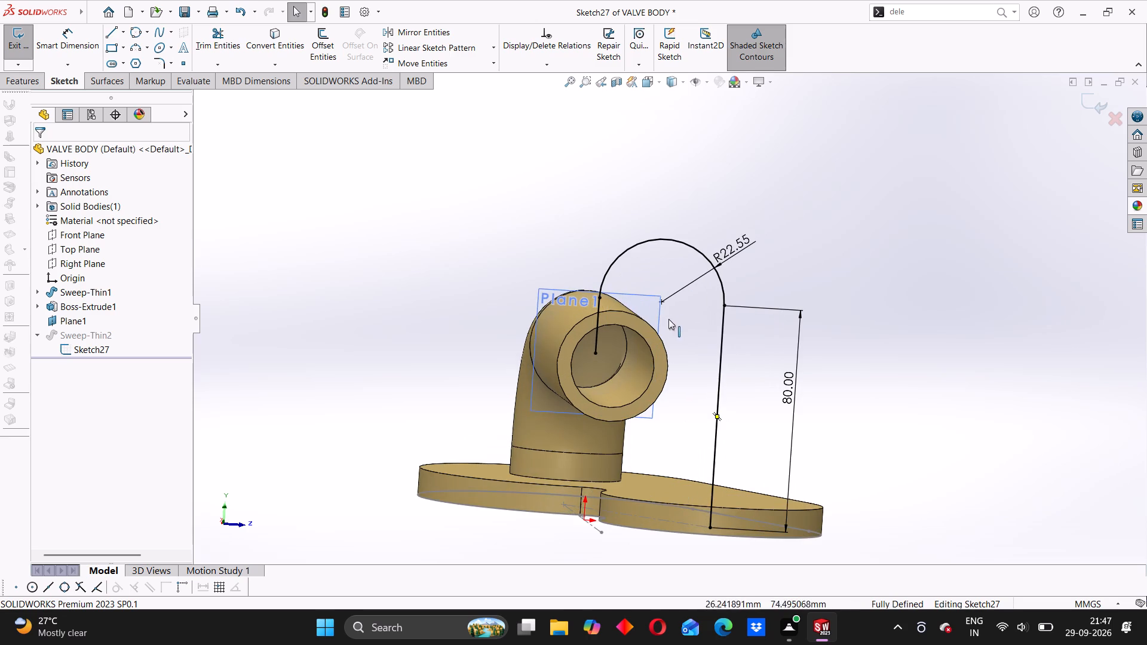
middle_click_drag(678, 330, 643, 354)
scroll(641, 355, "up", 2)
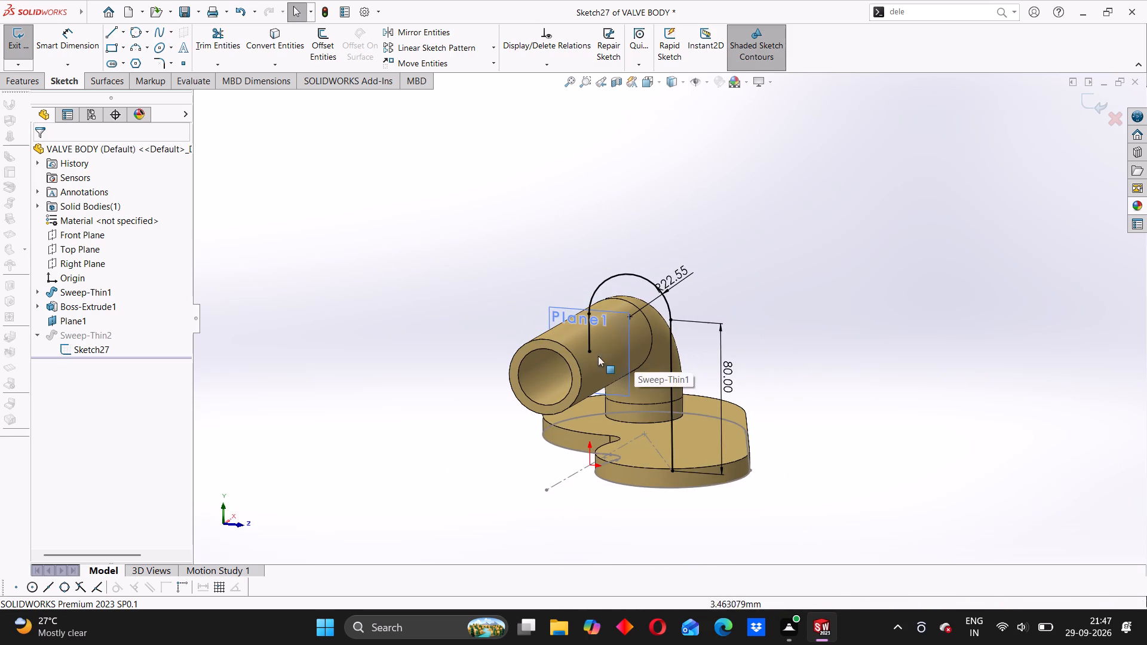
middle_click_drag(609, 356, 619, 357)
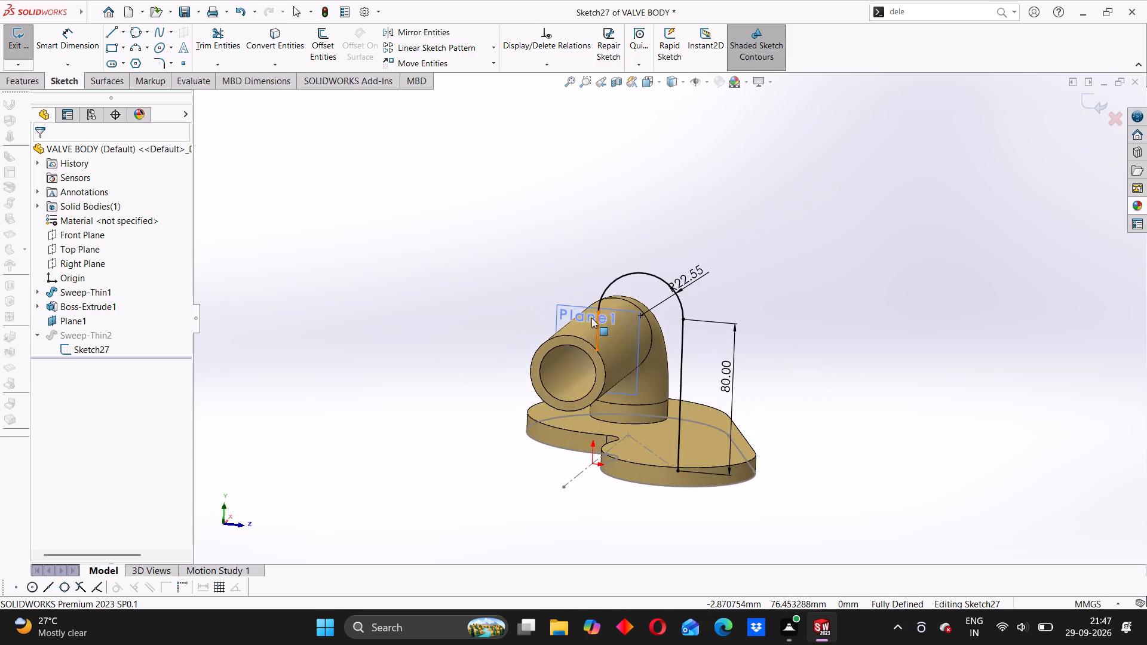
scroll(589, 318, "down", 6)
left_click(642, 313)
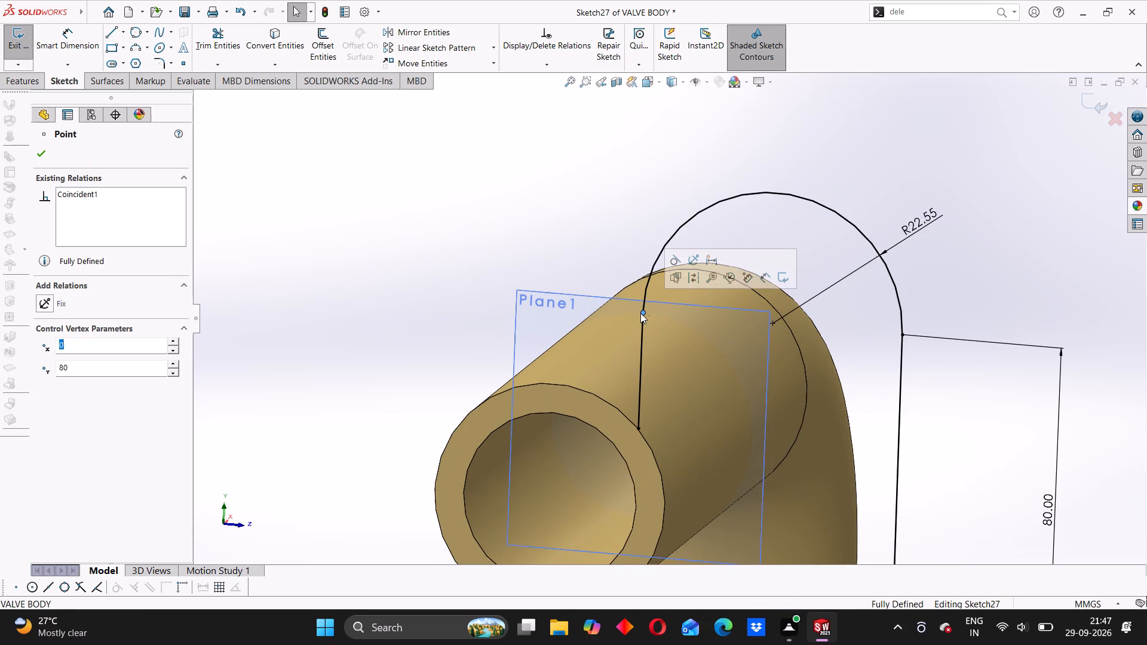
left_click(676, 260)
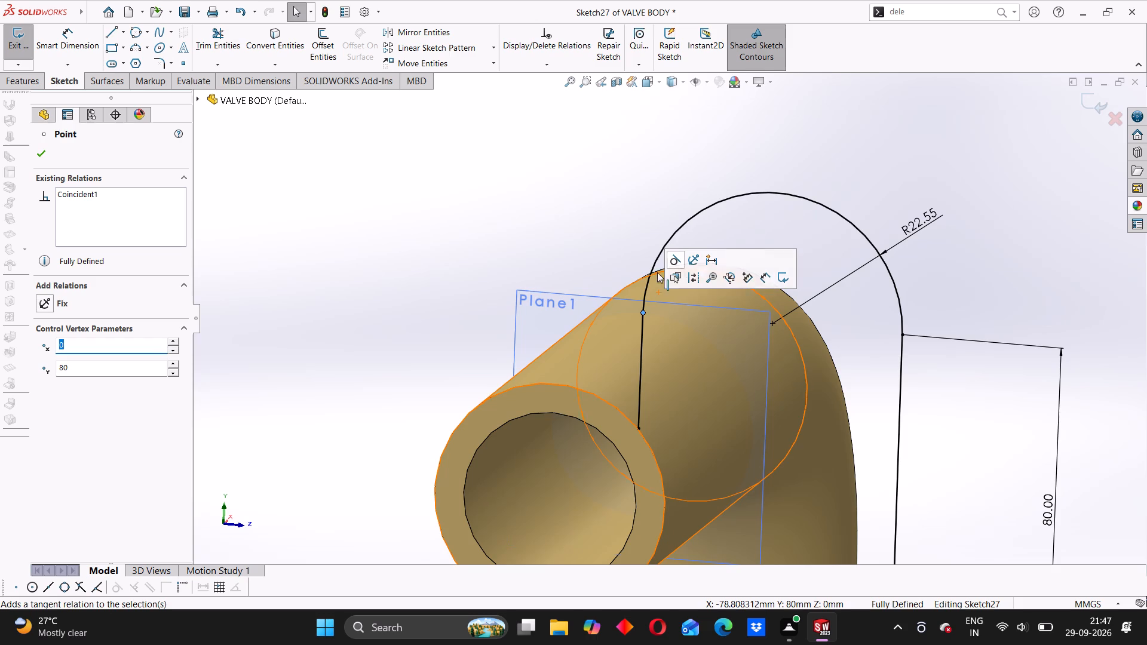
Make the arc and long line tangent at their shared endpoint and delete the conflicting 80 mm distance relation.
left_click(901, 335)
left_click(933, 286)
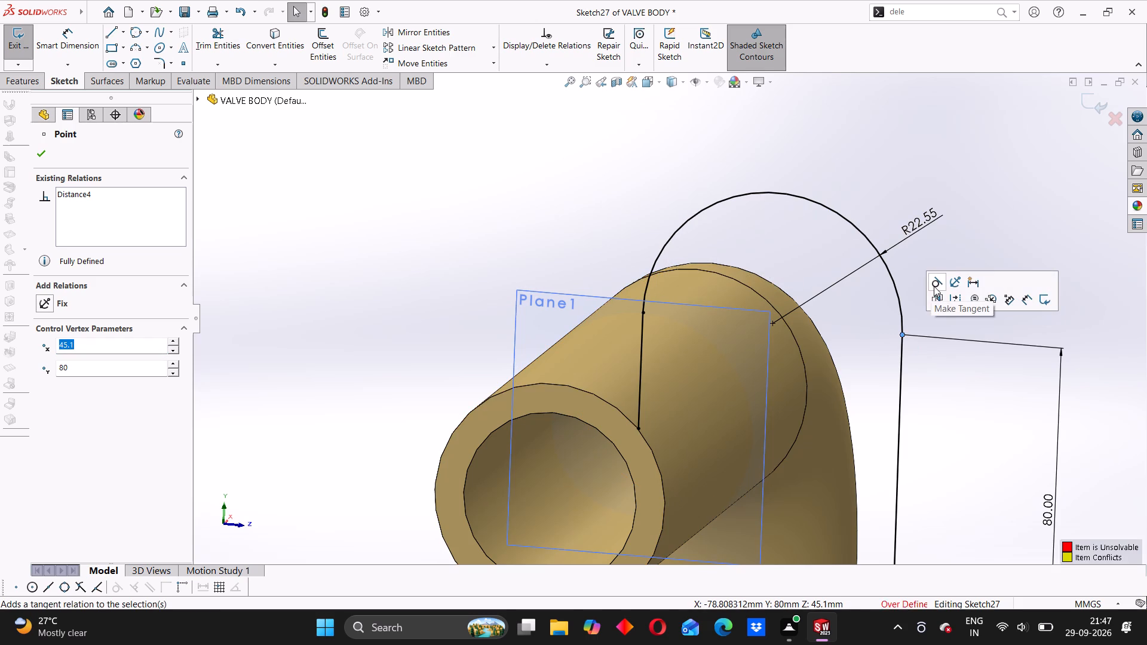
right_click(143, 196)
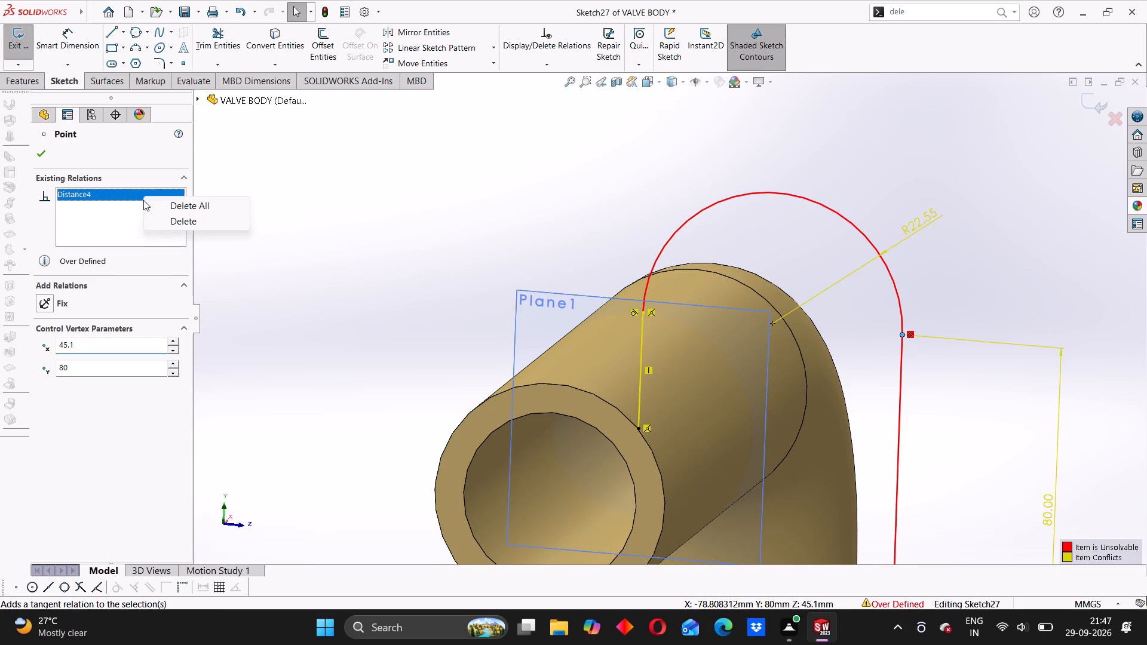
left_click(165, 216)
scroll(434, 274, "up", 5)
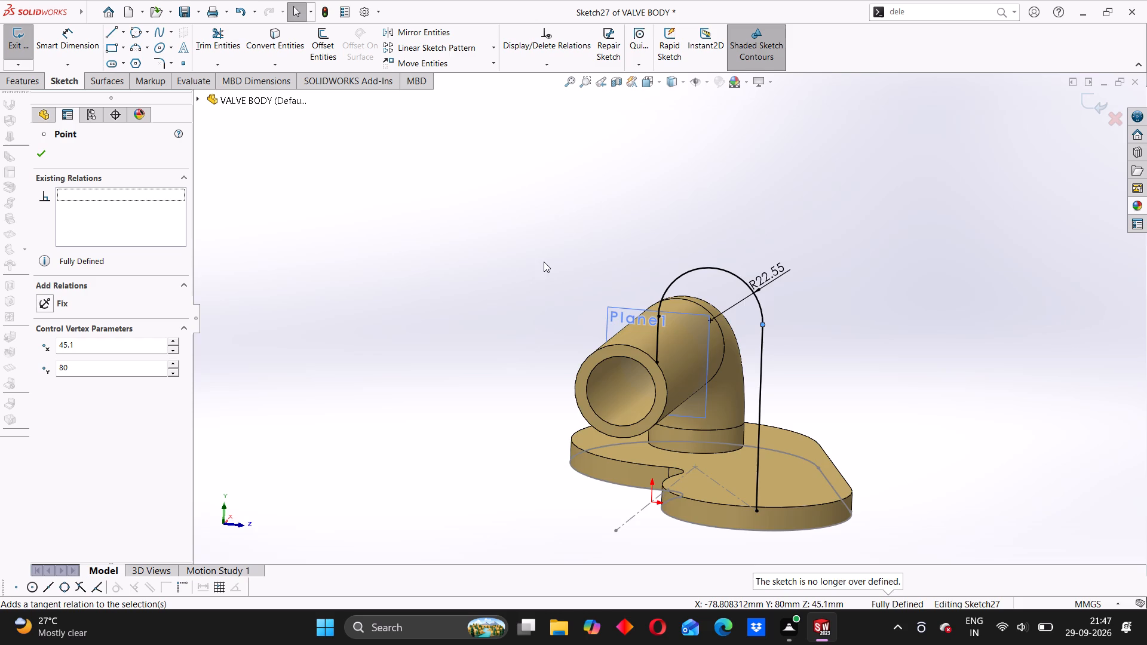
middle_click_drag(544, 262, 535, 270)
scroll(522, 275, "up", 2)
left_click(512, 287)
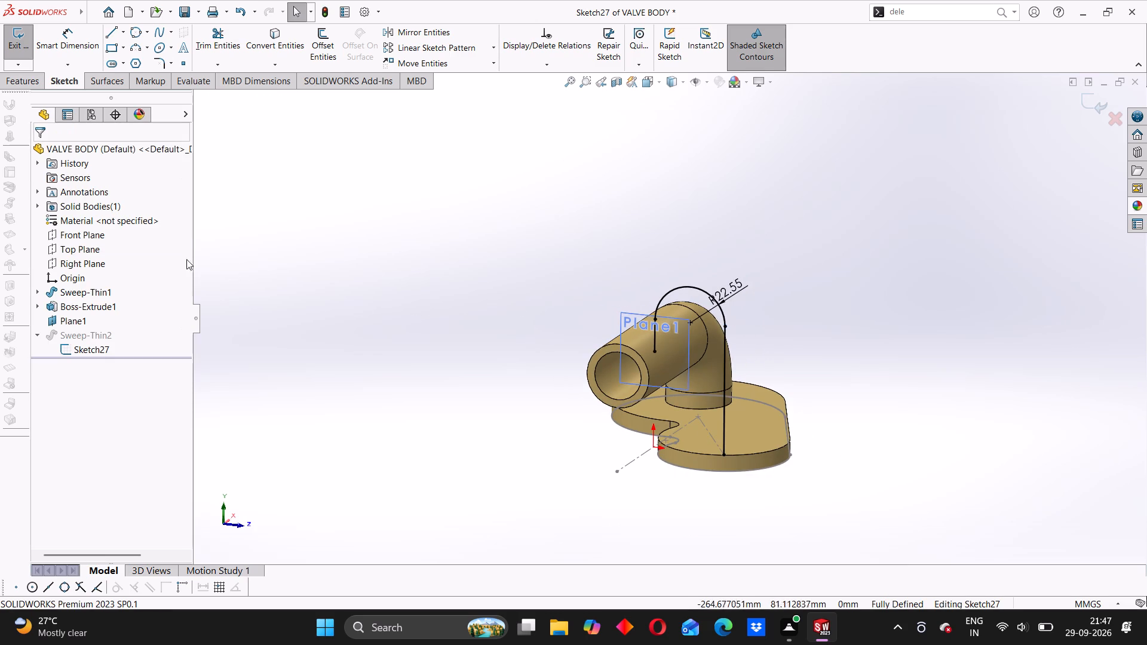
Exit the path sketch so the curved pipe sweep rebuilds.
left_click(1081, 97)
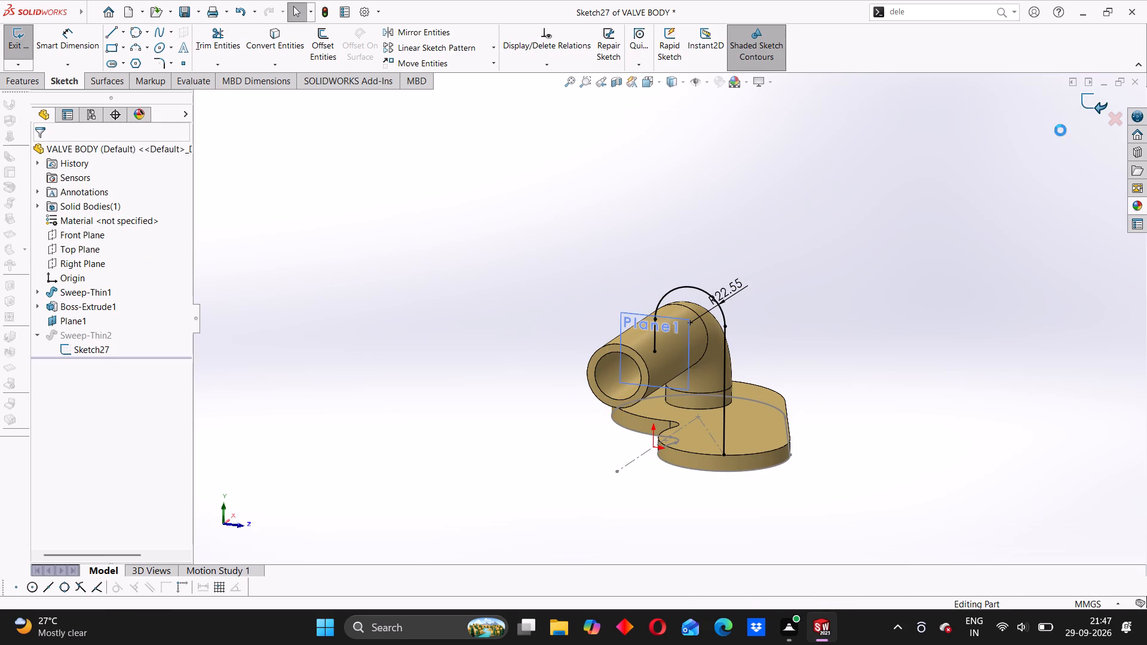
Examine the rebuilt curved pipe and the place where it enters the bent pipe's bore.
middle_click_drag(656, 376, 661, 376)
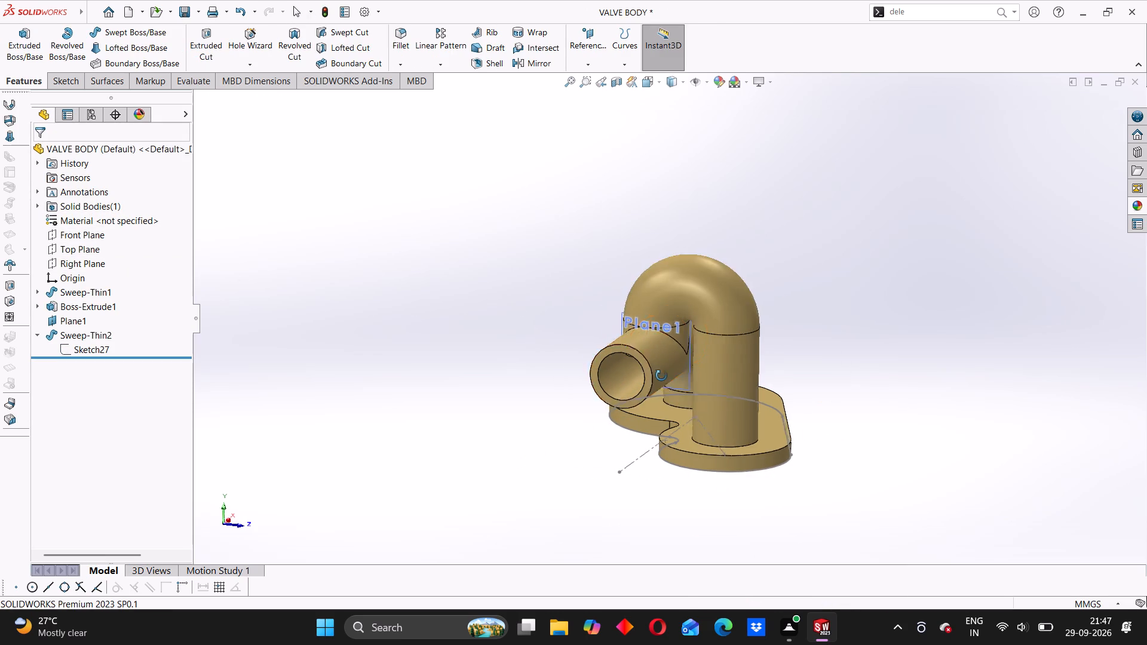
middle_click_drag(661, 376, 686, 329)
scroll(694, 336, "down", 7)
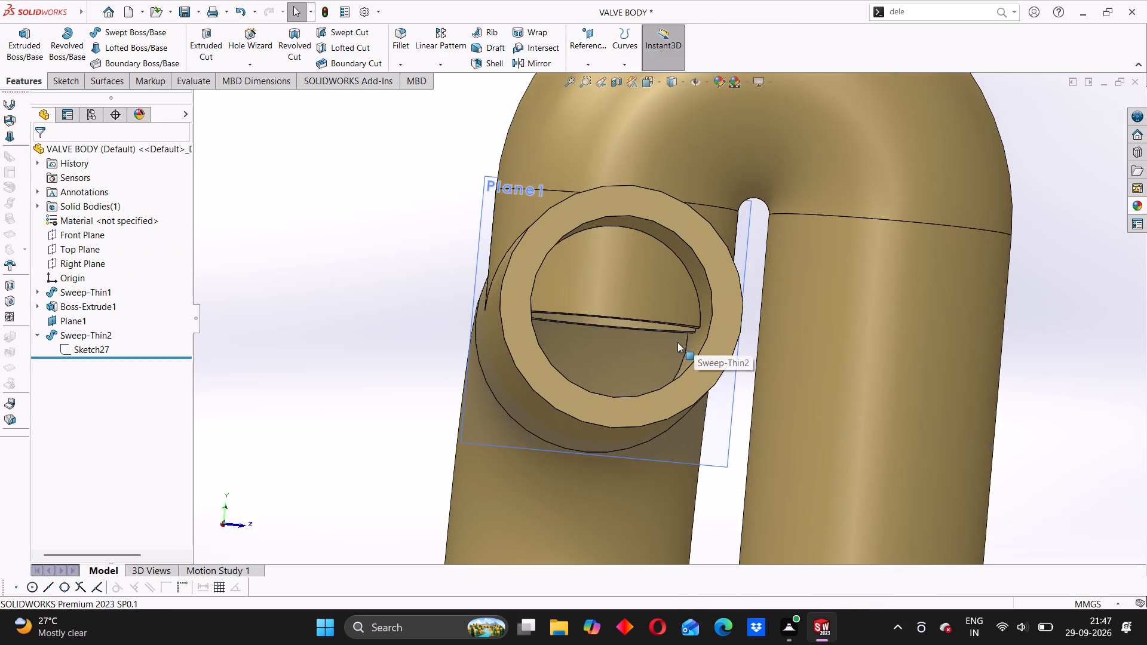
middle_click_drag(656, 357, 657, 335)
scroll(743, 326, "up", 1)
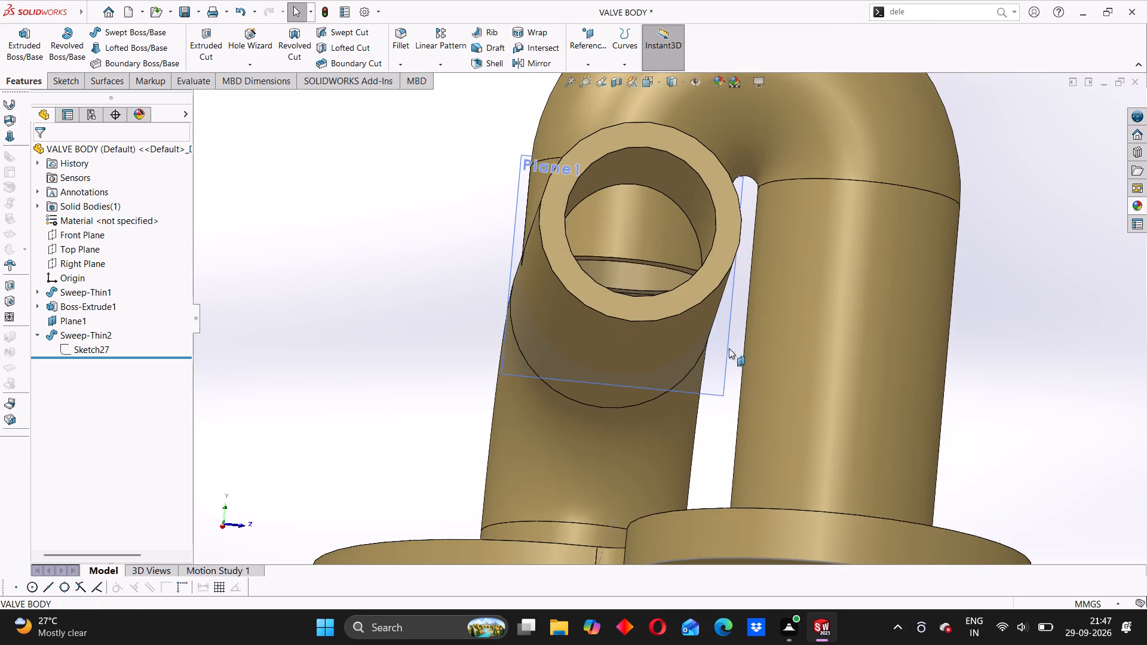
scroll(729, 348, "up", 1)
middle_click_drag(693, 379, 678, 404)
scroll(651, 404, "up", 2)
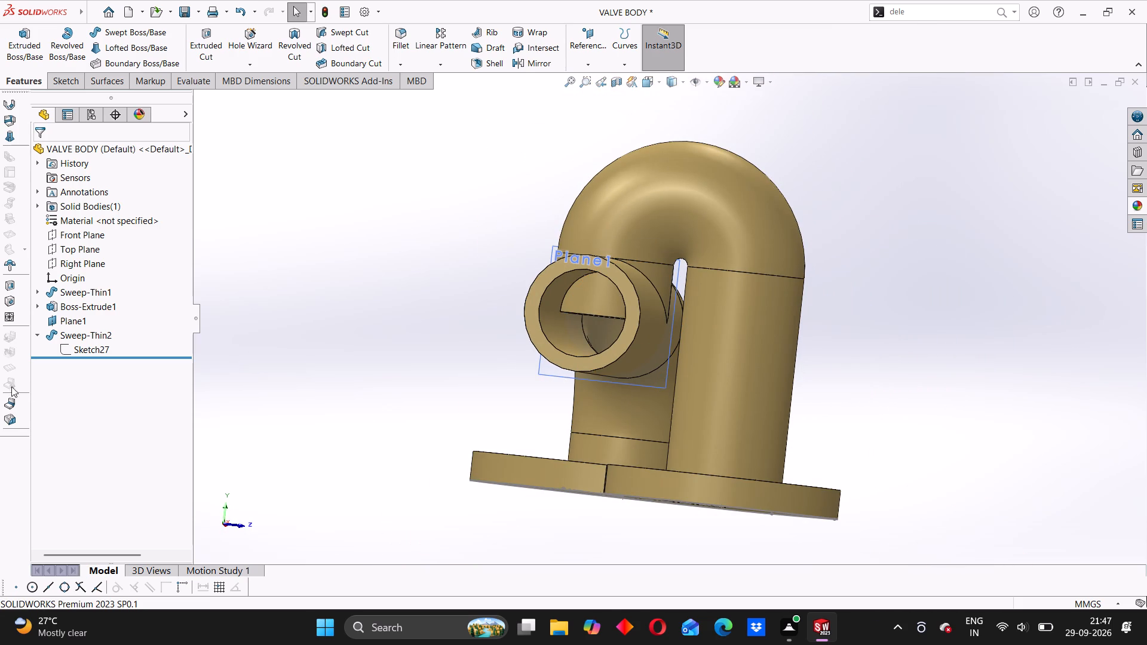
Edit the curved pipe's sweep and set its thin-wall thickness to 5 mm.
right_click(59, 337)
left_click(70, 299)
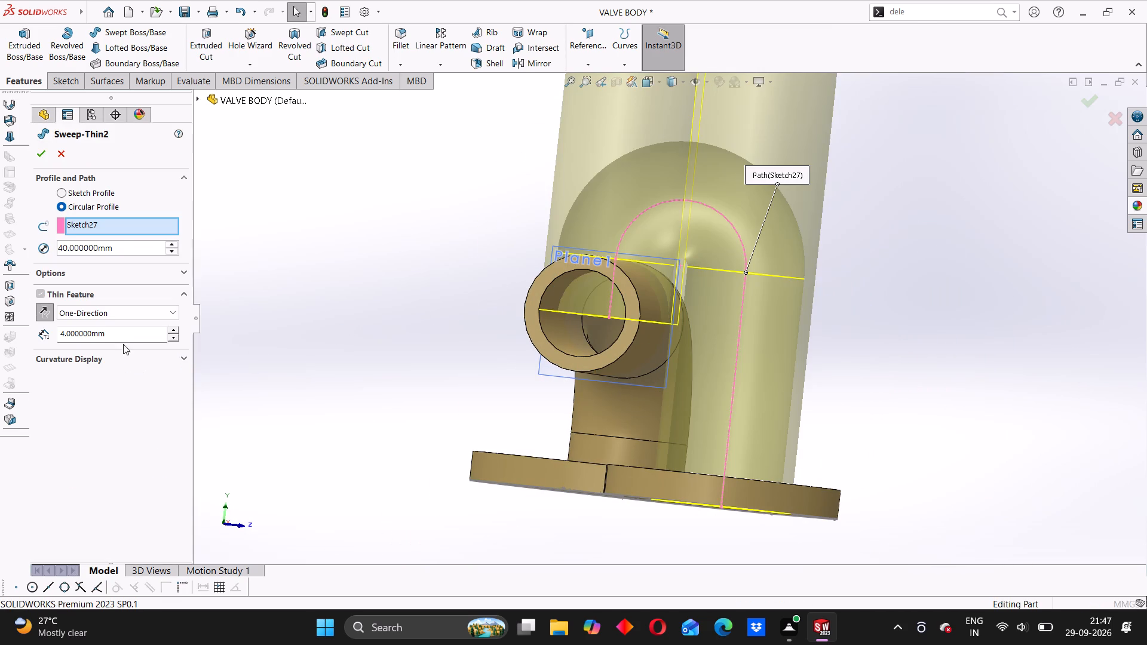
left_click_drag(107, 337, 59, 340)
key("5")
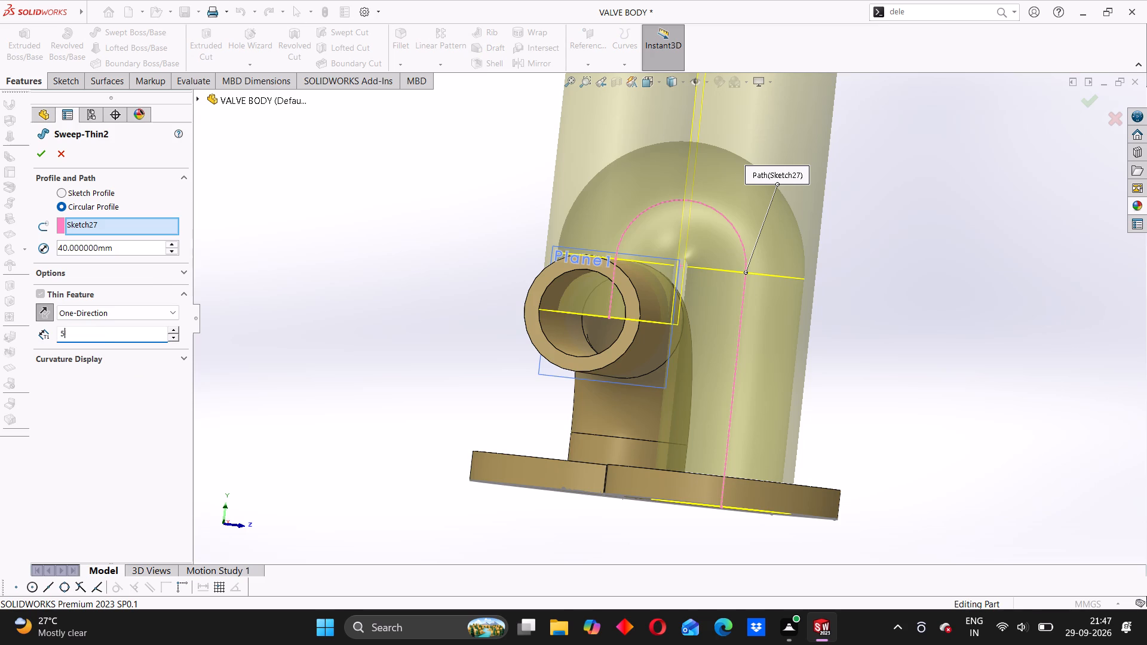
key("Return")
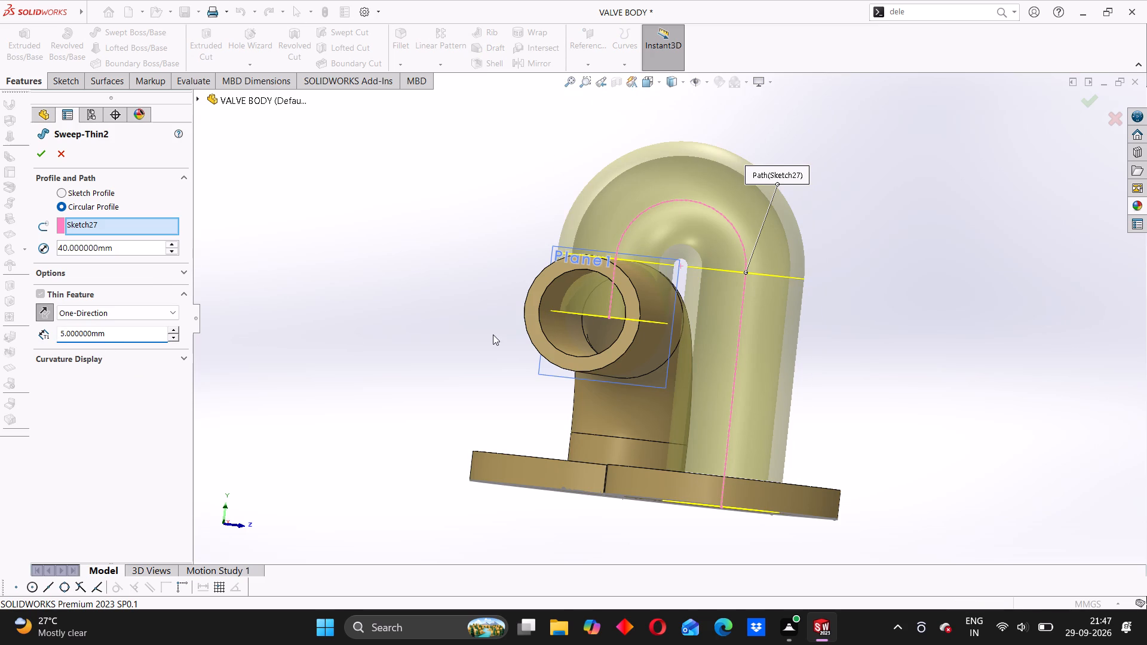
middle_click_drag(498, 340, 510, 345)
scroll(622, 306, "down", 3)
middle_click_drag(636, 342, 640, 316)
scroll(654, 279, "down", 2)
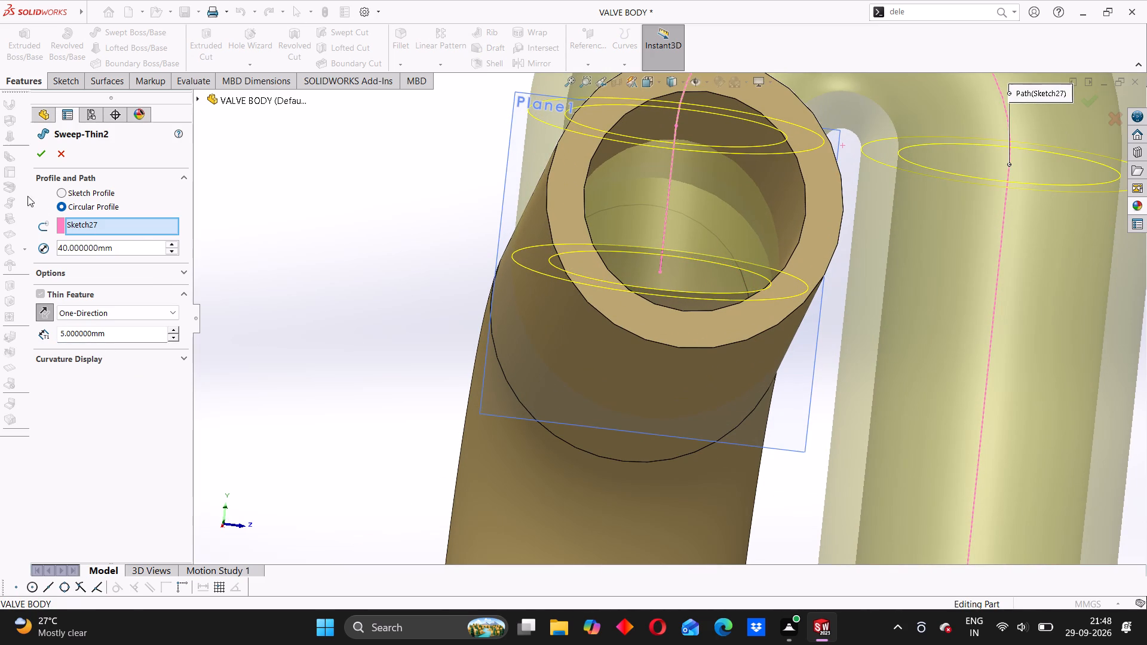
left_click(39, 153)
Section the model along the Front Plane to examine the curved pipe's end inside the bent pipe's bore.
scroll(790, 301, "down", 1)
middle_click_drag(750, 303, 741, 309)
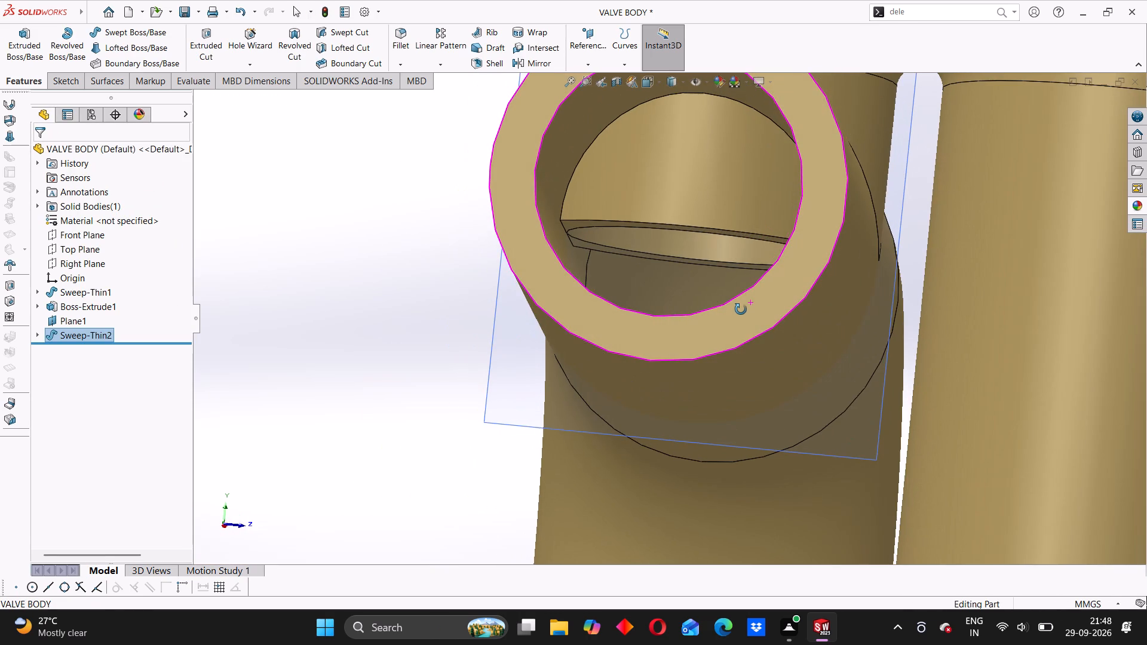
middle_click_drag(741, 309, 745, 315)
scroll(741, 314, "up", 1)
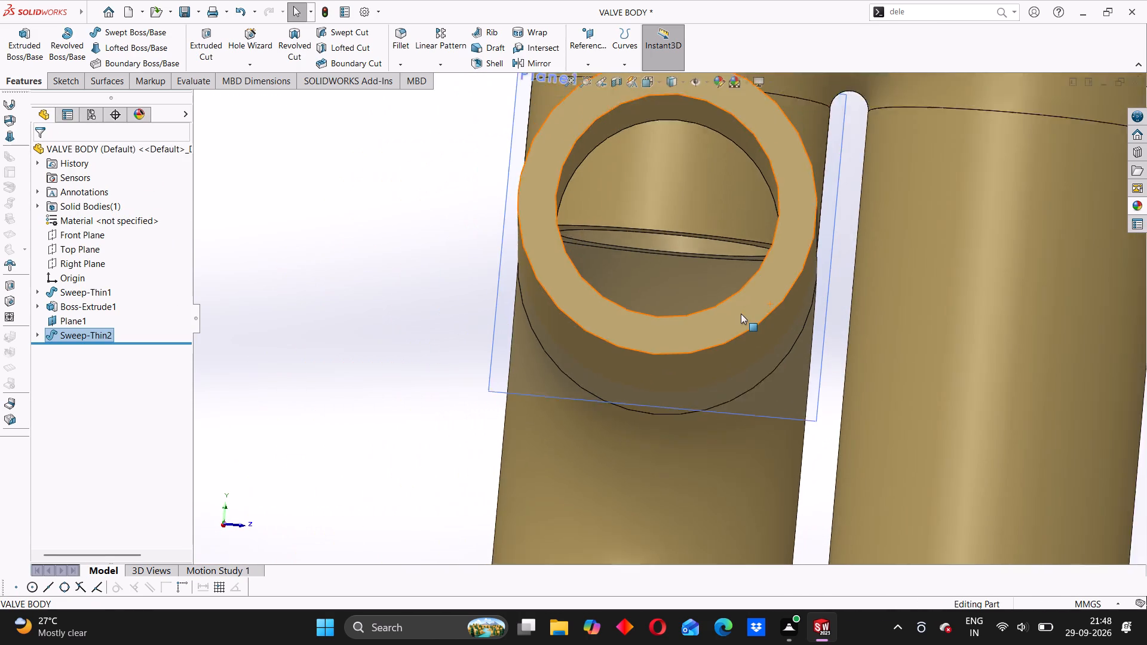
scroll(741, 314, "up", 4)
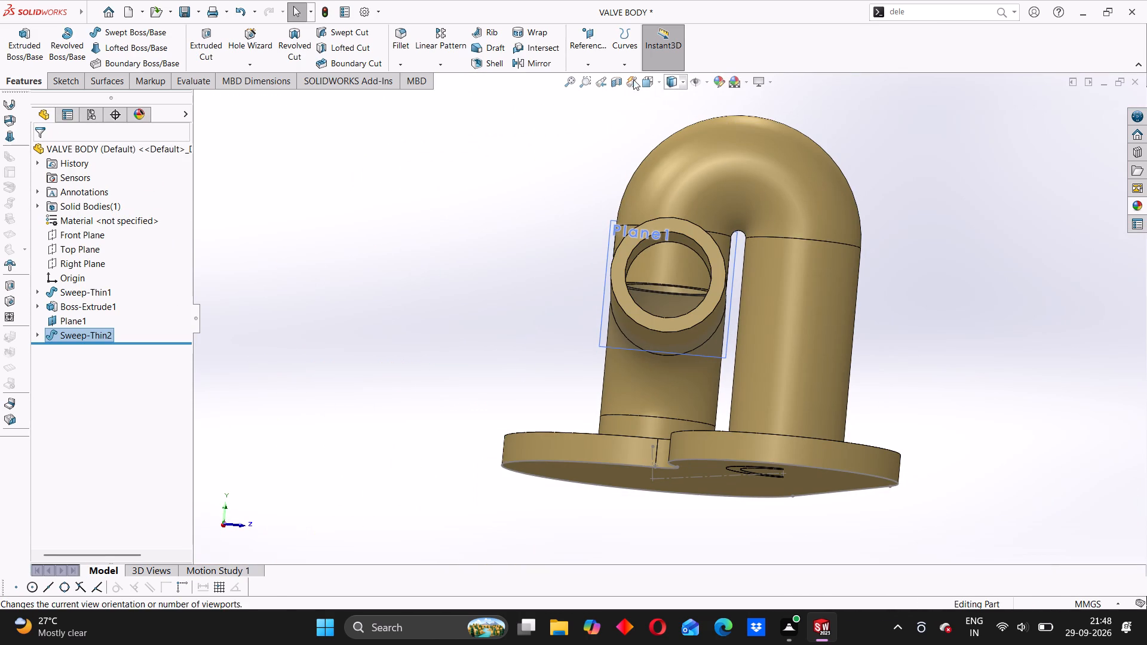
left_click(614, 81)
middle_click_drag(770, 303, 724, 325)
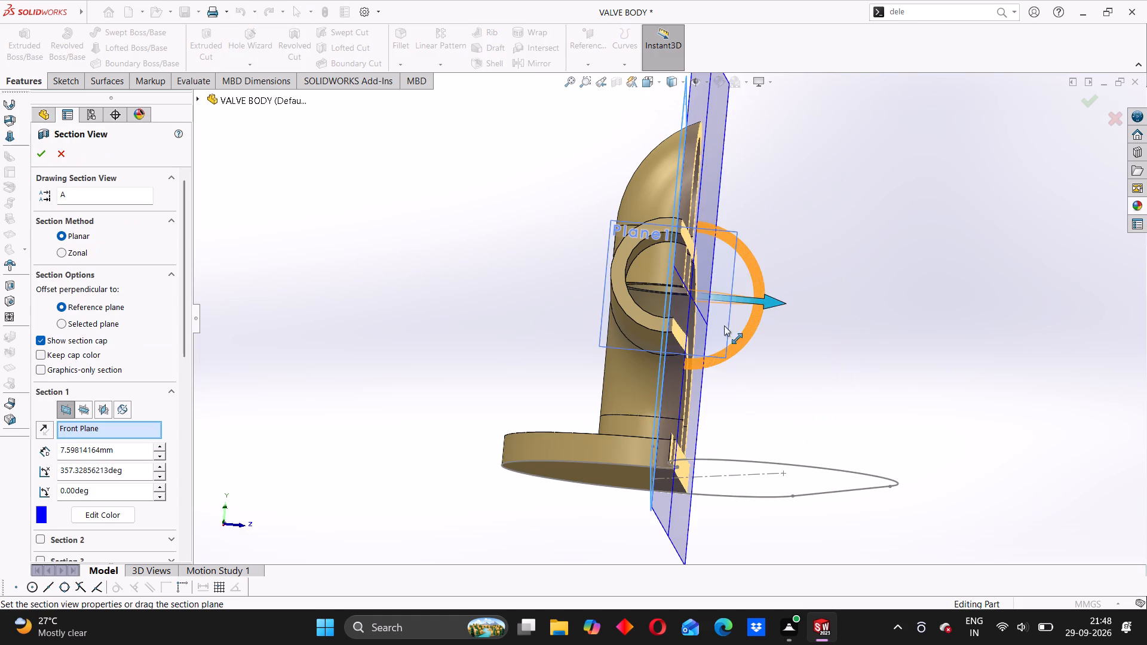
middle_click_drag(724, 325, 683, 343)
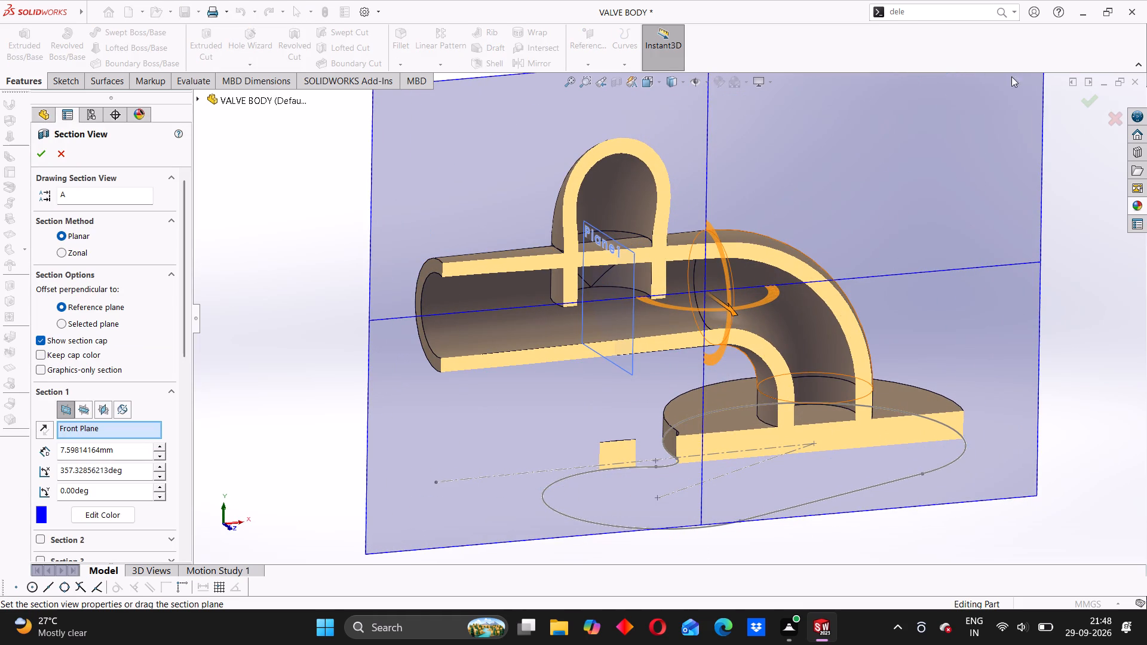
left_click(1091, 104)
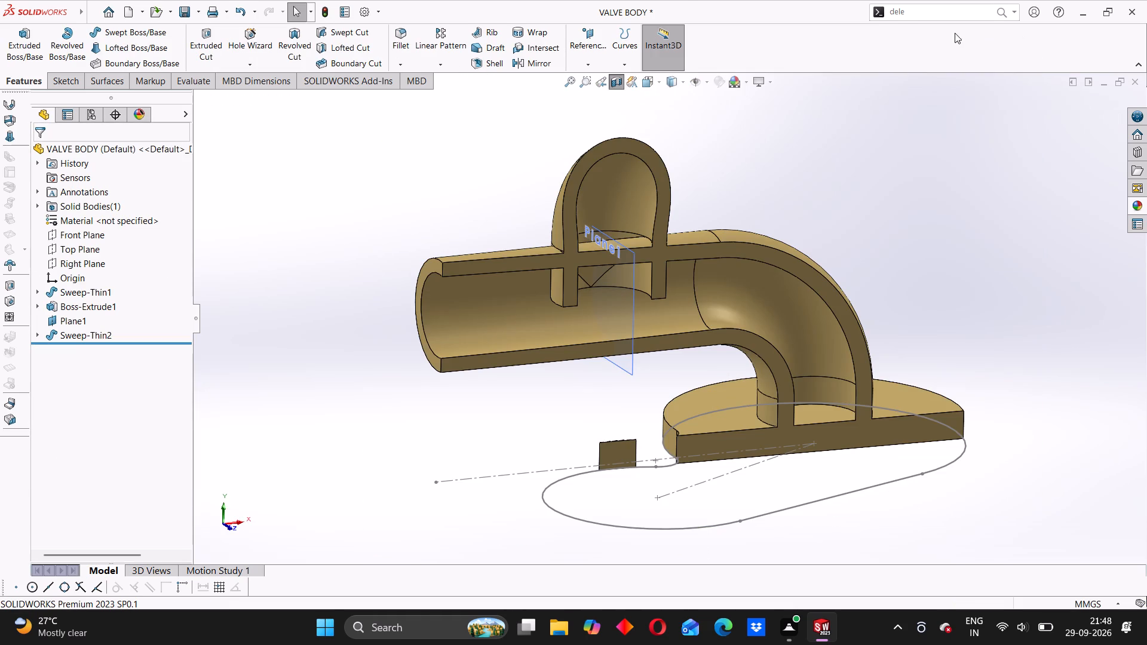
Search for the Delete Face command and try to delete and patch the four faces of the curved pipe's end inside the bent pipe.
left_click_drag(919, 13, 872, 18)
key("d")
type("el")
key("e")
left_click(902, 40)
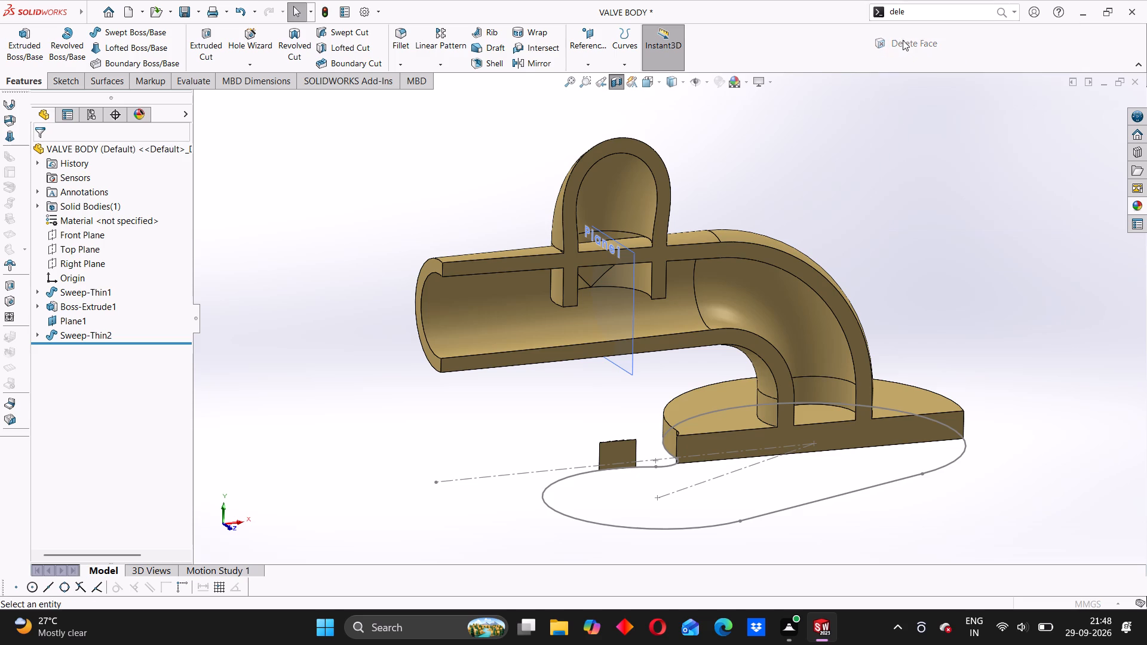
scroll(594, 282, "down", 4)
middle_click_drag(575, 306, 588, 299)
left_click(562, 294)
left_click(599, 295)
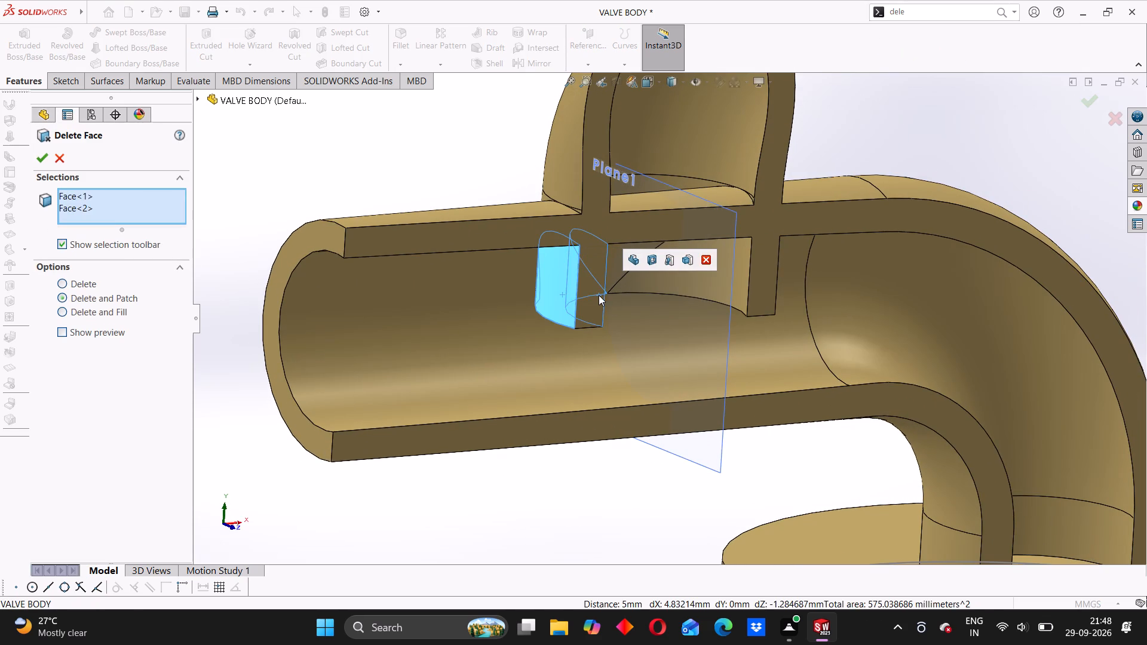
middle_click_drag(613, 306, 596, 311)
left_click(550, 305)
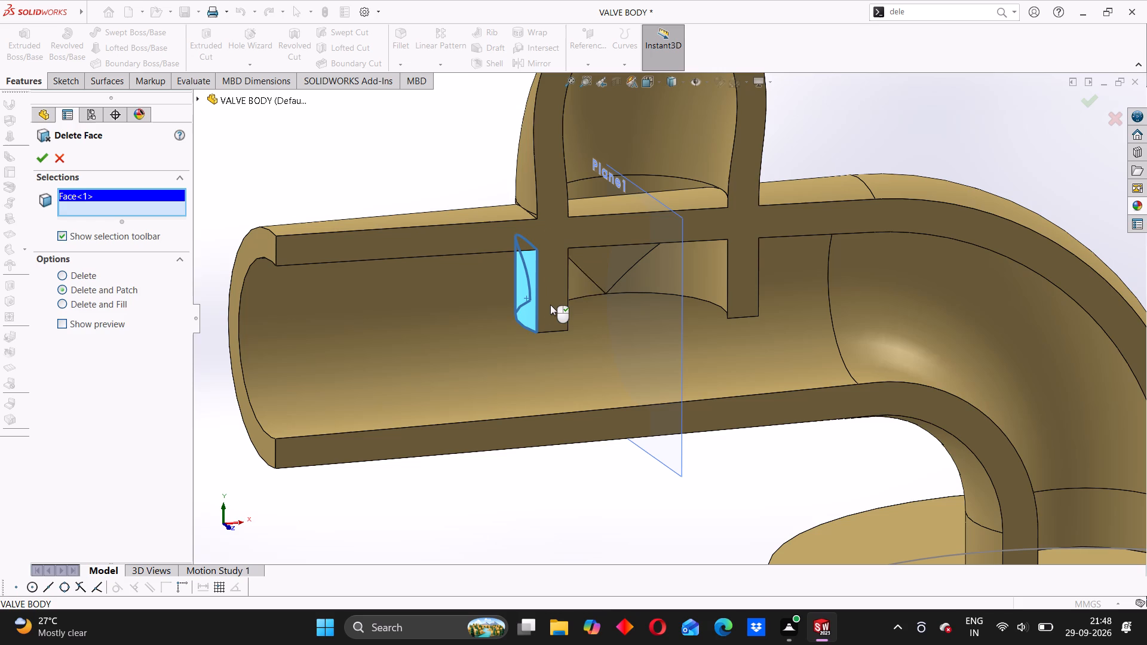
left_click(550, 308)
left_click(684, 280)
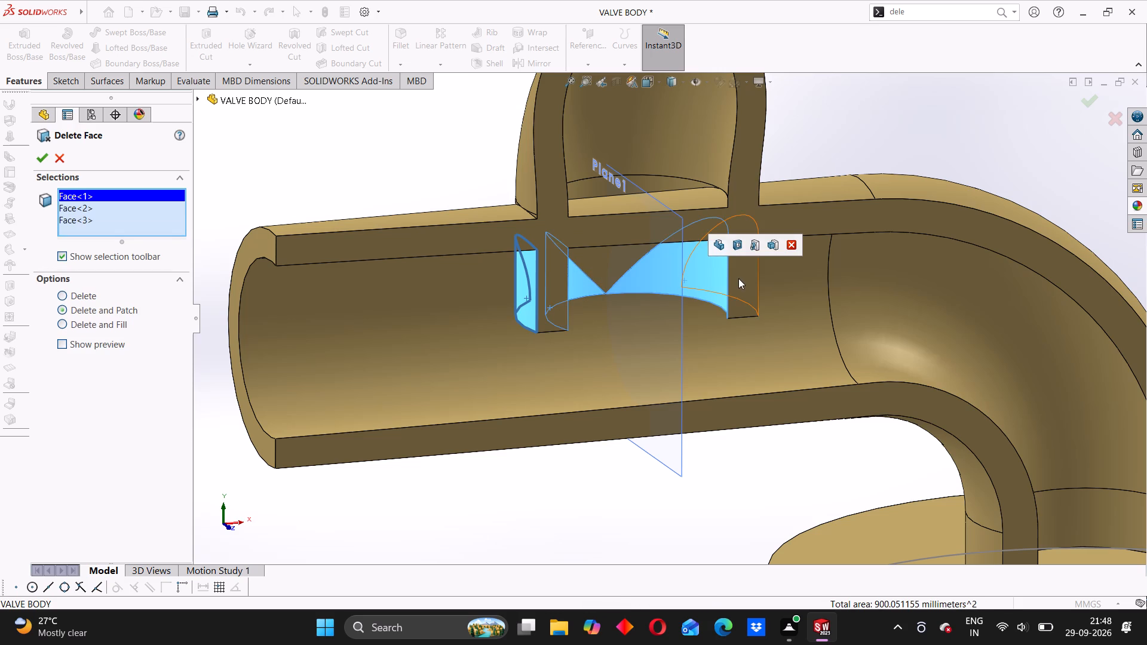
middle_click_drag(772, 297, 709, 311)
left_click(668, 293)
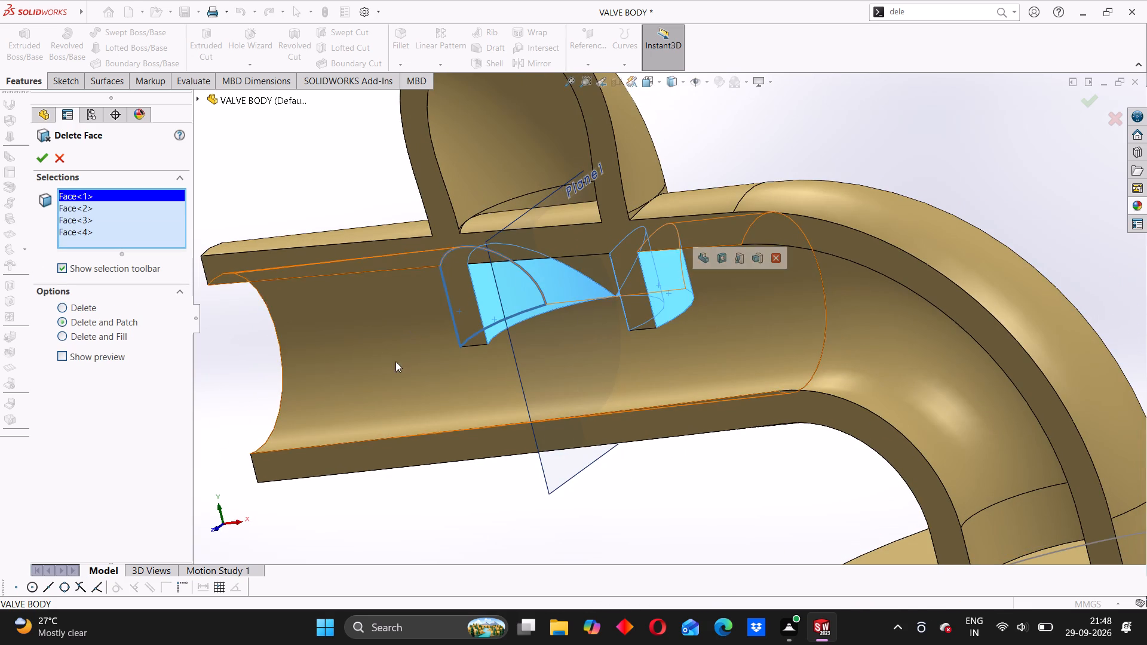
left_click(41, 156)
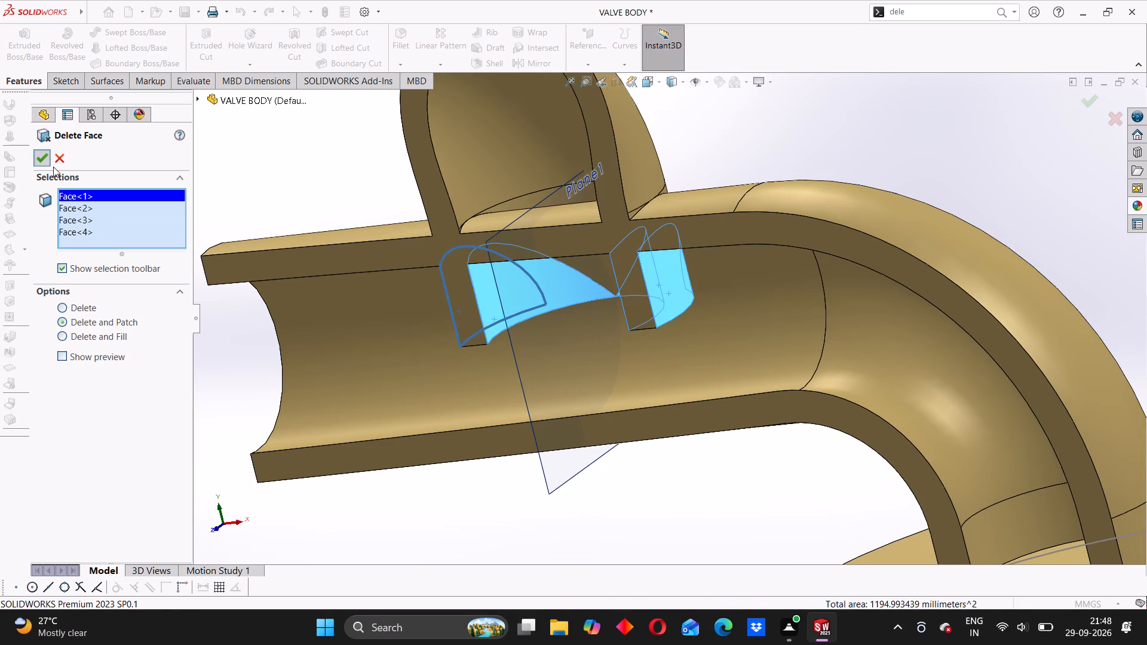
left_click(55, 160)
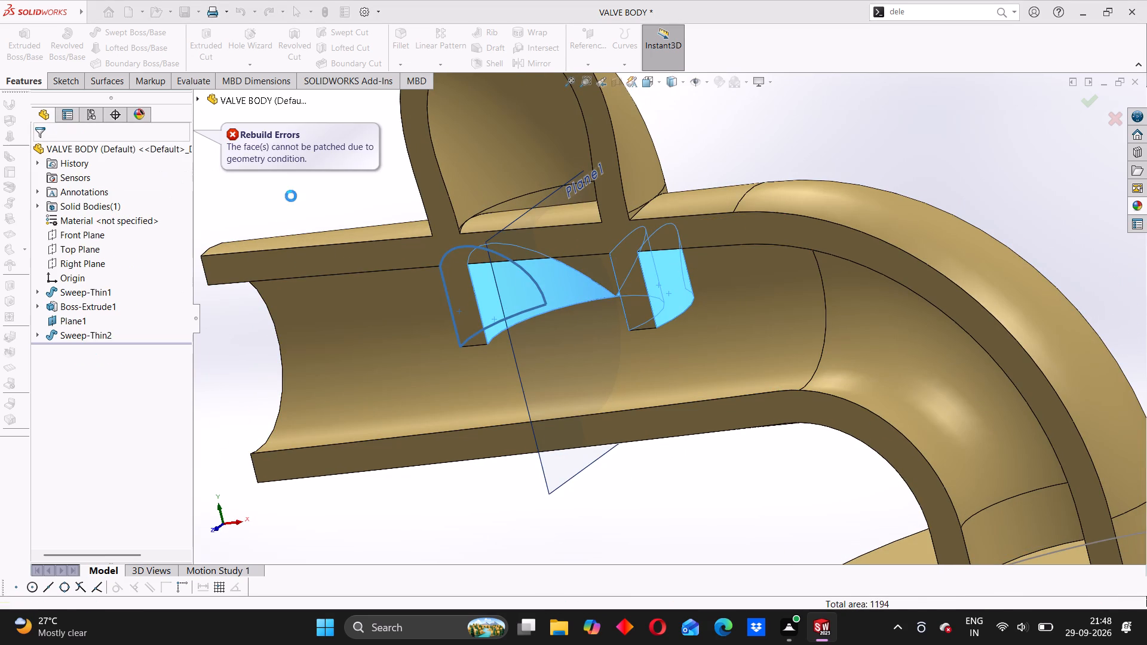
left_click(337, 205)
Turn off the section view of the valve body.
scroll(480, 239, "up", 1)
middle_click_drag(447, 300, 524, 309)
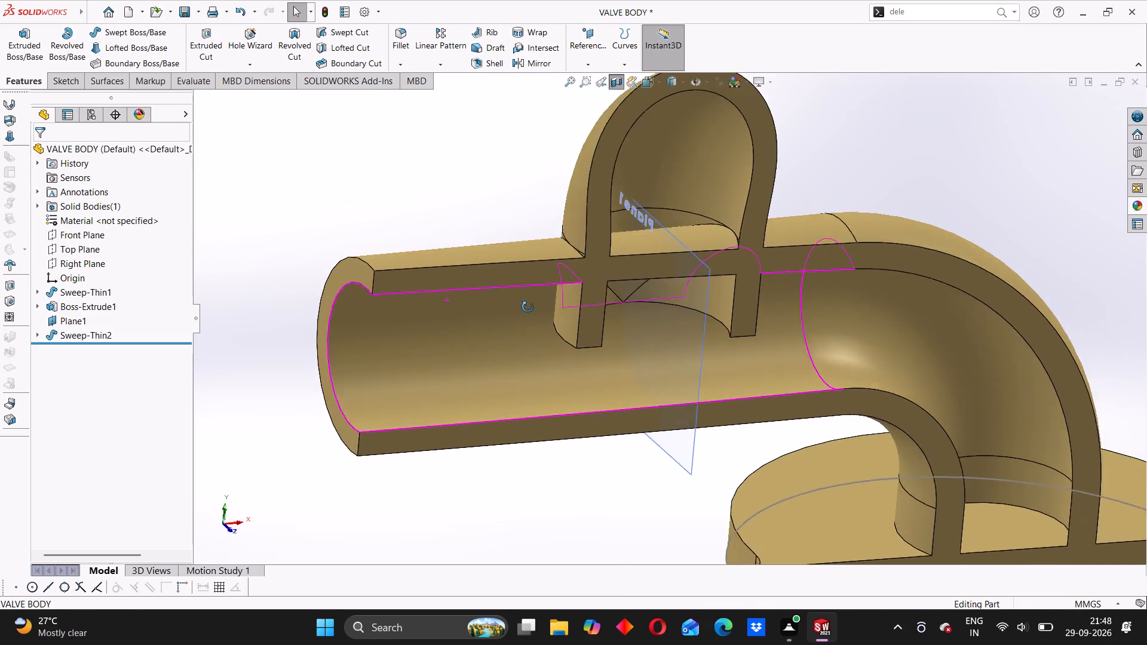
scroll(531, 305, "up", 4)
middle_click_drag(517, 330, 547, 320)
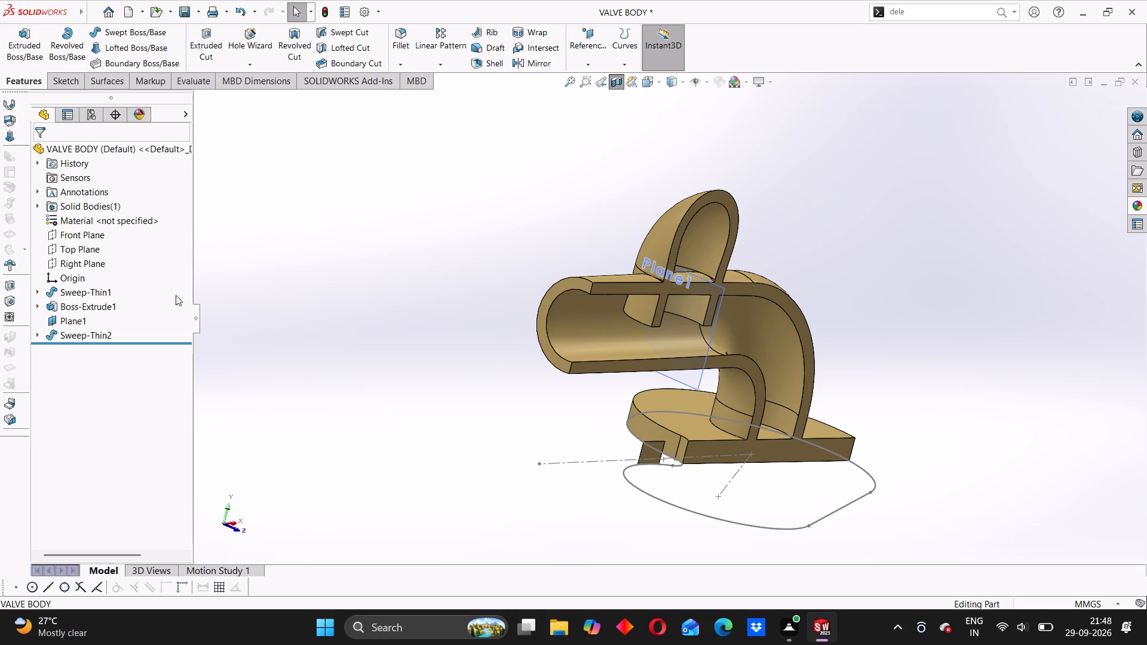
left_click(615, 88)
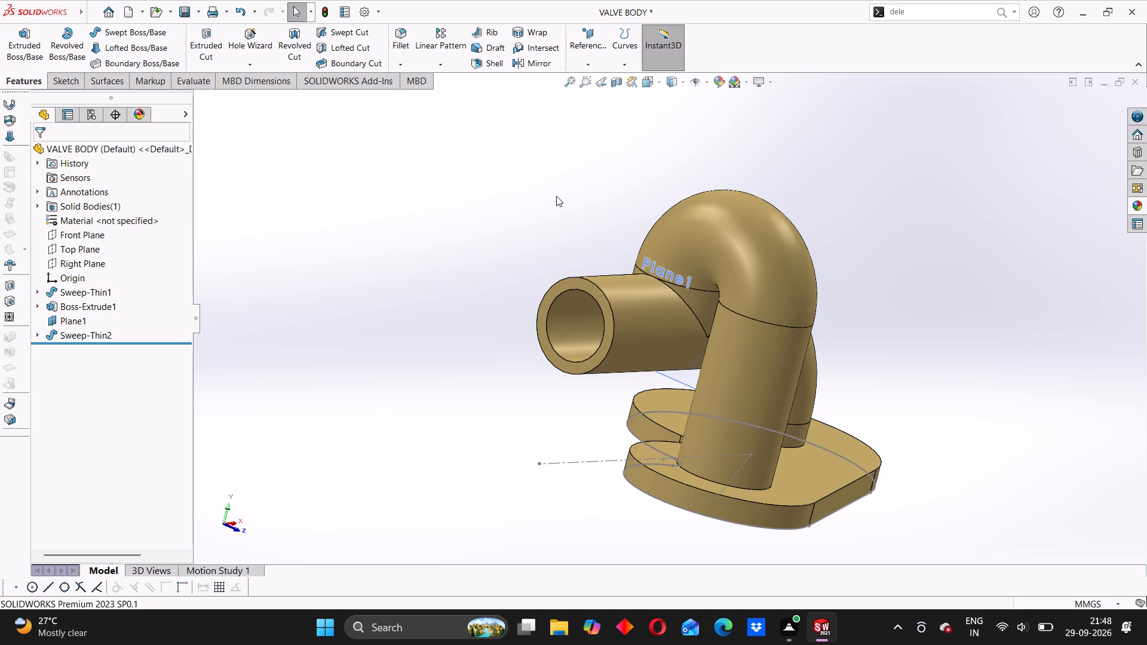
Undo the recent changes back to the open path sketch of the curved pipe.
key("ctrl+z")
key("ctrl+z")
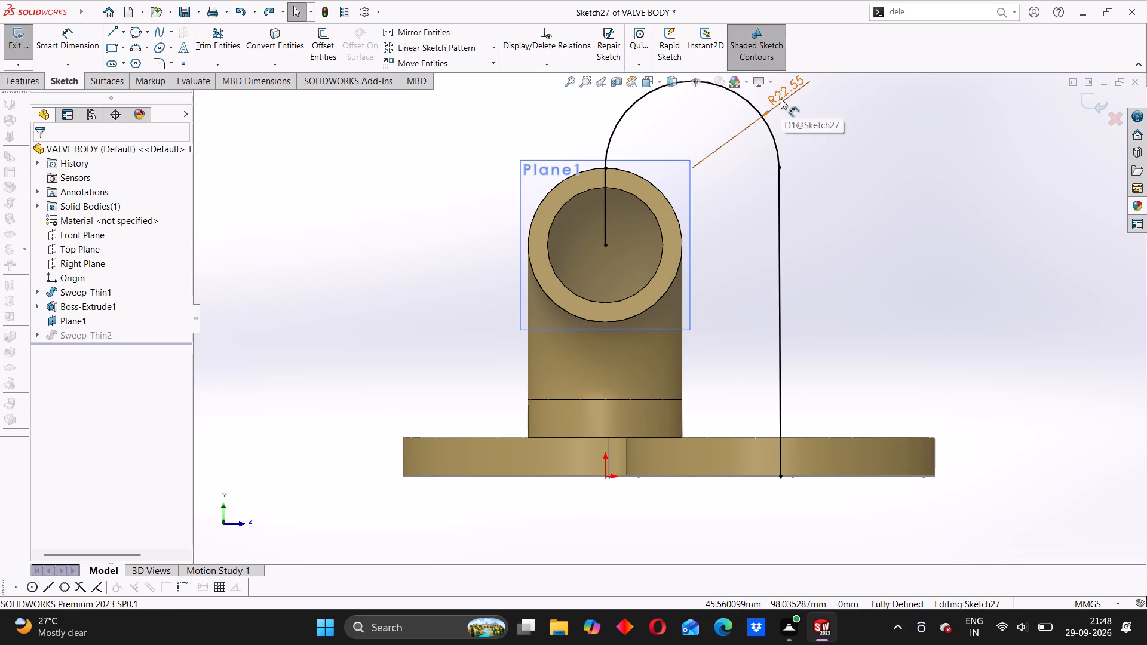
Delete the radius dimension of the path sketch's arc.
double_click(781, 99)
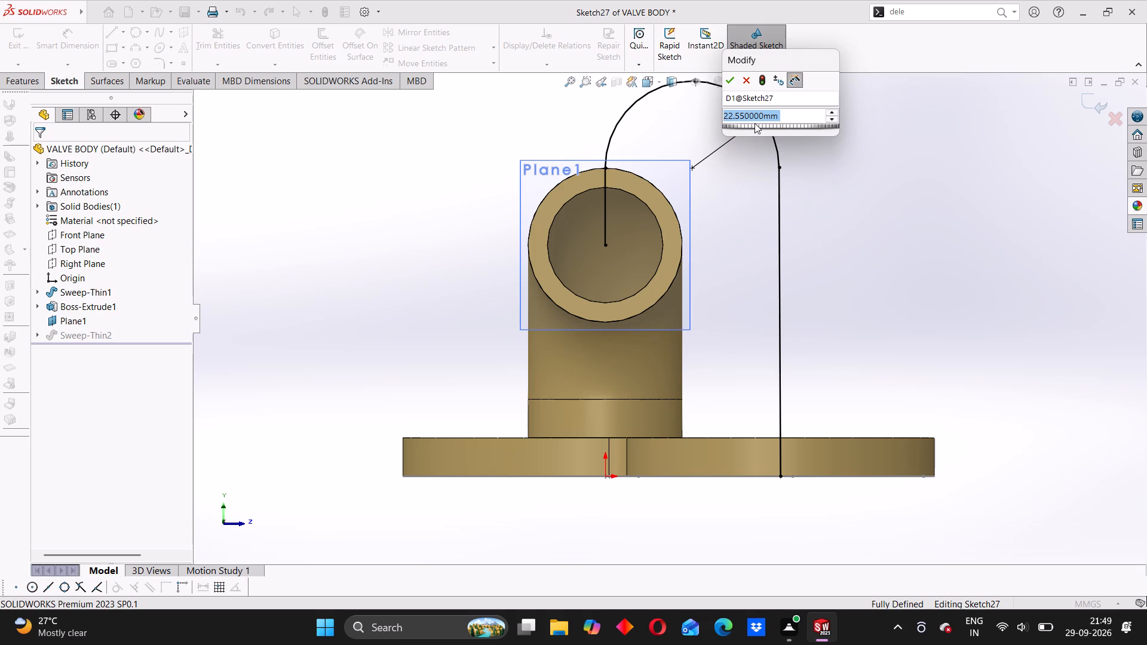
key("Escape")
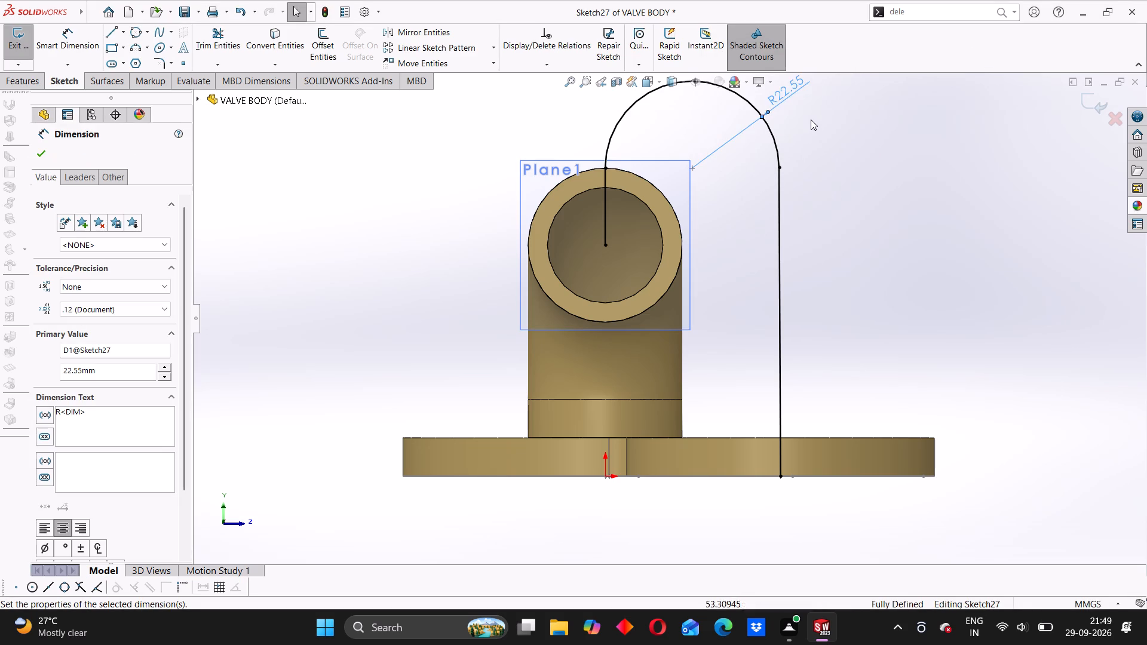
scroll(809, 119, "up", 2)
key("Delete")
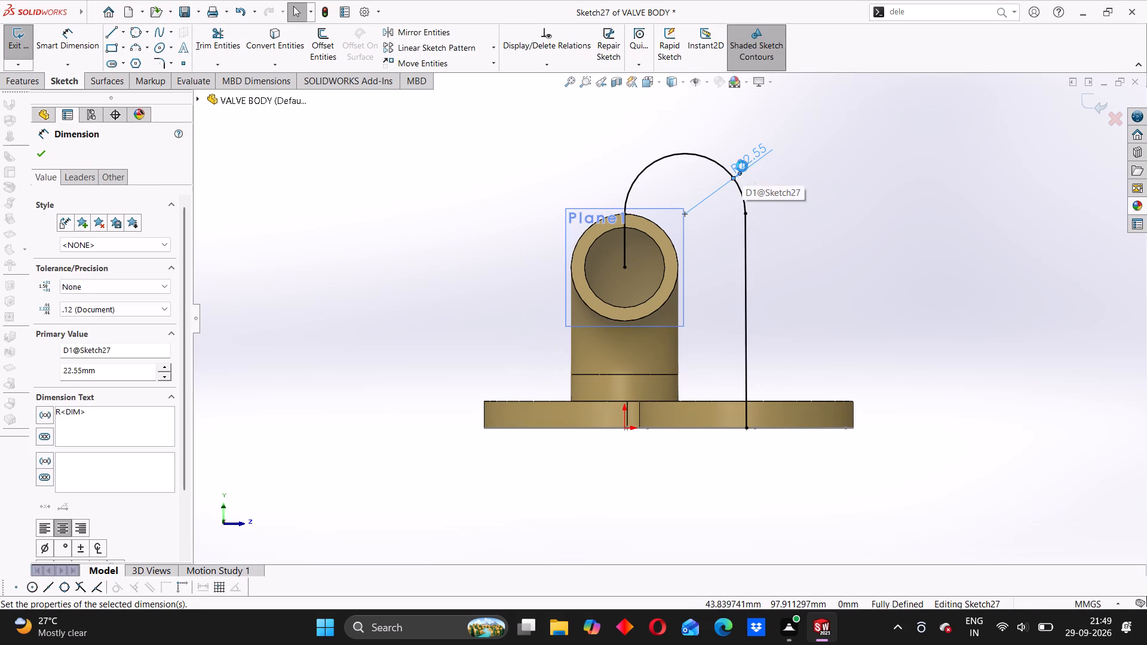
Apply a tangent relation at the point where the arc meets the long line.
left_click(749, 213)
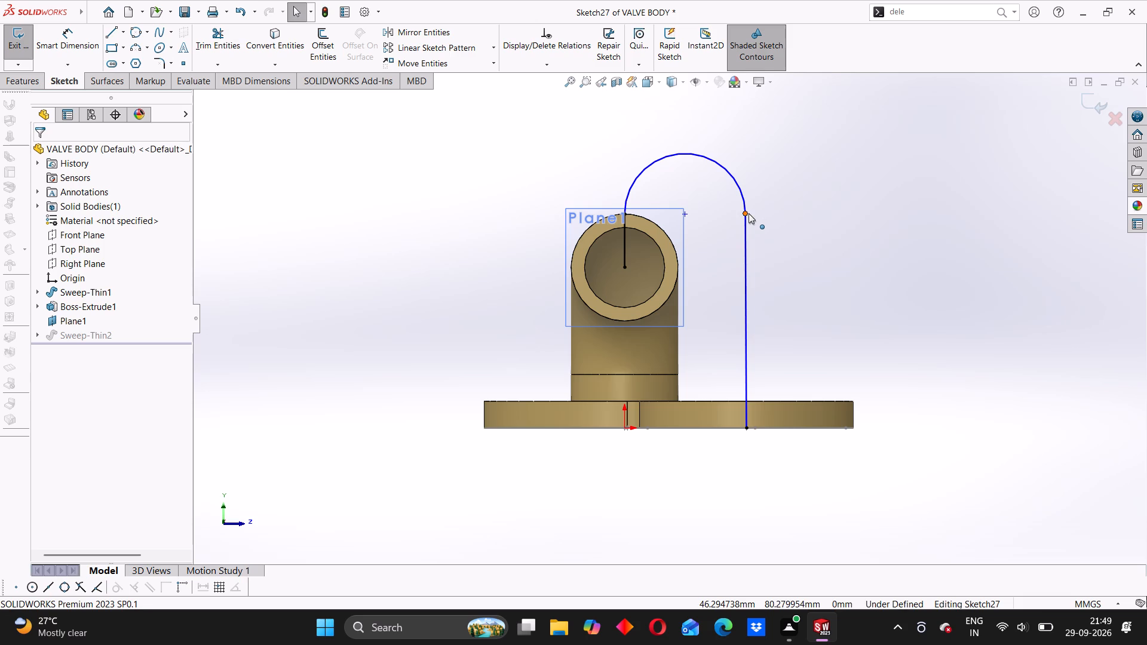
left_click(783, 158)
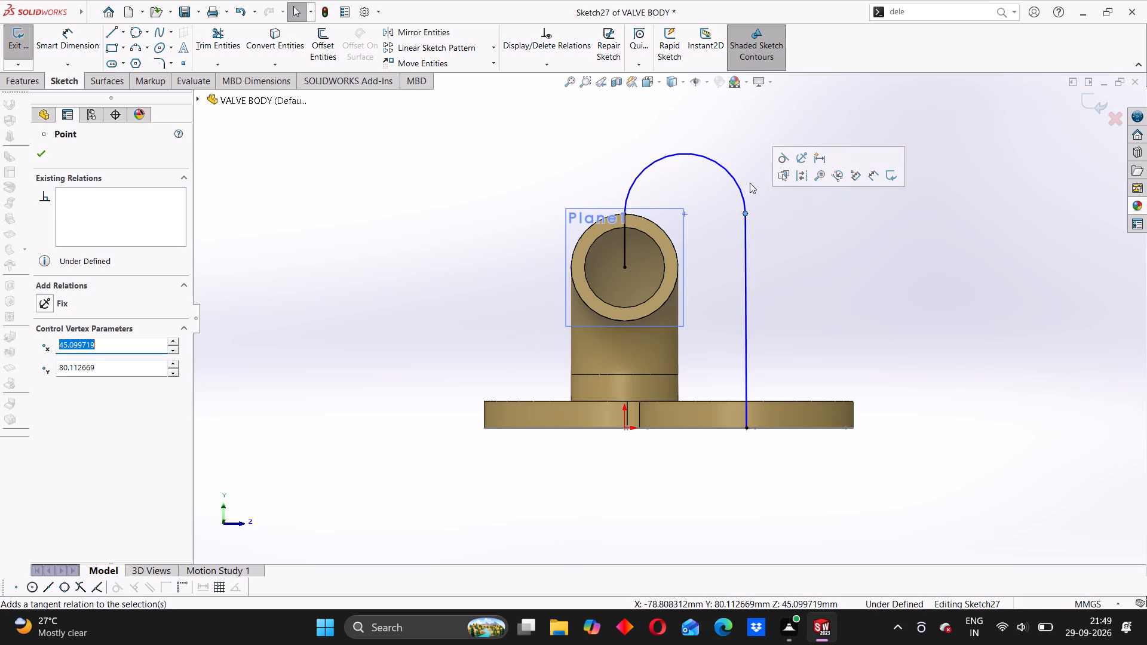
double_click(781, 160)
left_click(478, 203)
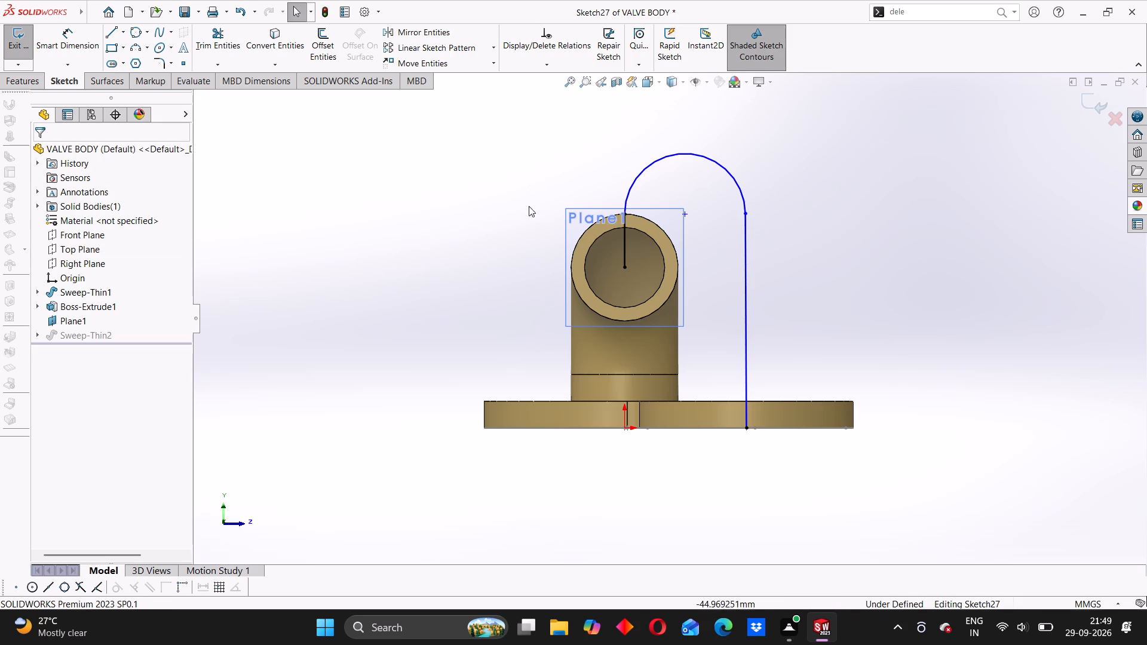
Apply a horizontal relation between the two endpoints of the path sketch's arc.
scroll(627, 208, "down", 5)
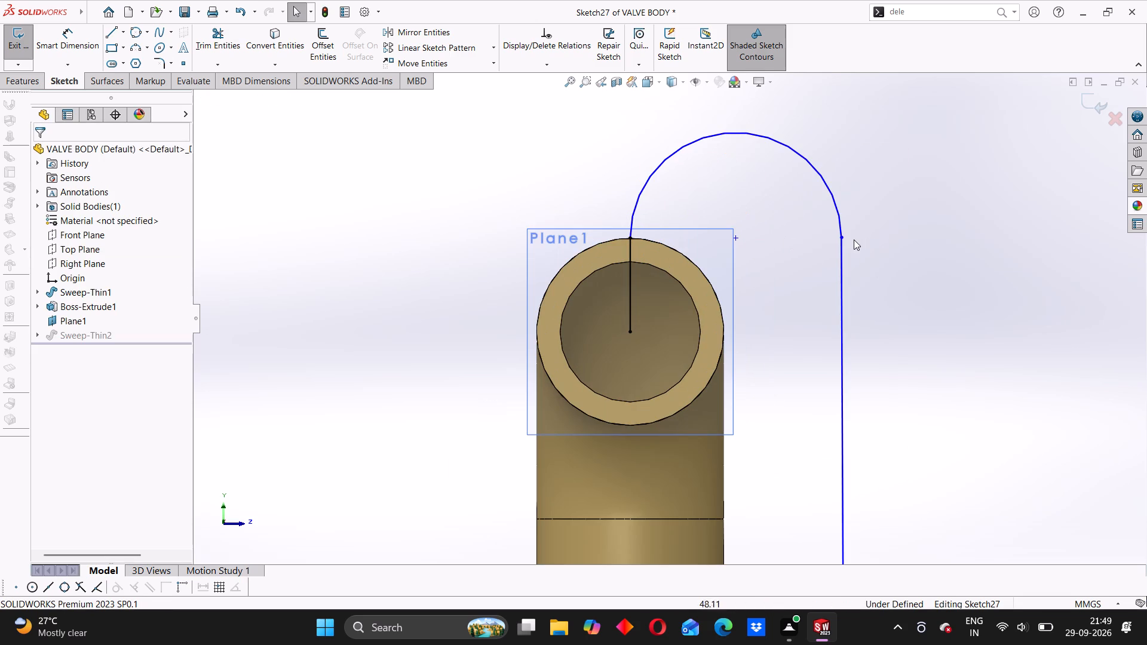
left_click(844, 239)
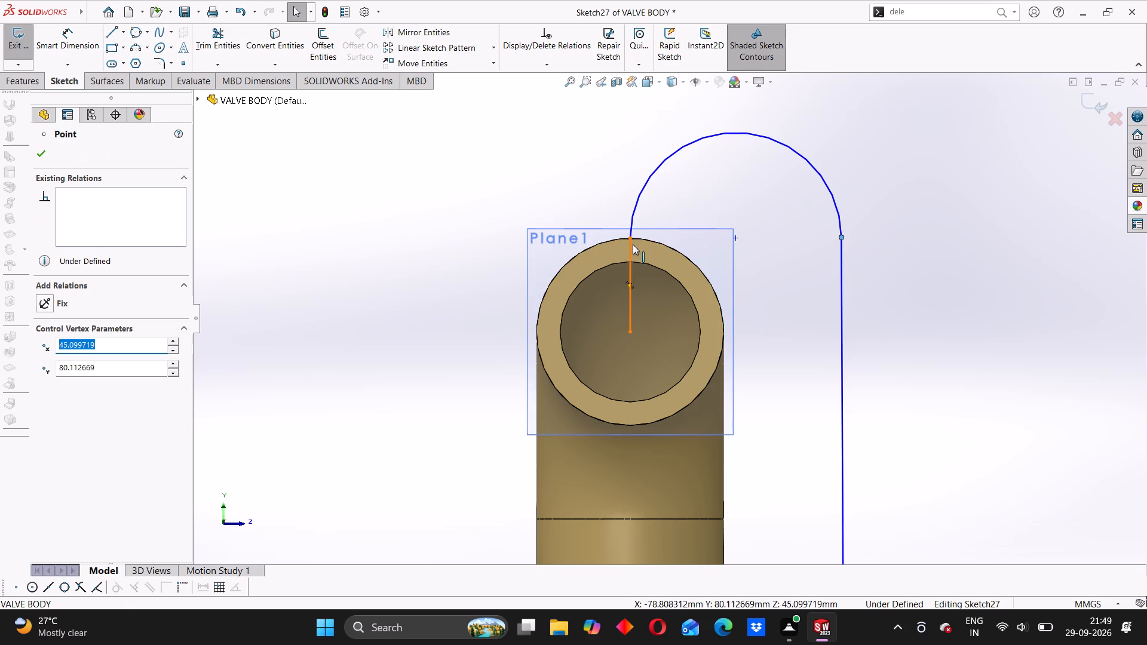
left_click(632, 239, "ctrl")
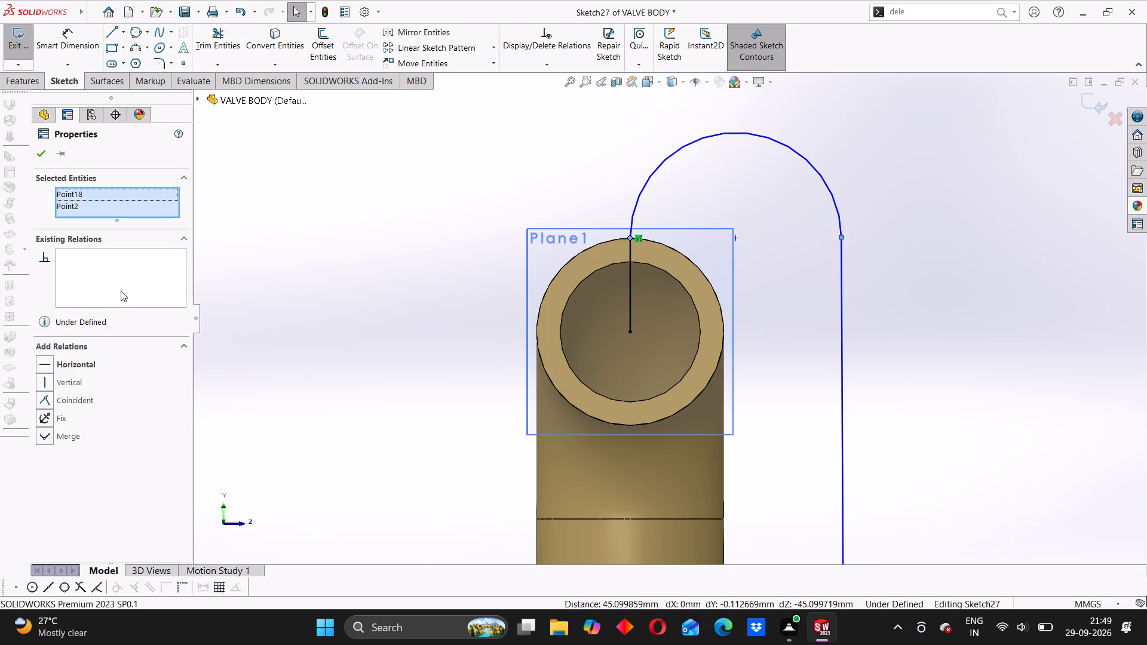
left_click(44, 369)
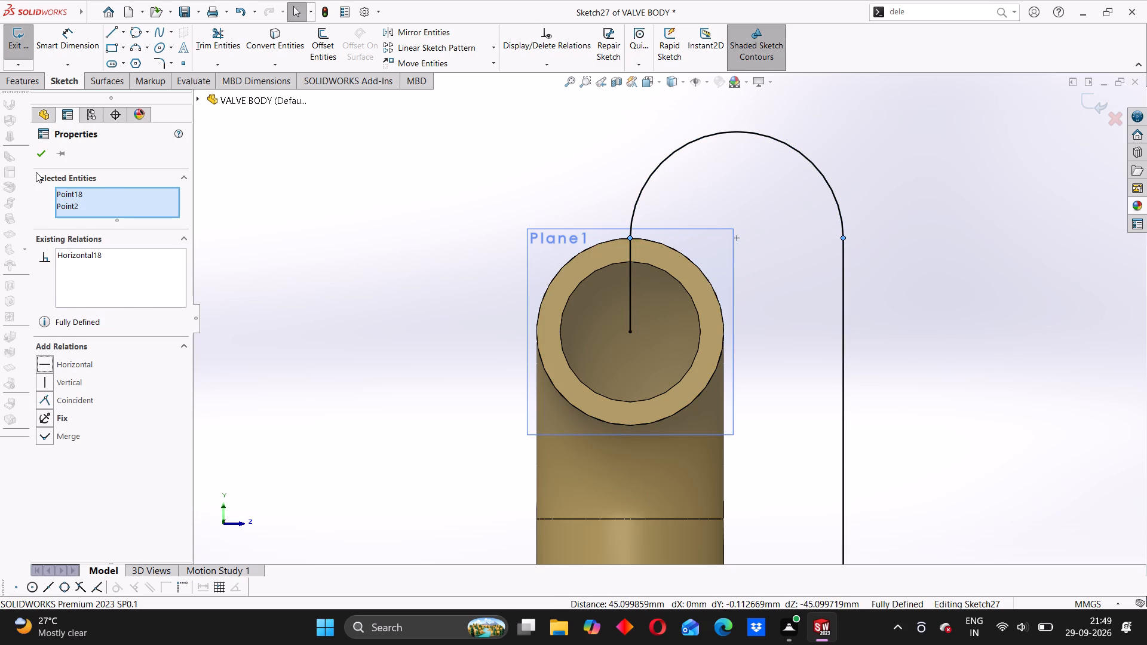
left_click(36, 158)
Add a driven length dimension to the path sketch's long vertical line and exit the sketch.
scroll(593, 339, "up", 3)
middle_click_drag(701, 367, 659, 395)
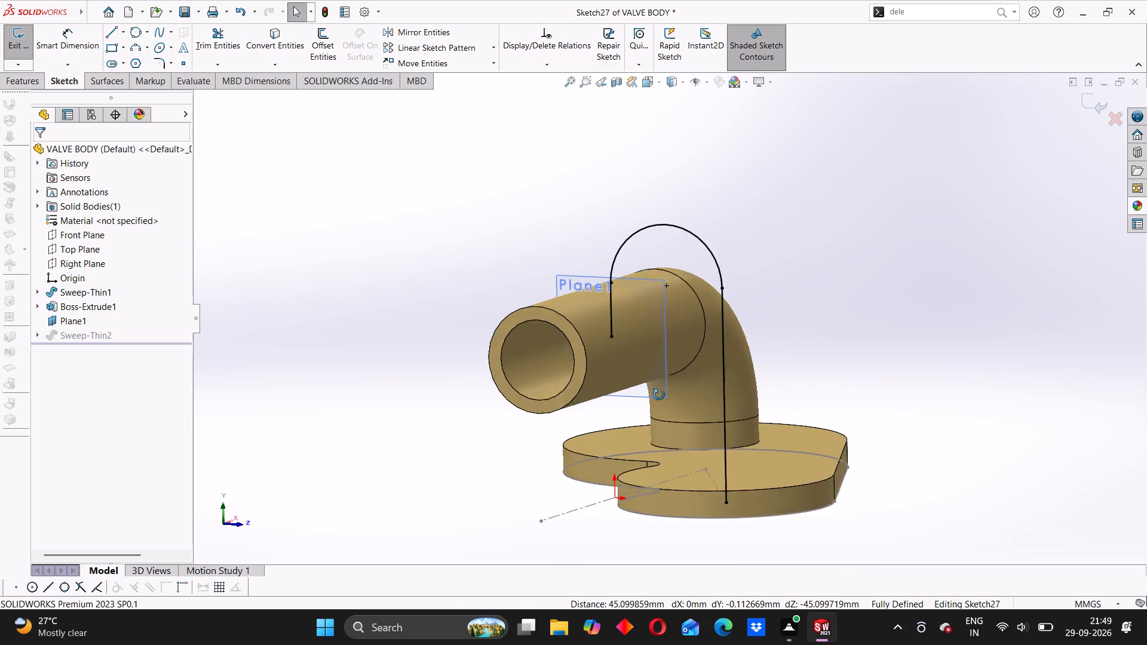
middle_click_drag(659, 395, 695, 383)
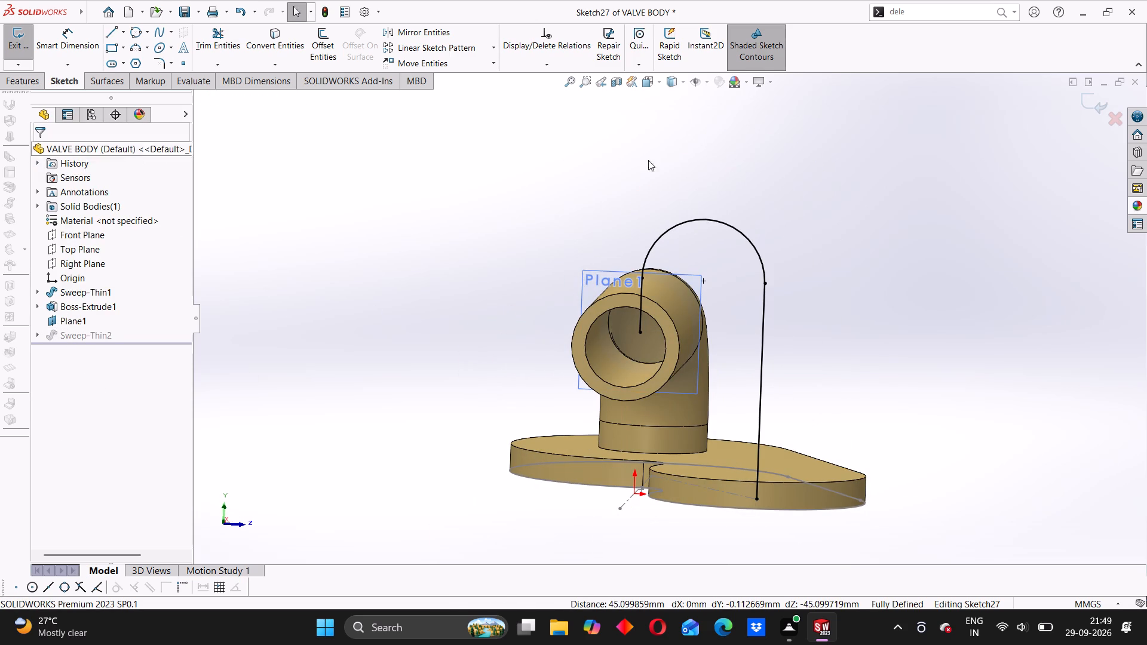
left_click(79, 39)
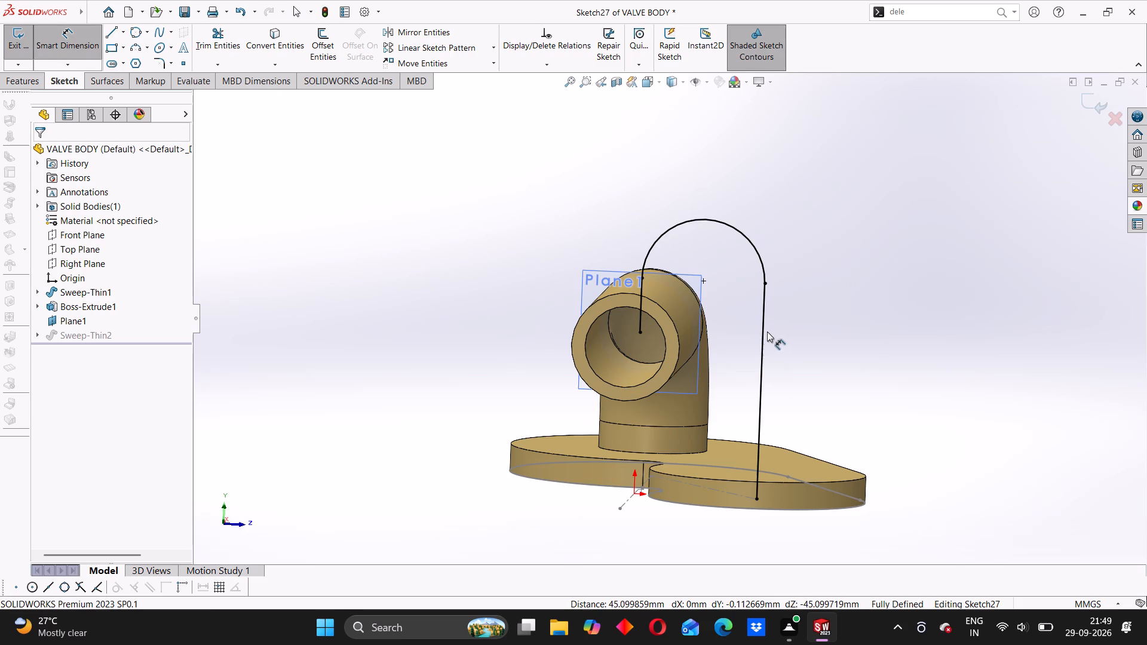
left_click(764, 333)
left_click(814, 333)
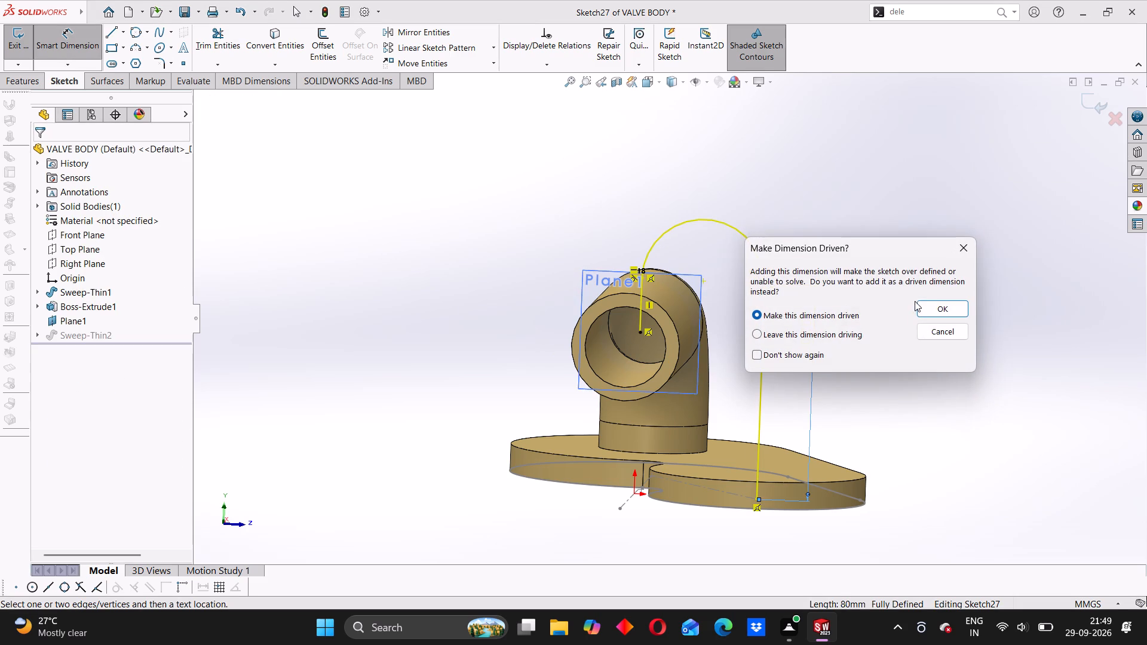
left_click(930, 306)
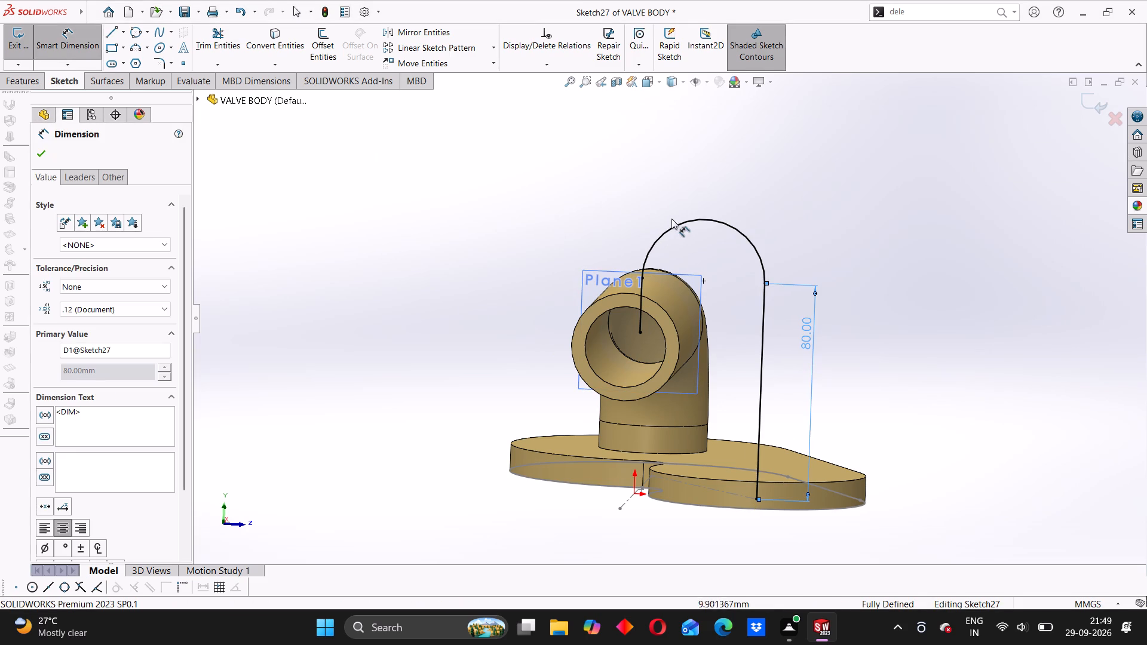
left_click(677, 224)
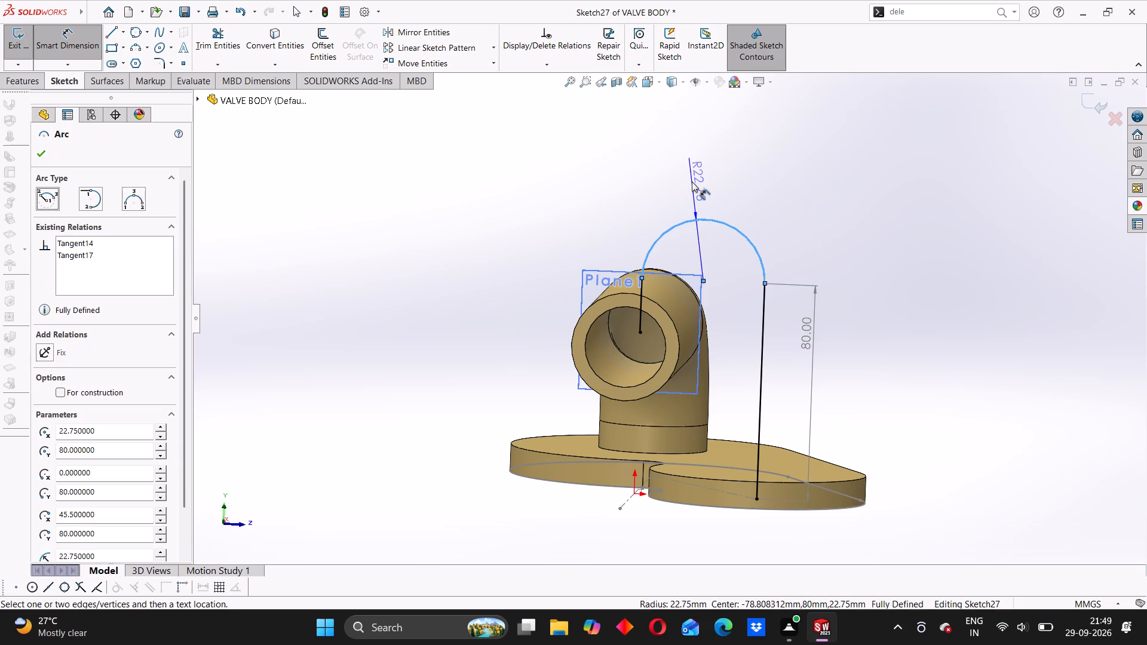
key("Escape")
left_click(1091, 103)
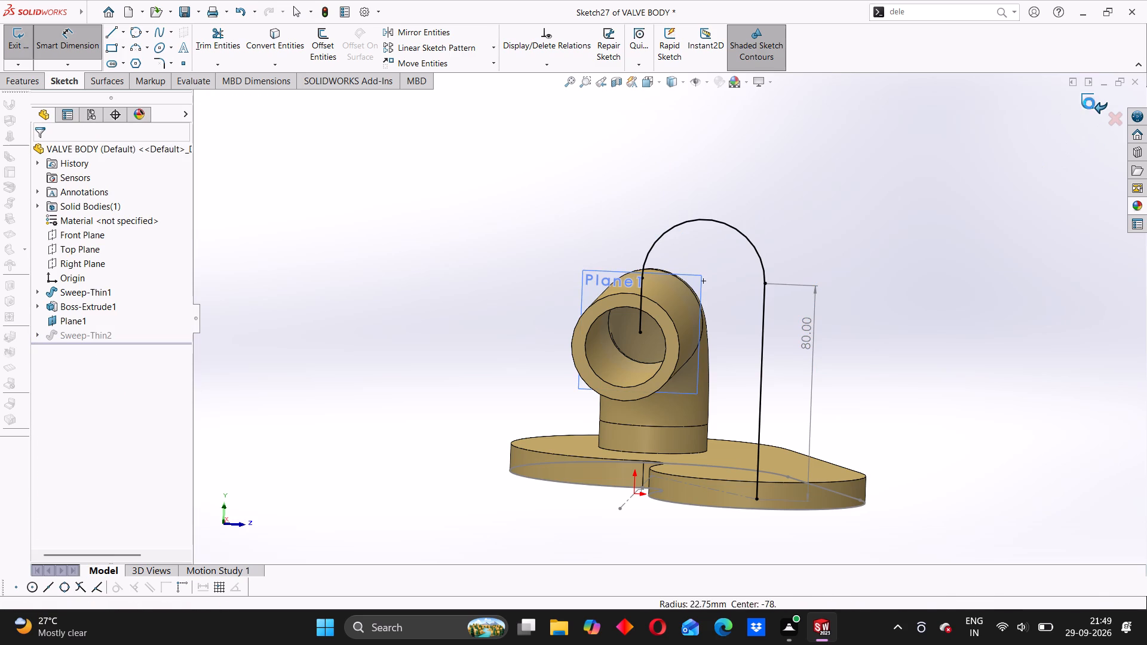
Examine the junction of the curved pipe and the bent pipe from outside and through the bent pipe's open end.
middle_click_drag(597, 429, 600, 425)
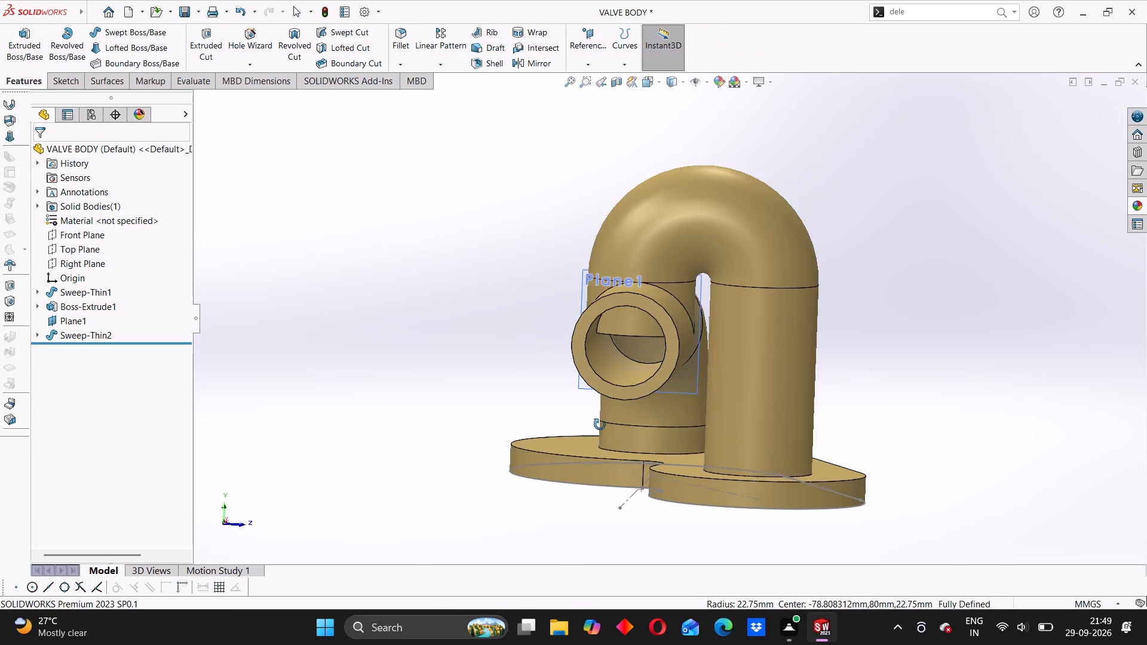
middle_click_drag(600, 425, 604, 400)
scroll(631, 345, "down", 3)
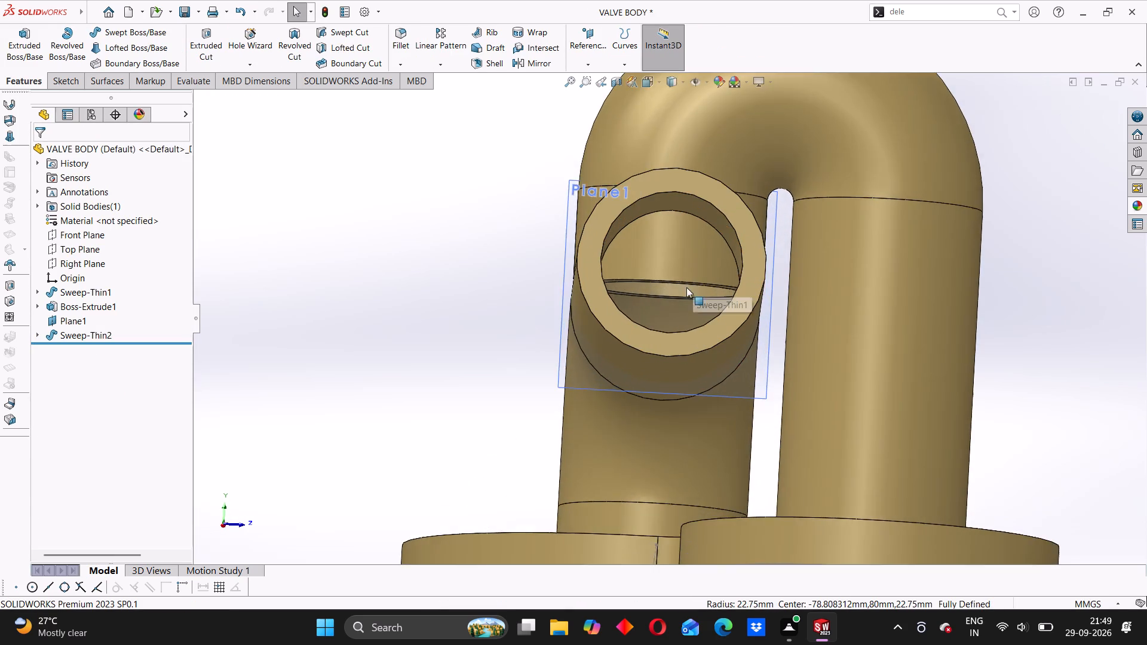
middle_click(690, 283)
middle_click_drag(691, 289, 693, 292)
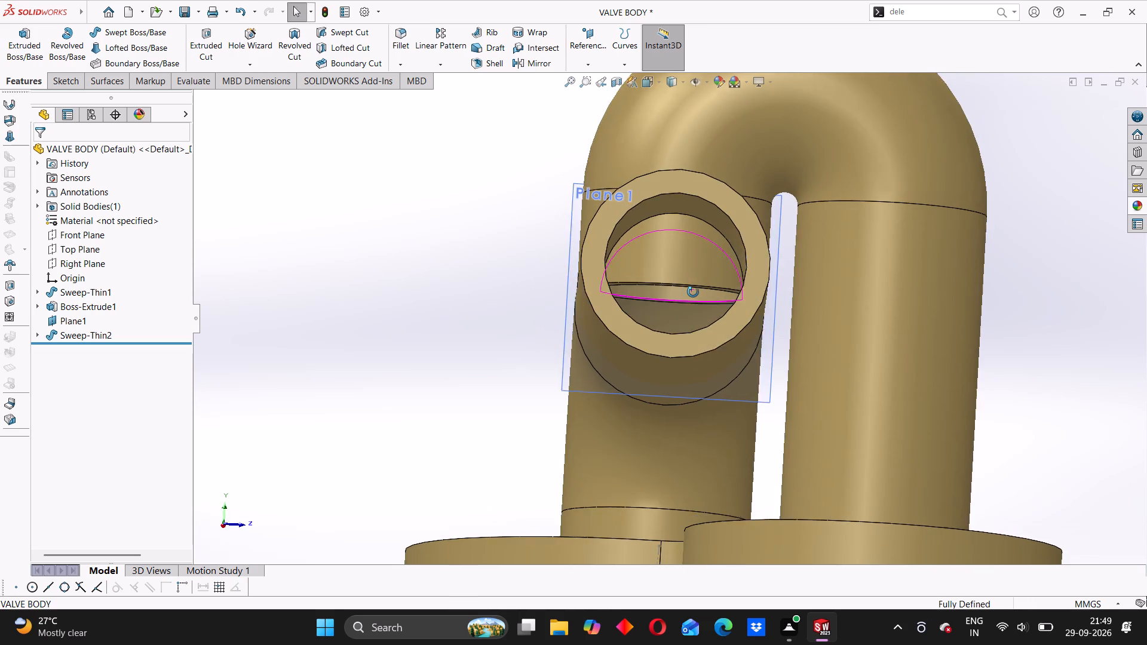
middle_click_drag(693, 292, 705, 295)
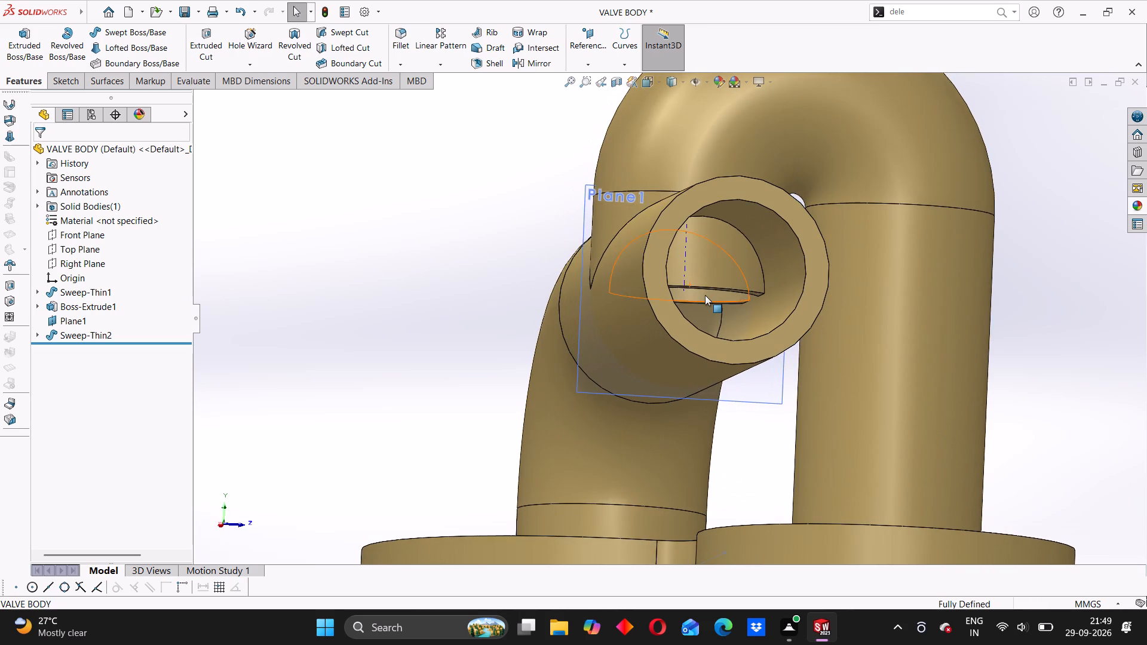
scroll(705, 295, "up", 2)
middle_click_drag(705, 295, 695, 300)
middle_click_drag(652, 309, 593, 333)
scroll(589, 333, "up", 3)
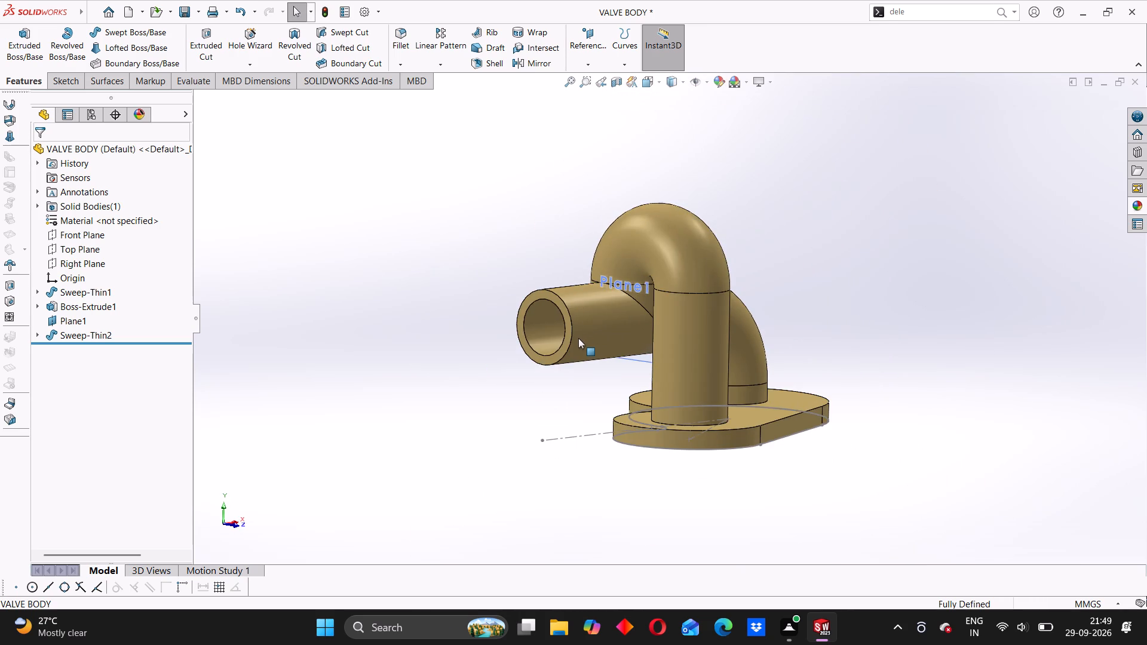
middle_click_drag(578, 339, 595, 339)
scroll(602, 312, "down", 3)
scroll(602, 312, "up", 3)
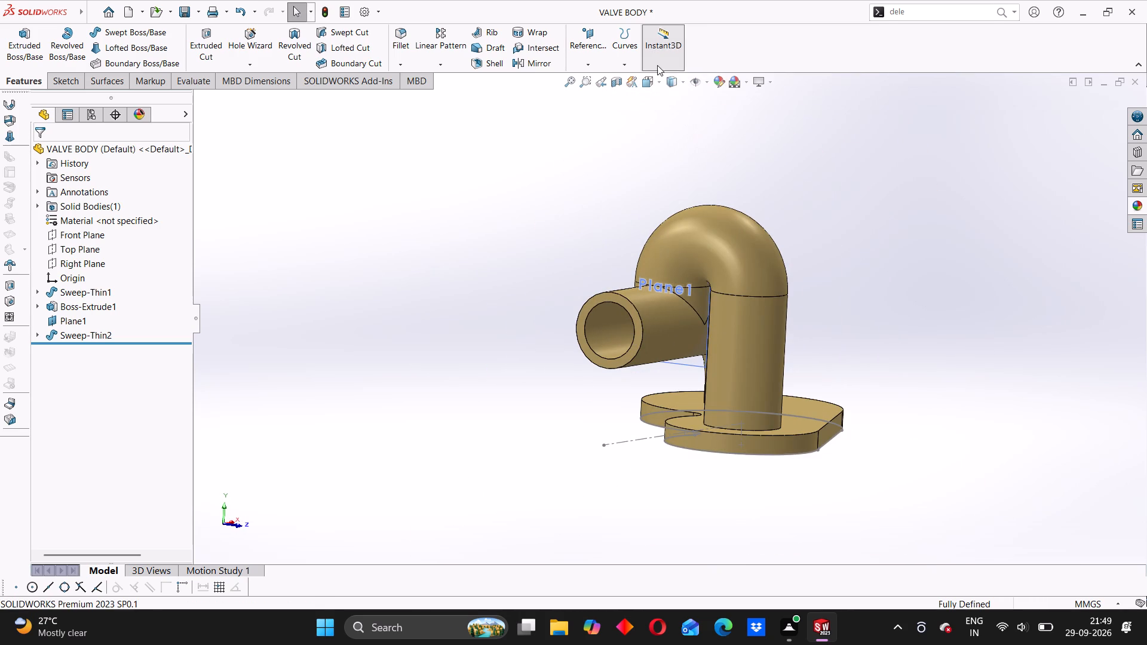
Show a planar section view of the valve body using the Front Plane.
left_click(623, 87)
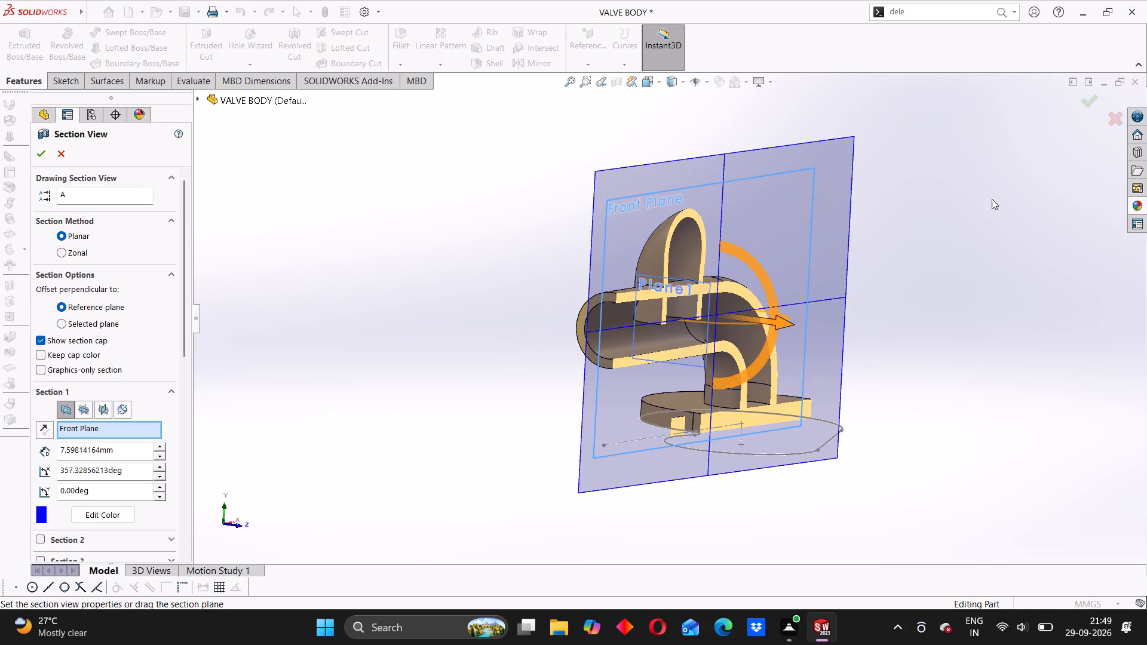
left_click(1083, 103)
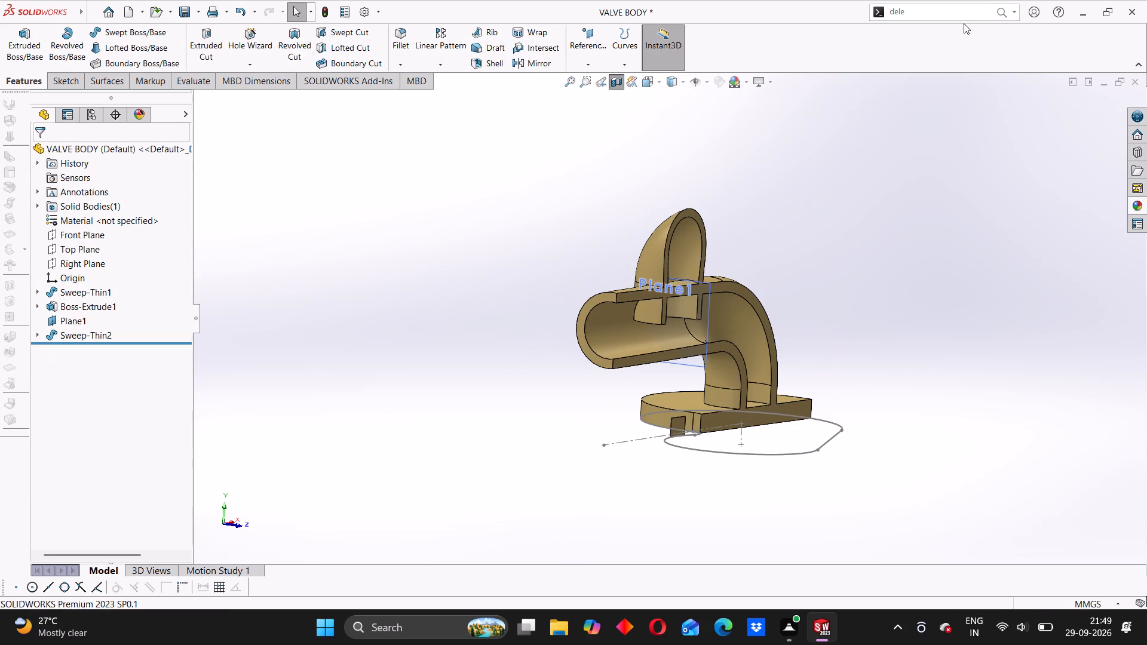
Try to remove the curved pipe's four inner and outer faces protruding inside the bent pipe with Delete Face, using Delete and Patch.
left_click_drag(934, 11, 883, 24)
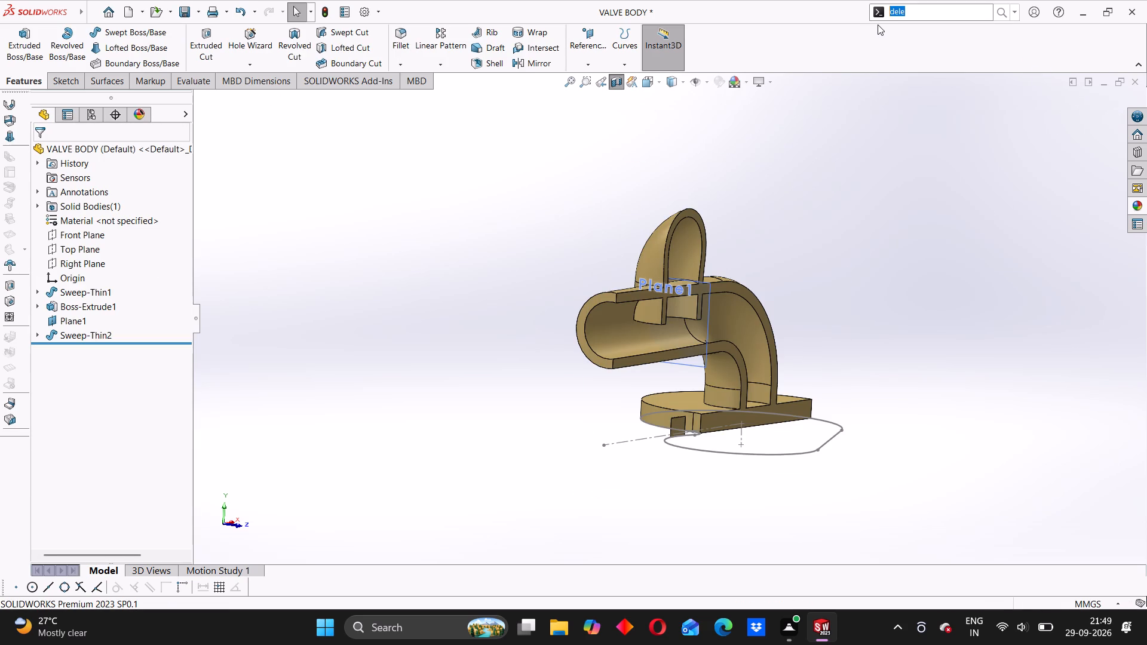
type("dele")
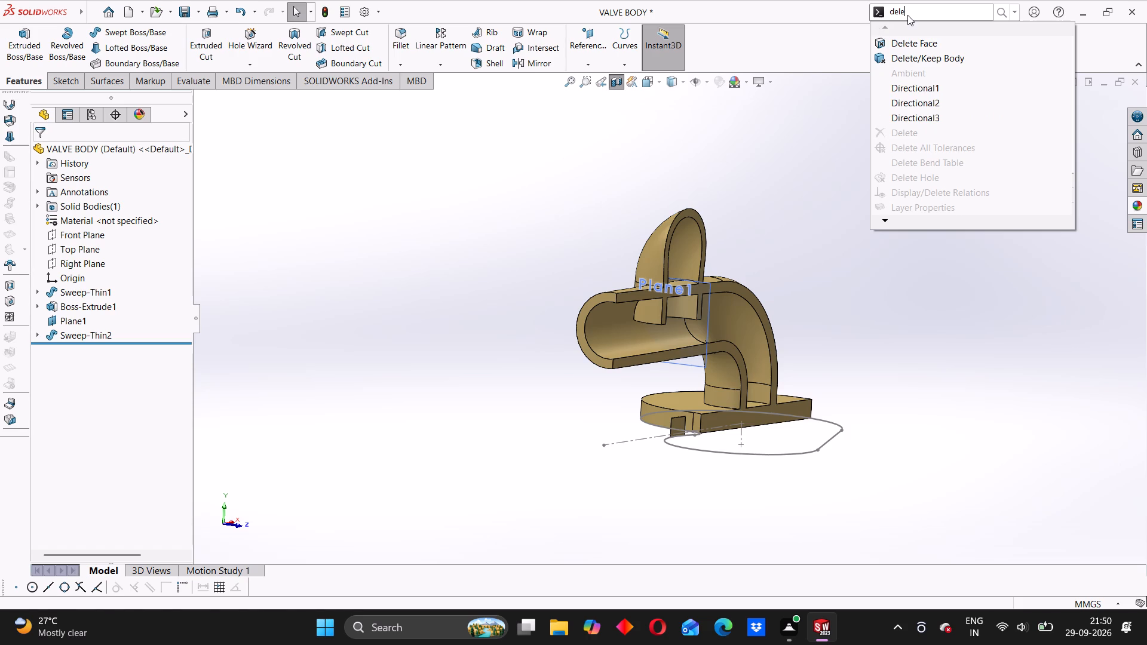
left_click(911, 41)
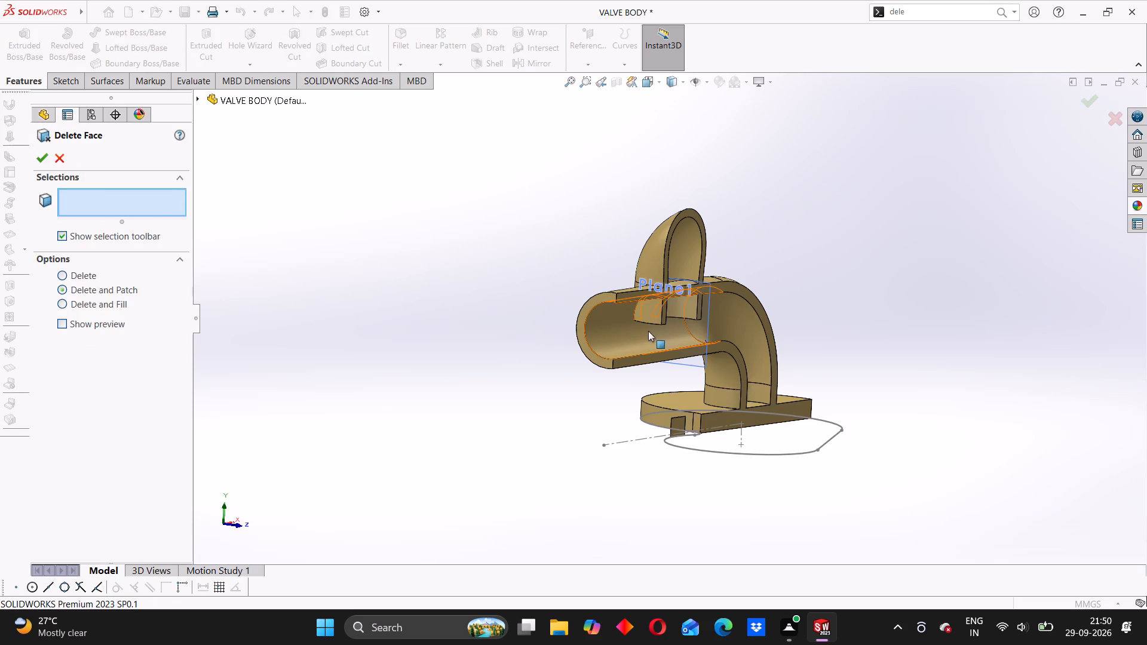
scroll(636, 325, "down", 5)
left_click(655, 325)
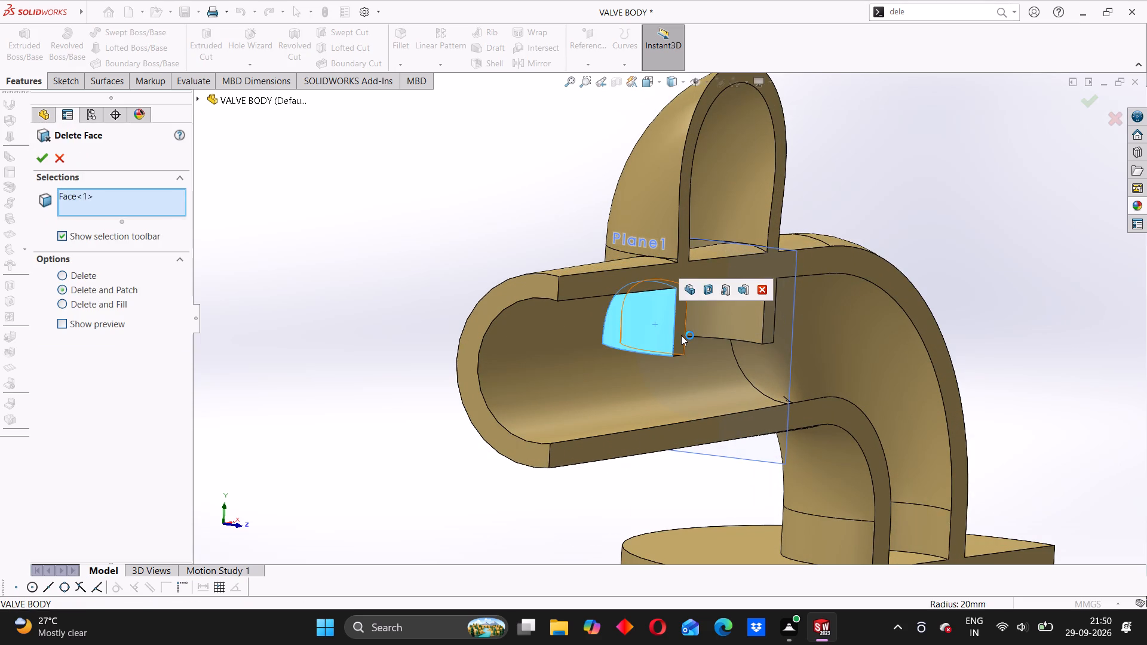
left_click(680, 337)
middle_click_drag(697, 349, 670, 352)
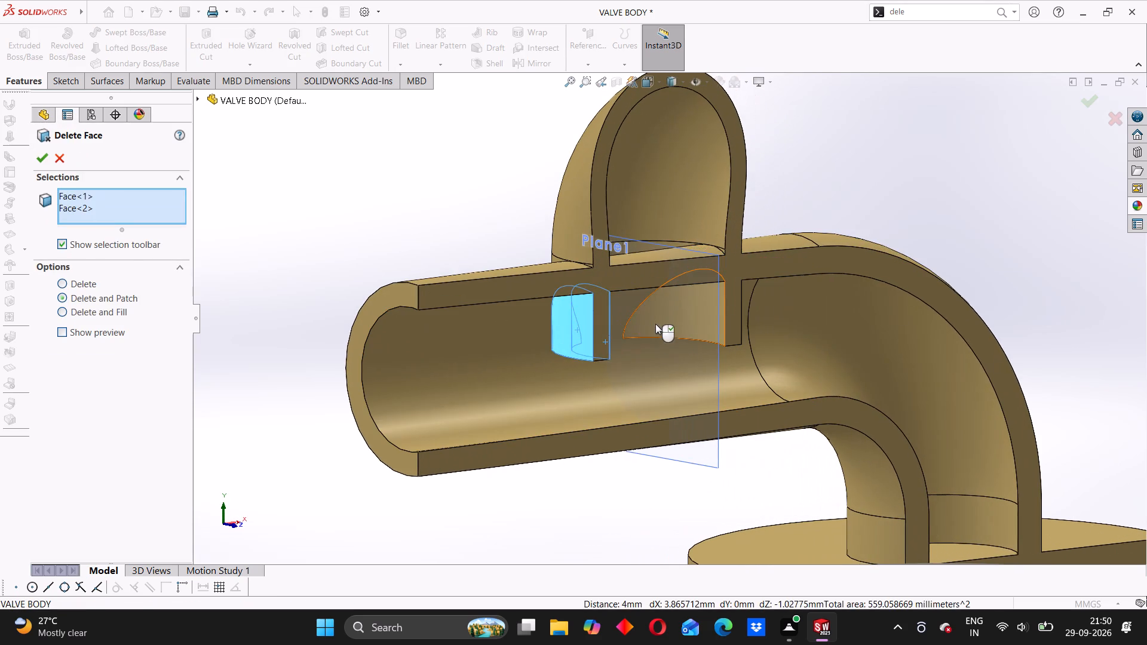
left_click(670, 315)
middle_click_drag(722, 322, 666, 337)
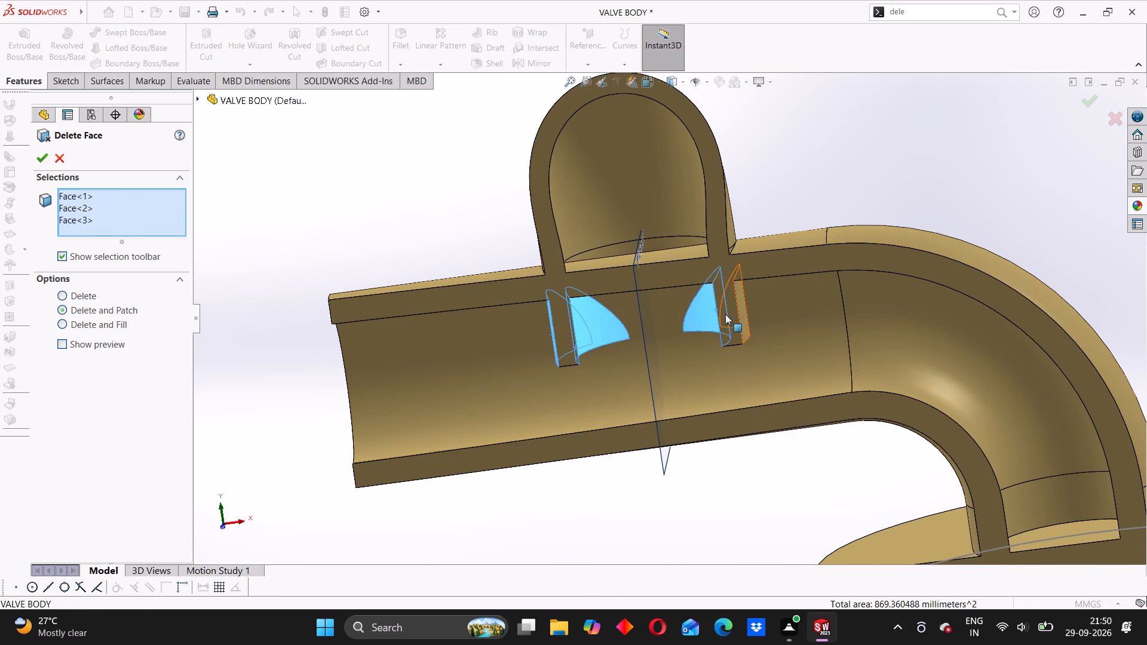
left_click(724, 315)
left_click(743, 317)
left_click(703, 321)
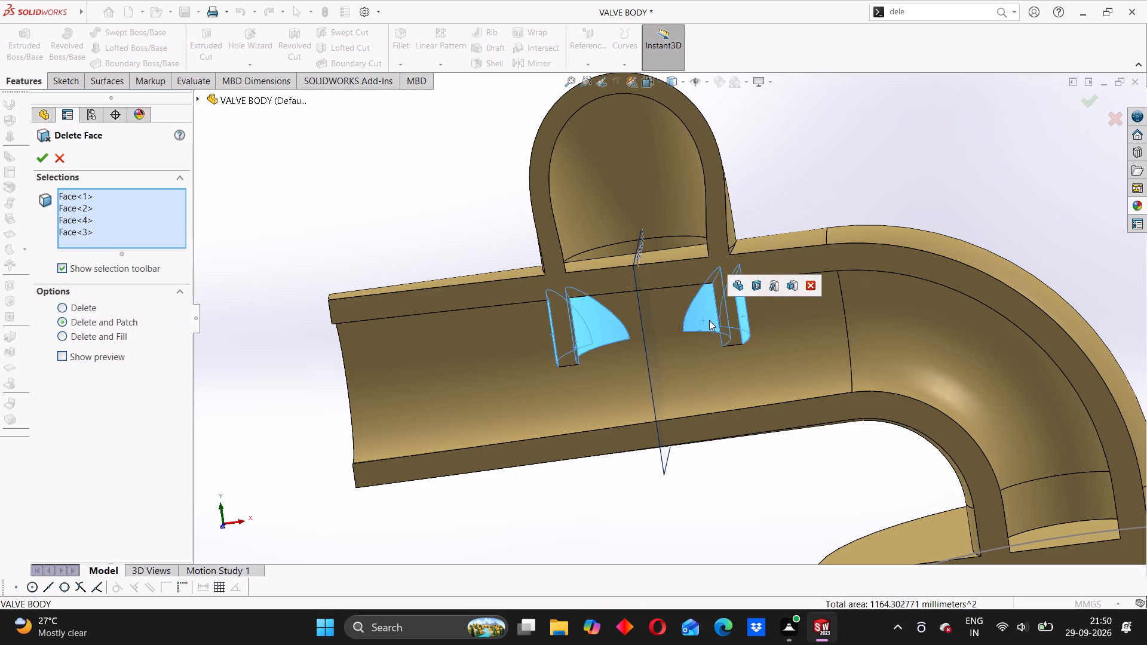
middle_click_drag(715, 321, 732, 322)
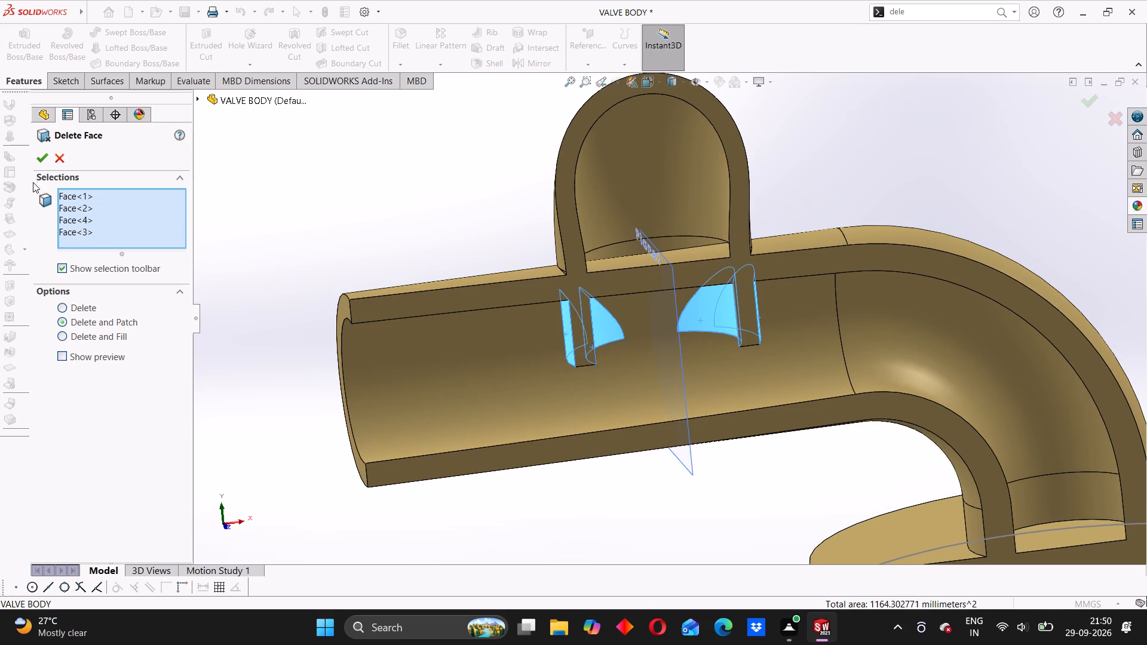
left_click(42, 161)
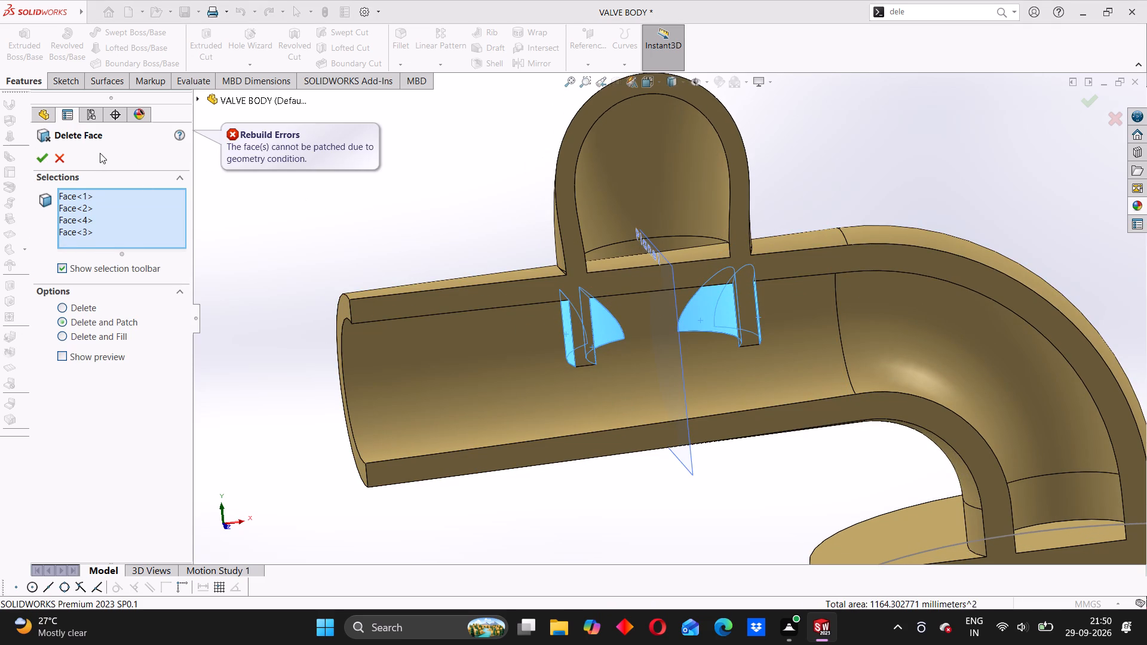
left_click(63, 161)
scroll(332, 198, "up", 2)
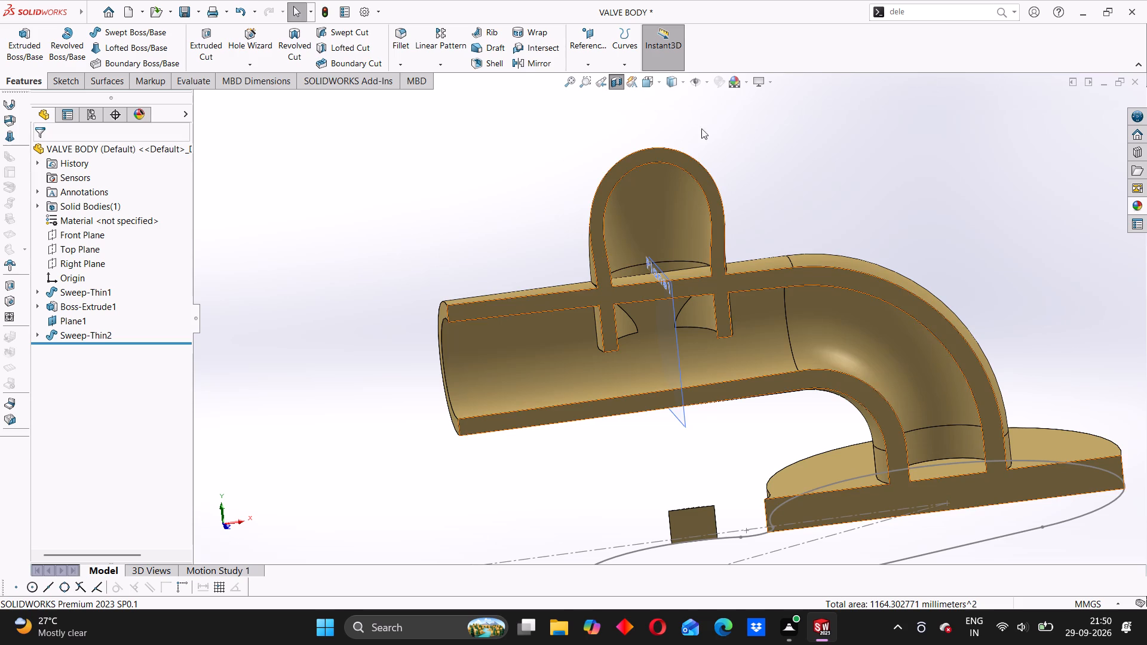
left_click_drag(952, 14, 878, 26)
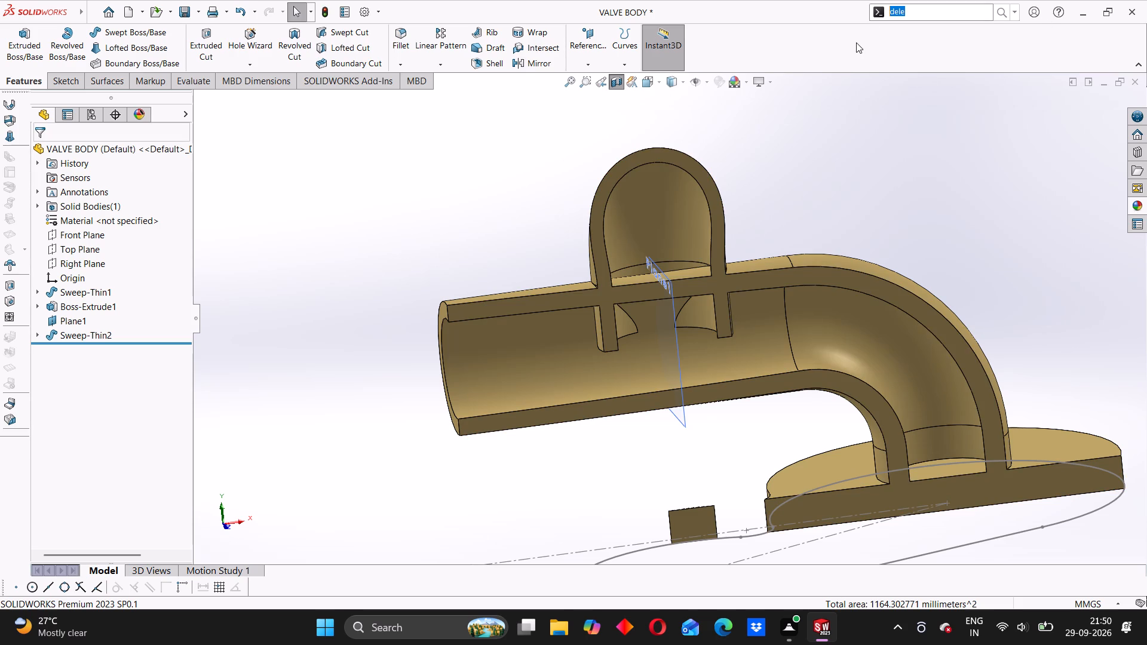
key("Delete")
Turn off the section view of the valve body.
left_click(615, 83)
scroll(571, 225, "up", 2)
scroll(563, 273, "up", 1)
middle_click_drag(563, 273, 628, 265)
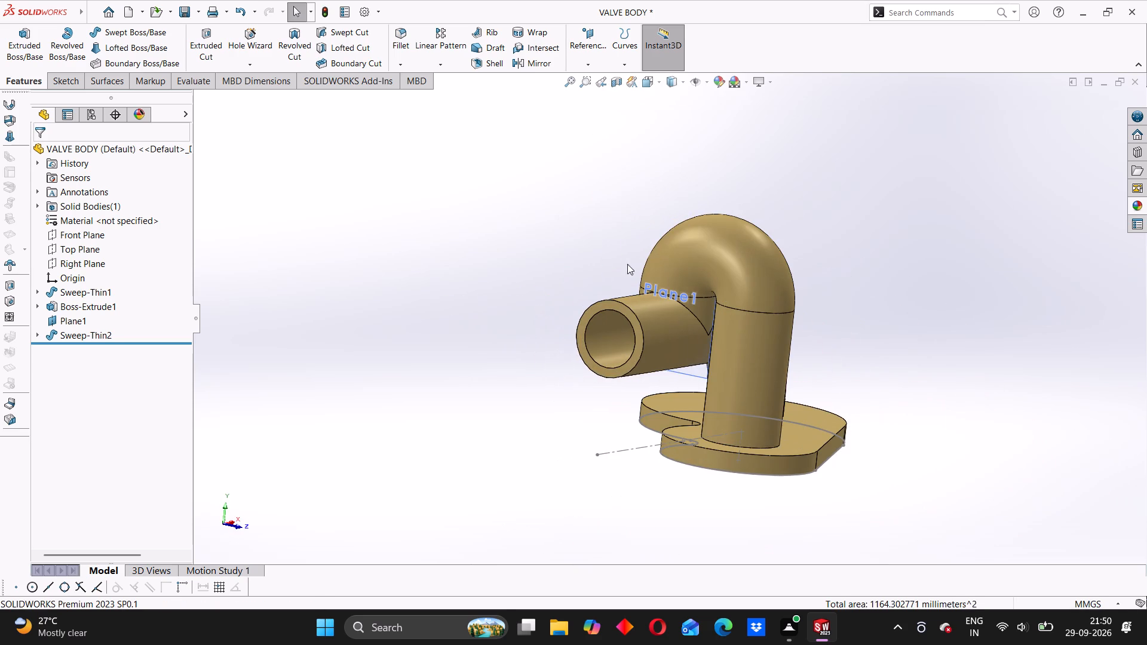
Edit the curved pipe's thin sweep and set its wall thickness to 5 mm.
right_click(51, 337)
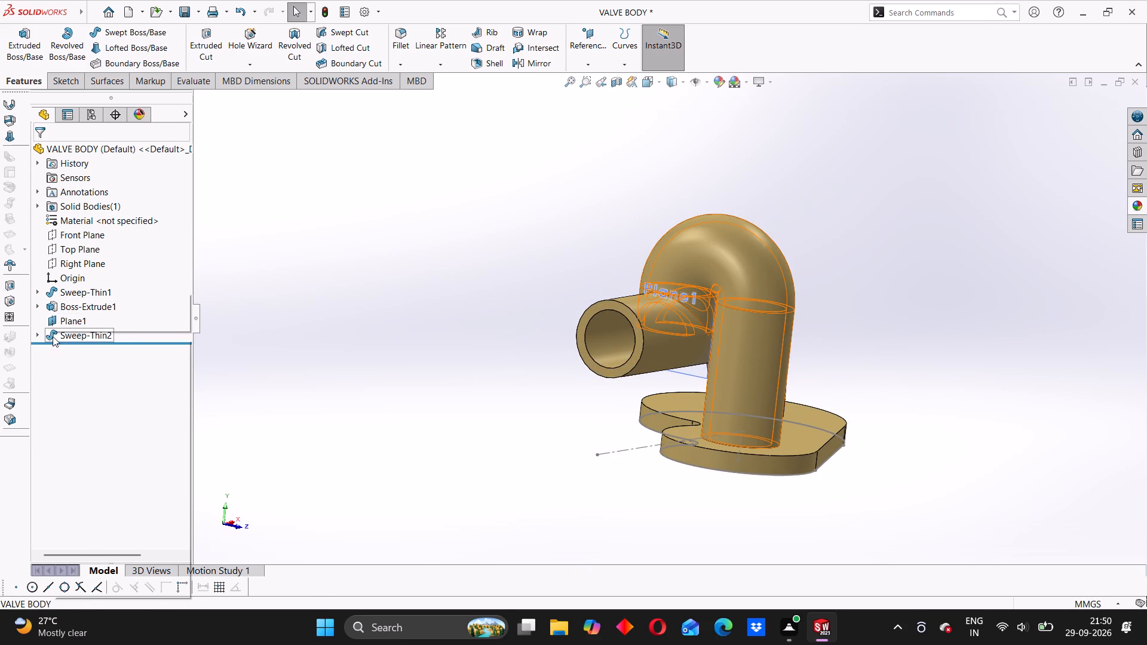
left_click(65, 304)
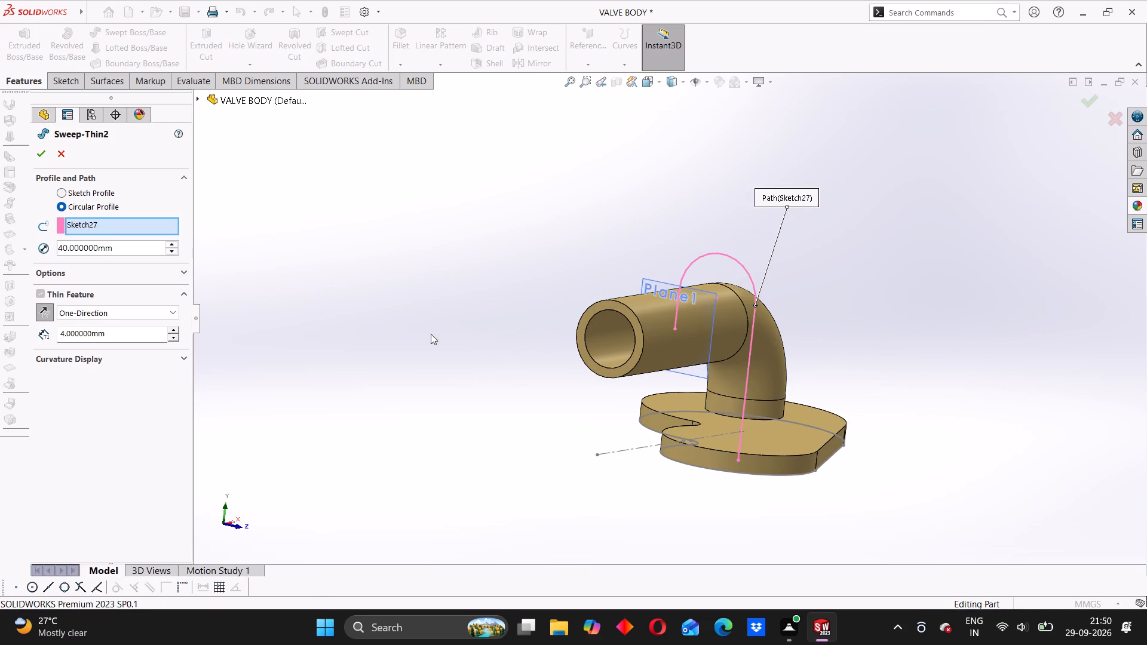
left_click_drag(109, 334, 65, 339)
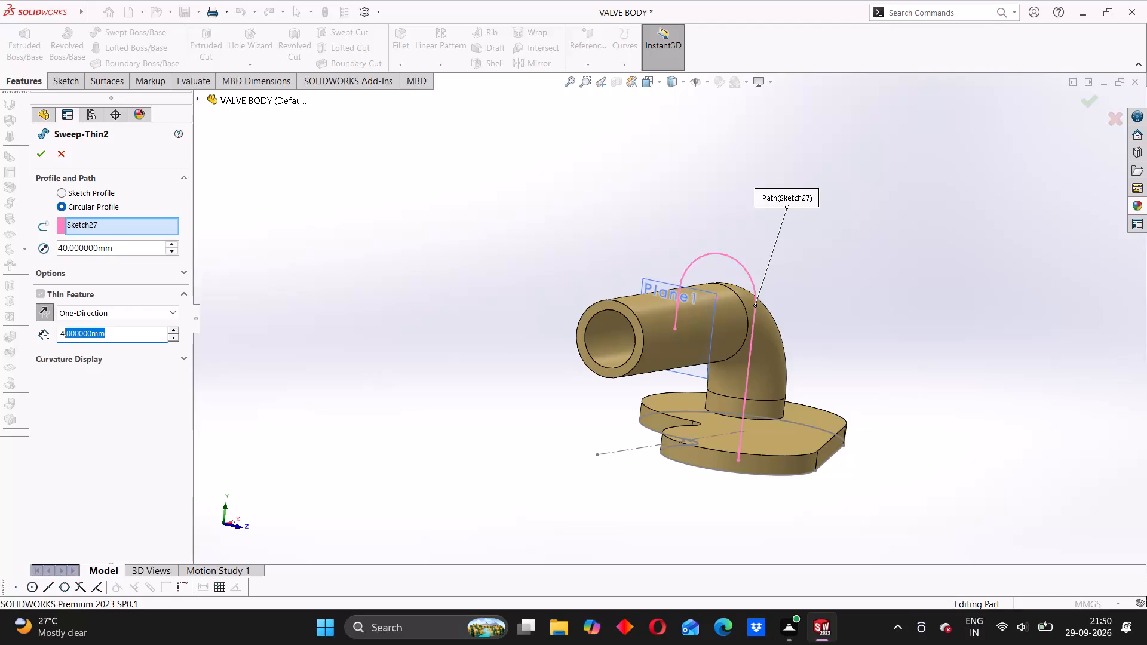
left_click_drag(65, 339, 49, 342)
key("5")
key("Return")
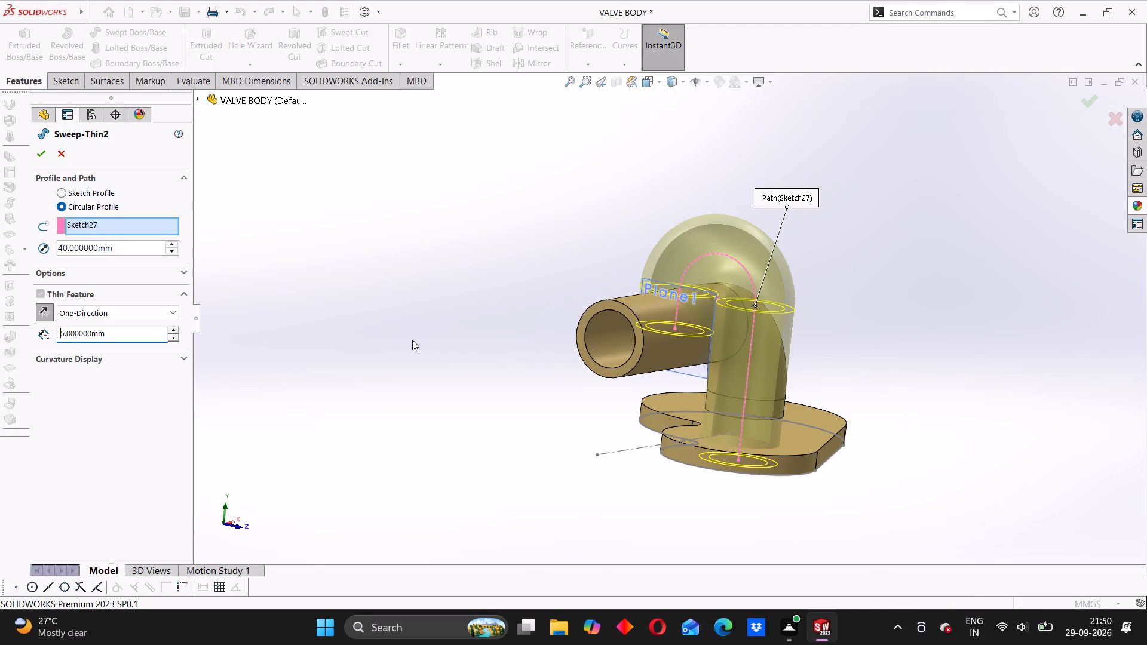
scroll(559, 365, "up", 1)
middle_click_drag(559, 366, 606, 365)
scroll(744, 334, "down", 4)
middle_click_drag(680, 349, 660, 335)
scroll(605, 317, "down", 3)
middle_click_drag(576, 326, 578, 316)
scroll(491, 336, "up", 3)
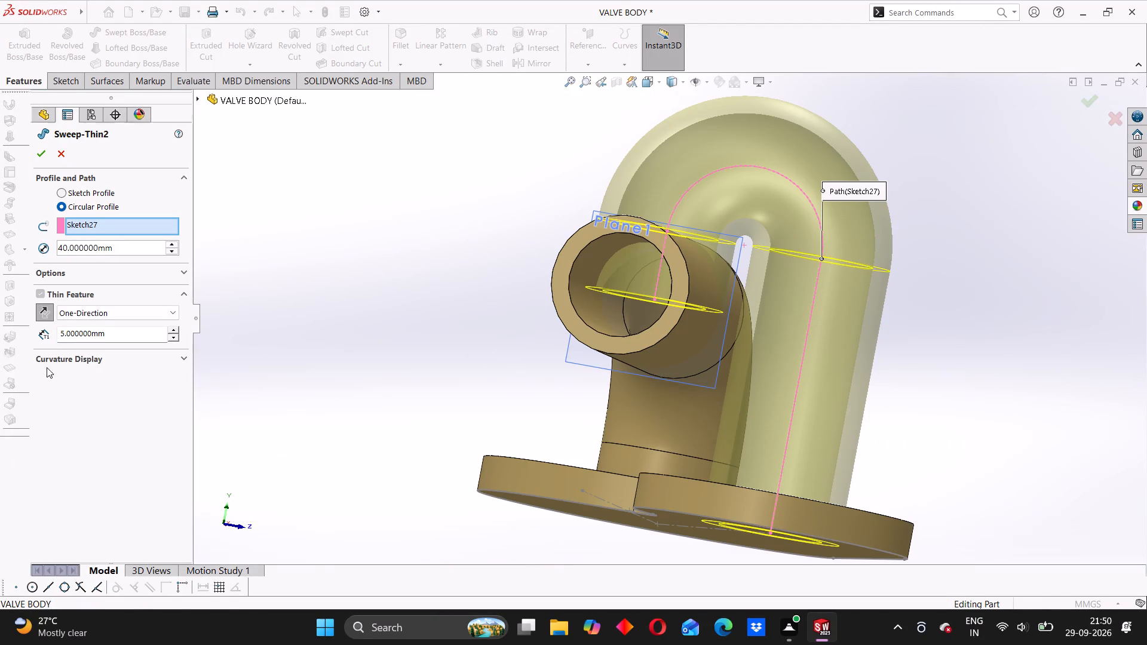
left_click(44, 312)
left_click(44, 312)
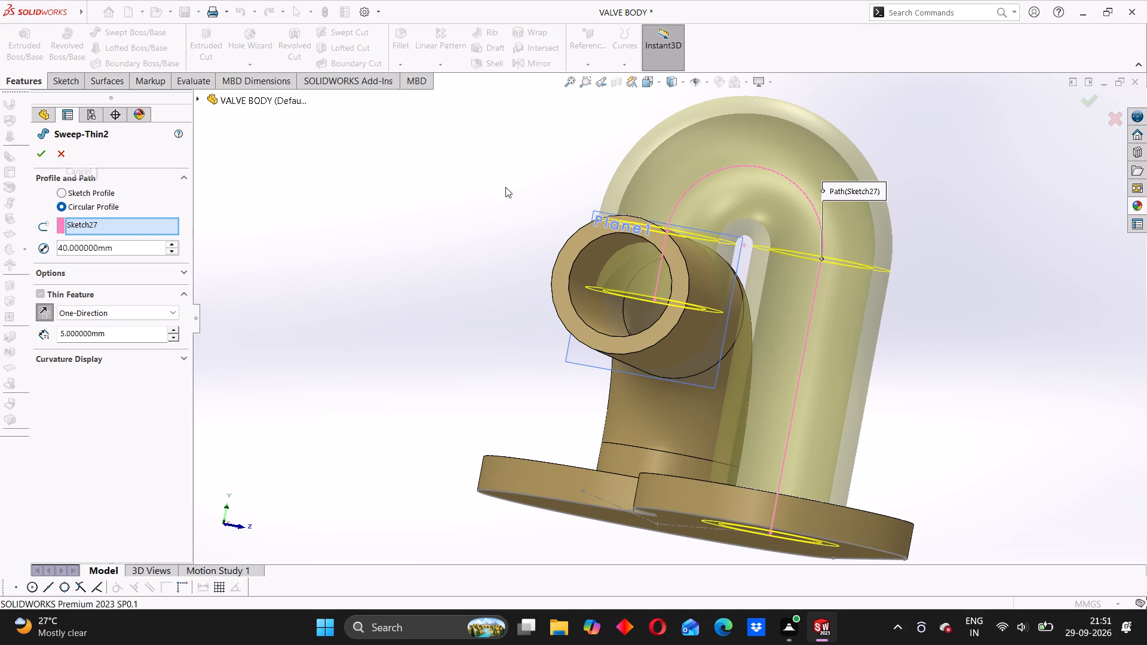
left_click(689, 236)
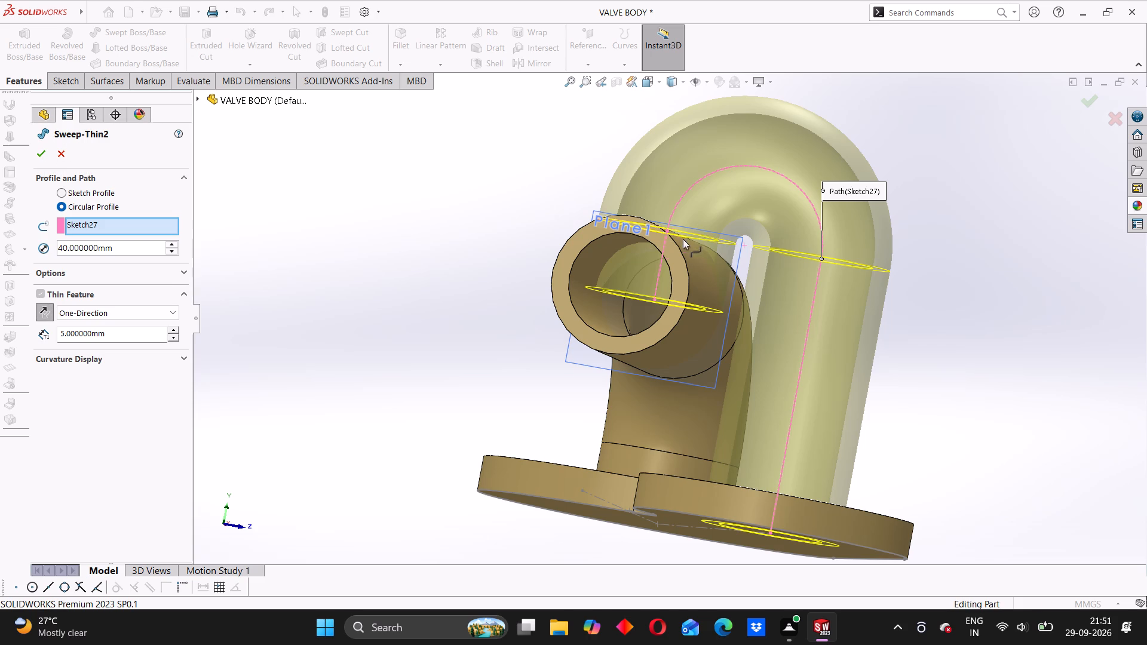
middle_click_drag(657, 285, 648, 321)
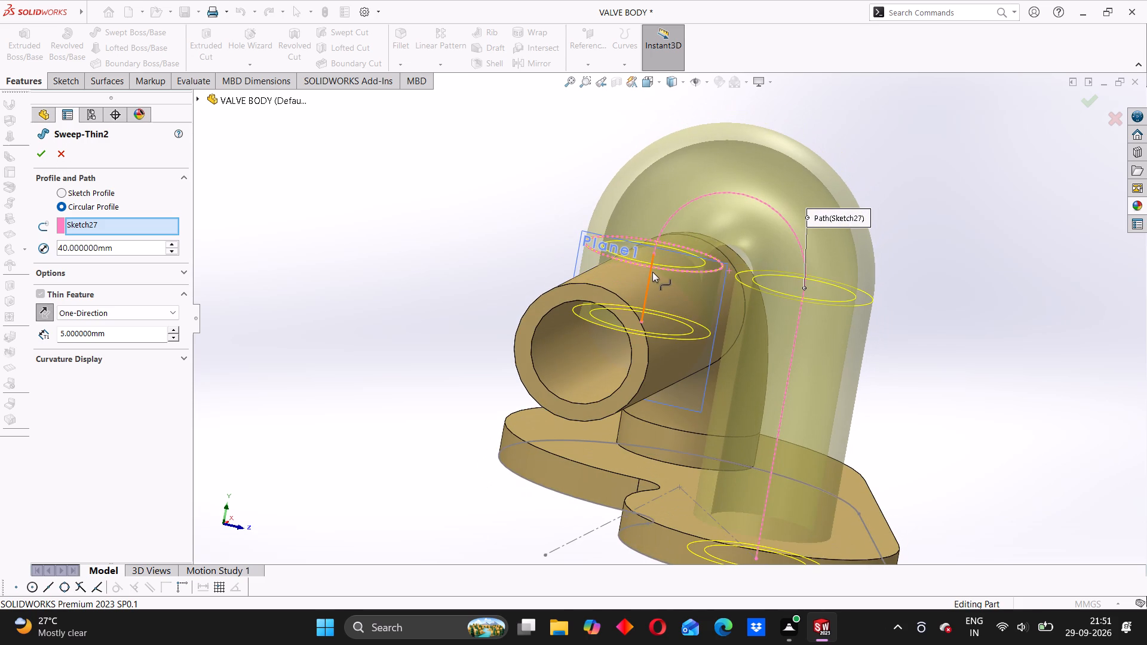
left_click(654, 269)
left_click(654, 269)
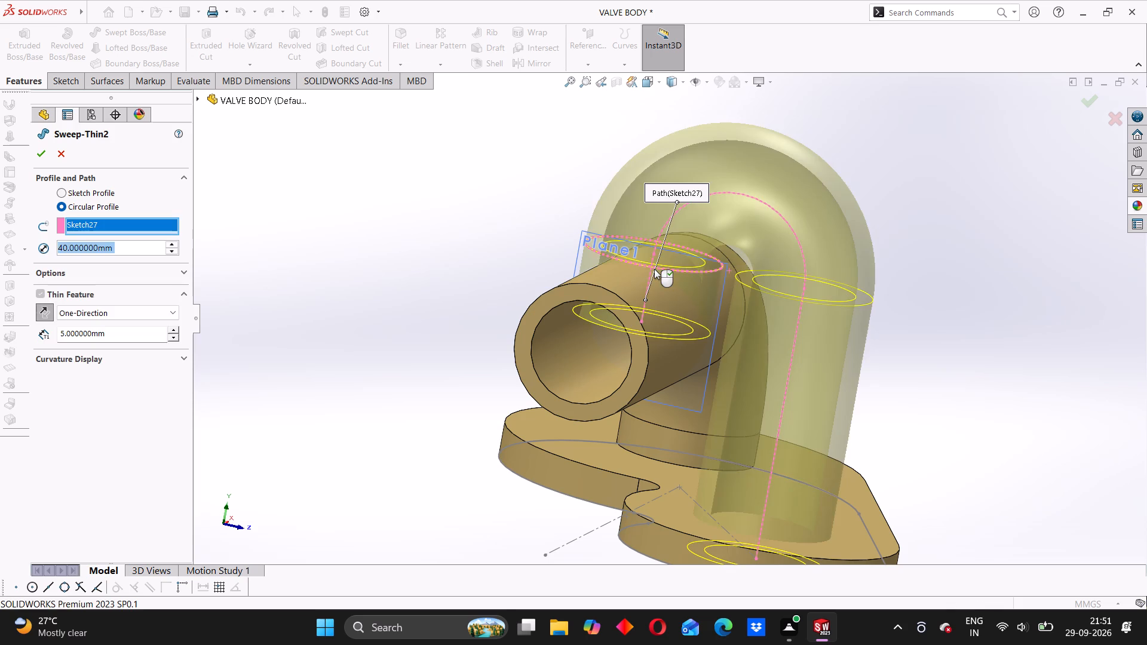
left_click(654, 269)
left_click(654, 269)
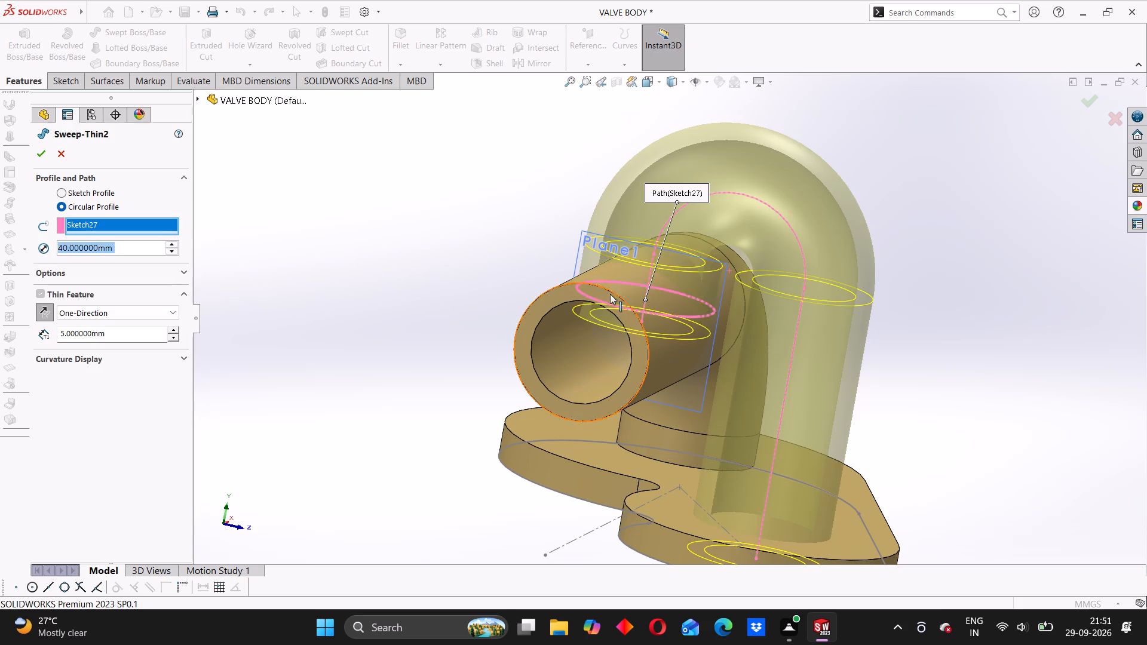
middle_click_drag(482, 301, 505, 299)
middle_click_drag(504, 298, 497, 299)
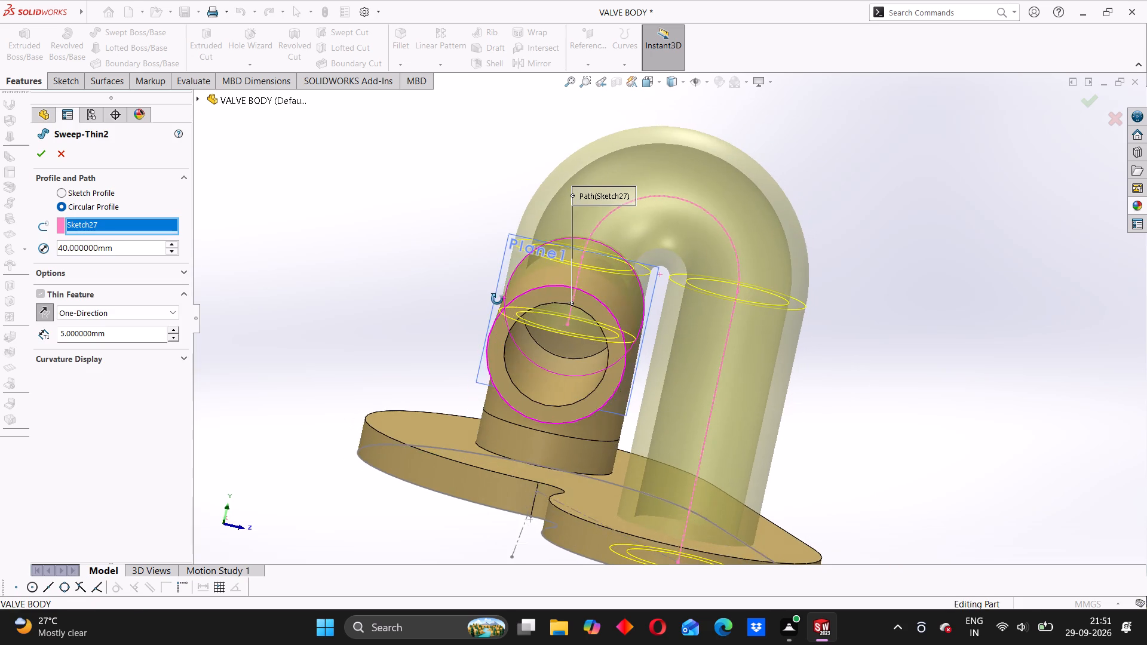
middle_click_drag(497, 299, 500, 284)
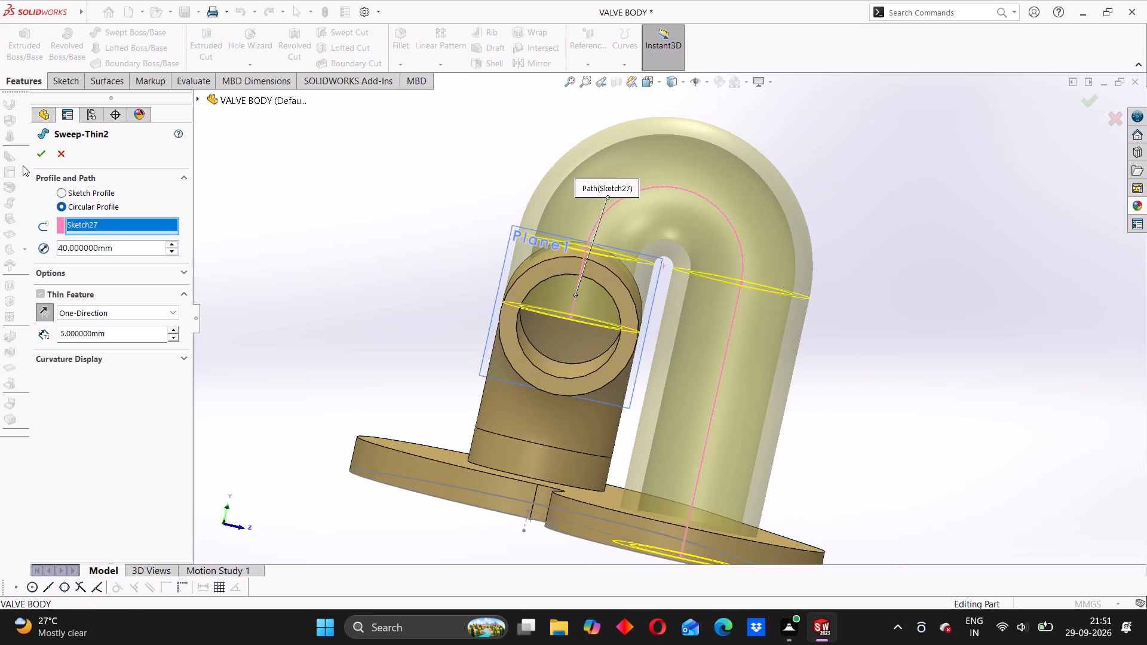
left_click(36, 156)
Show a planar section view of the valve body using the Front Plane.
scroll(592, 279, "down", 2)
middle_click_drag(579, 334, 591, 328)
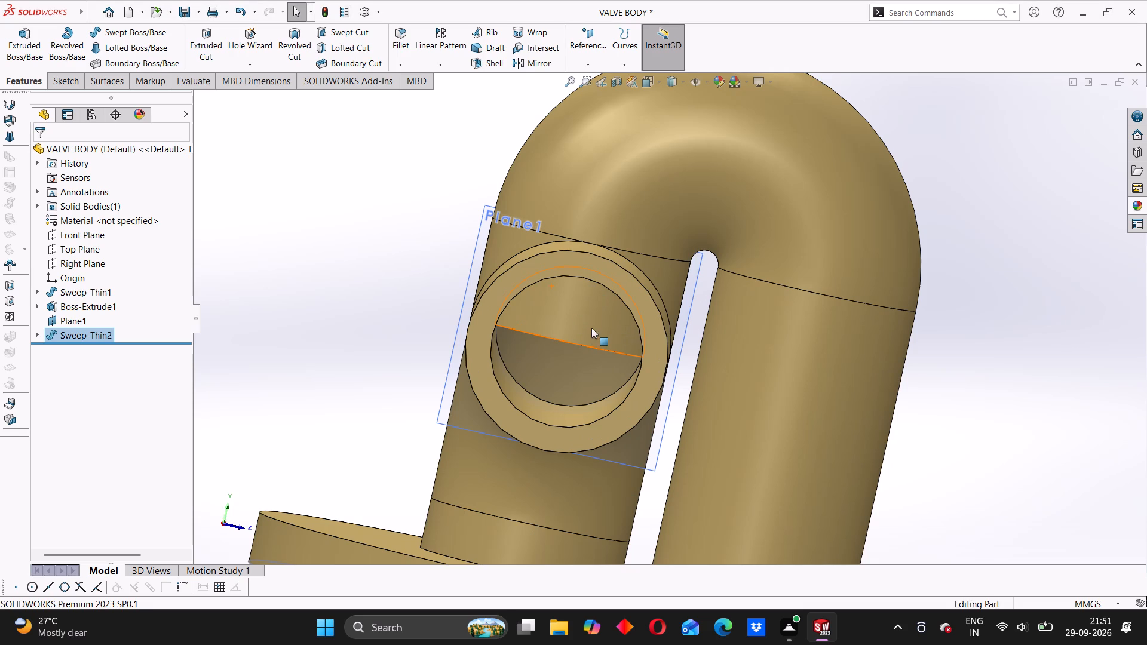
middle_click_drag(591, 328, 603, 317)
middle_click_drag(572, 334, 559, 309)
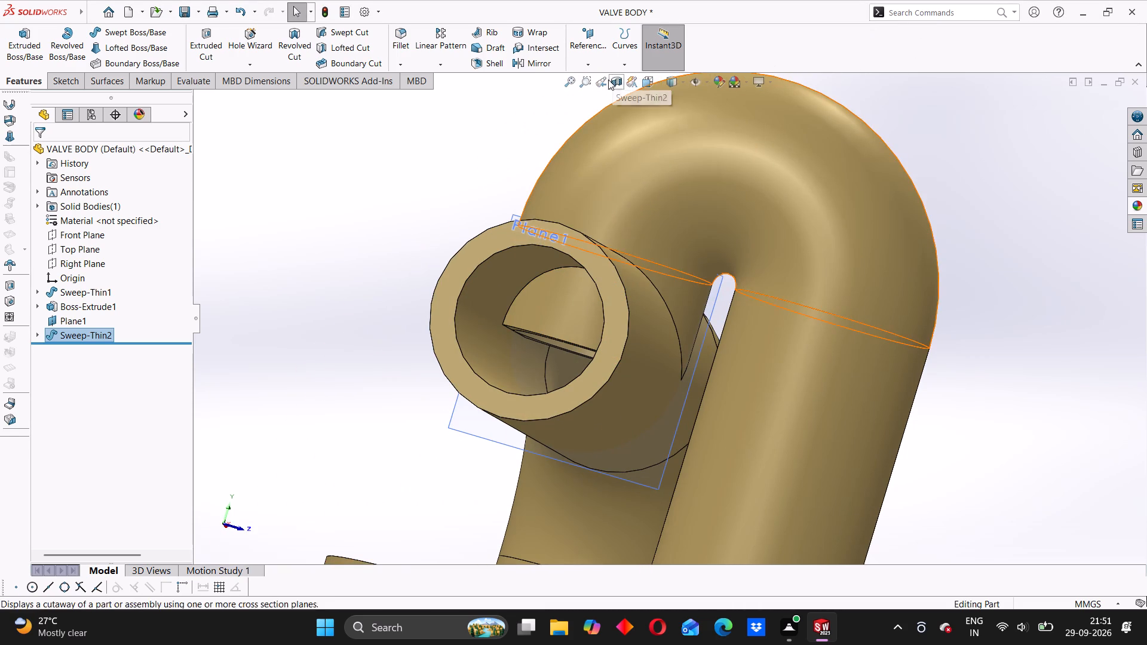
left_click(608, 79)
left_click(611, 81)
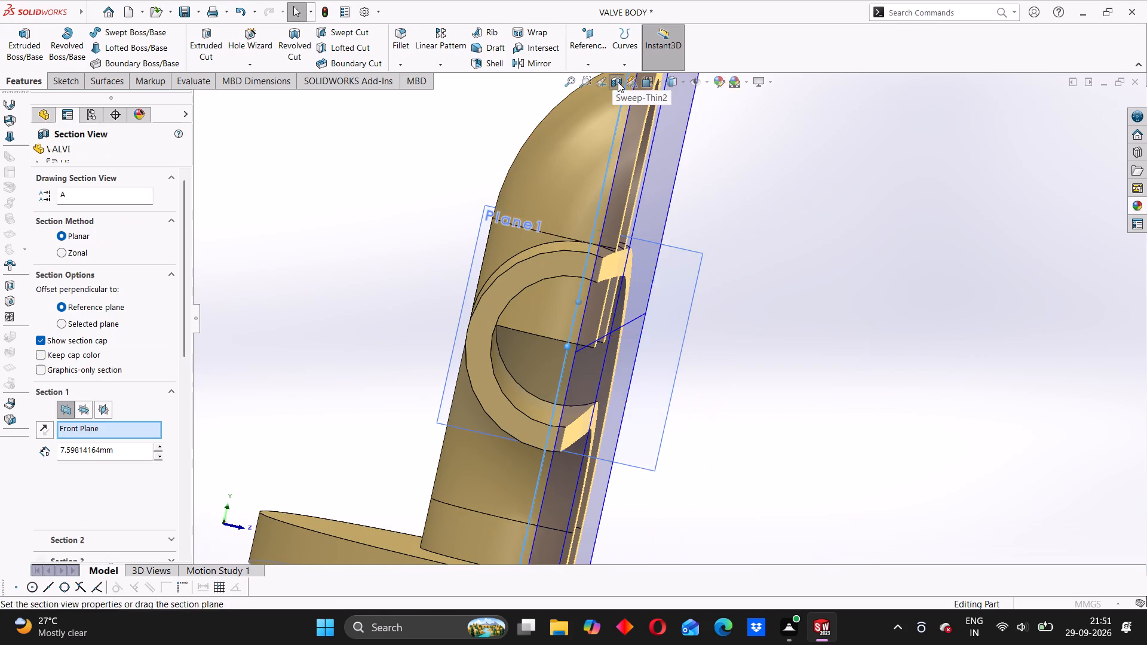
middle_click_drag(801, 218, 735, 258)
scroll(682, 266, "up", 4)
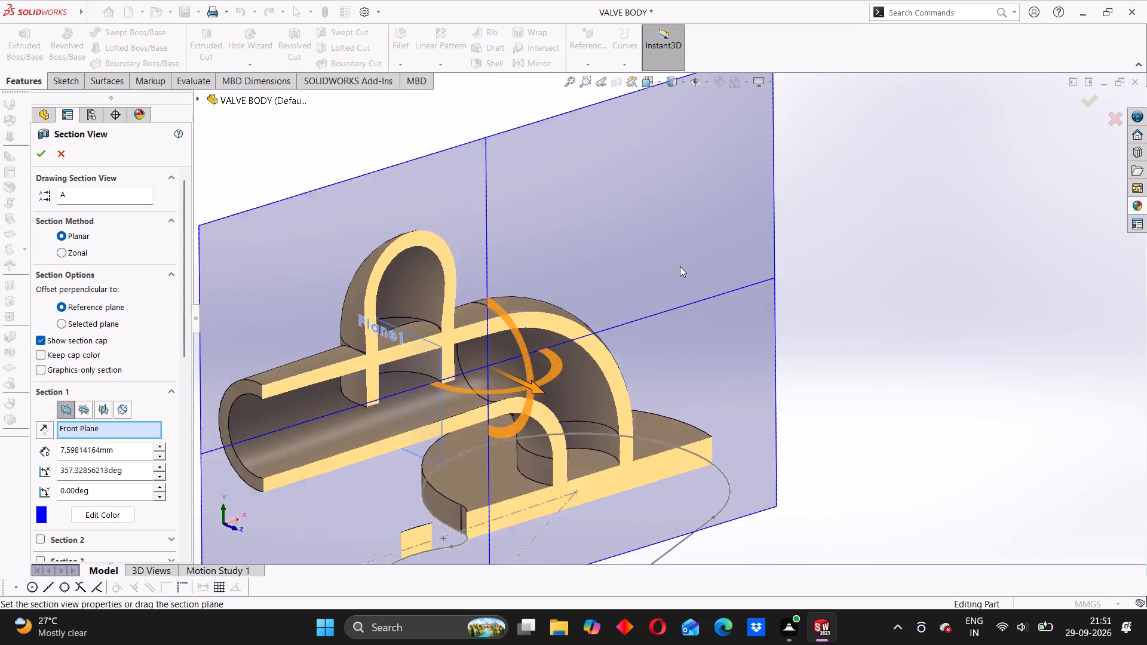
left_click(924, 12)
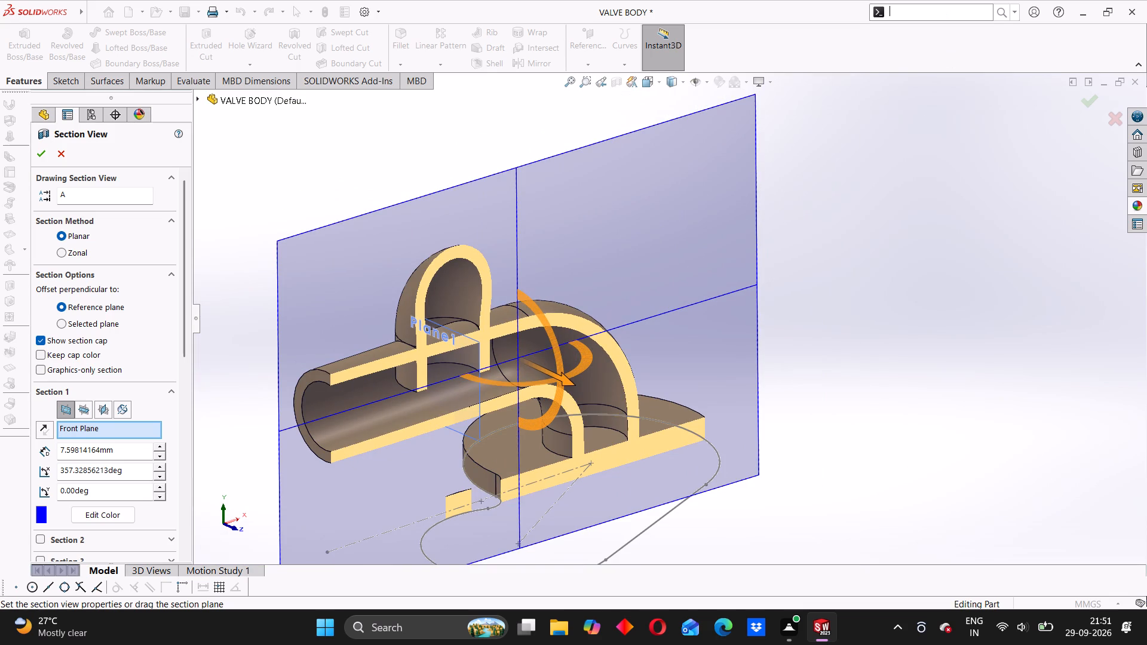
left_click(1081, 102)
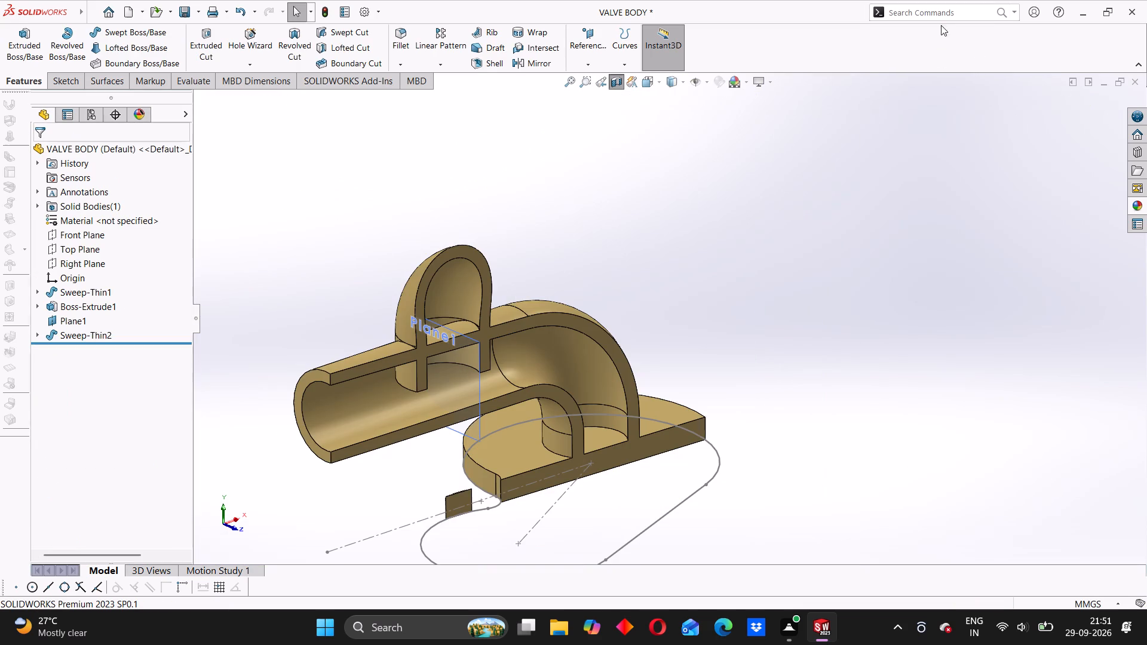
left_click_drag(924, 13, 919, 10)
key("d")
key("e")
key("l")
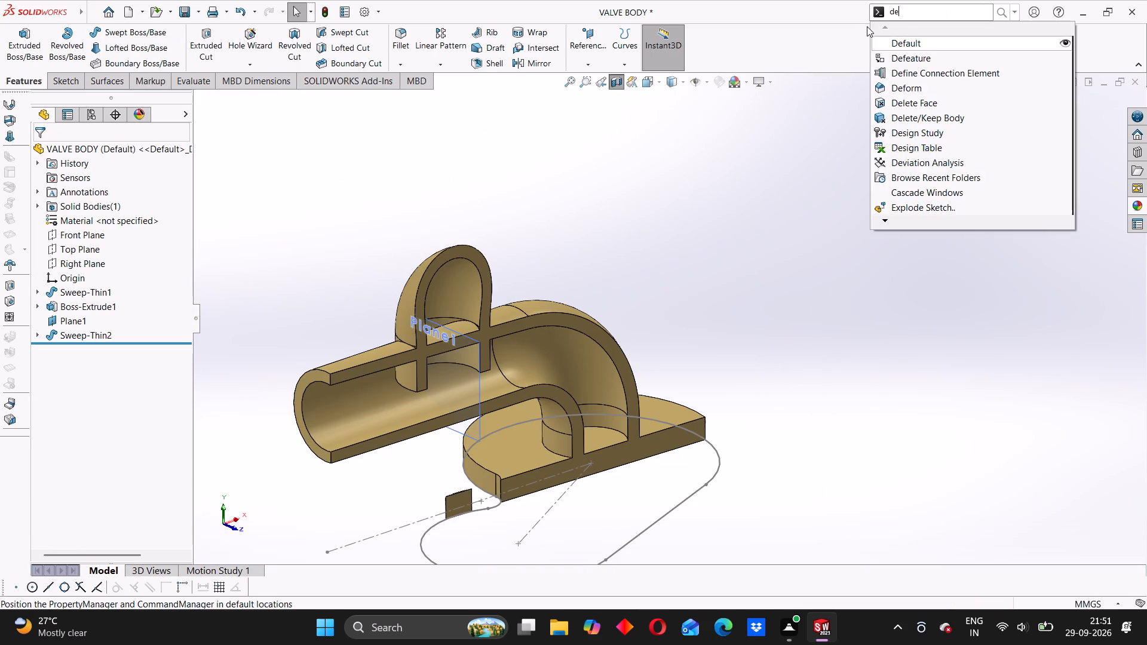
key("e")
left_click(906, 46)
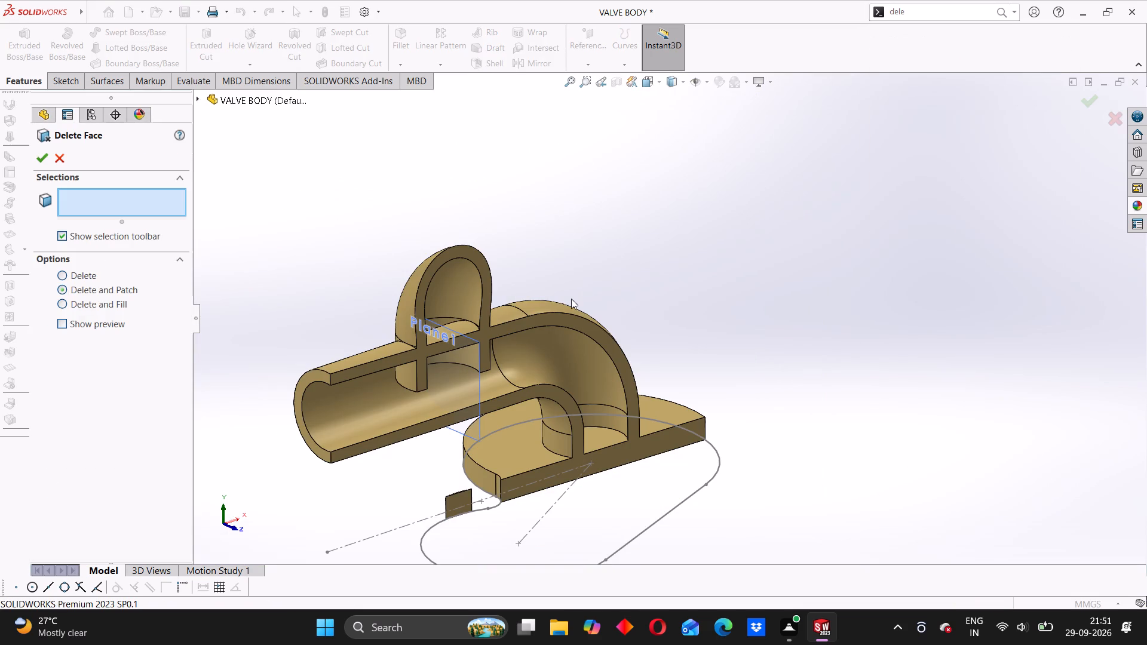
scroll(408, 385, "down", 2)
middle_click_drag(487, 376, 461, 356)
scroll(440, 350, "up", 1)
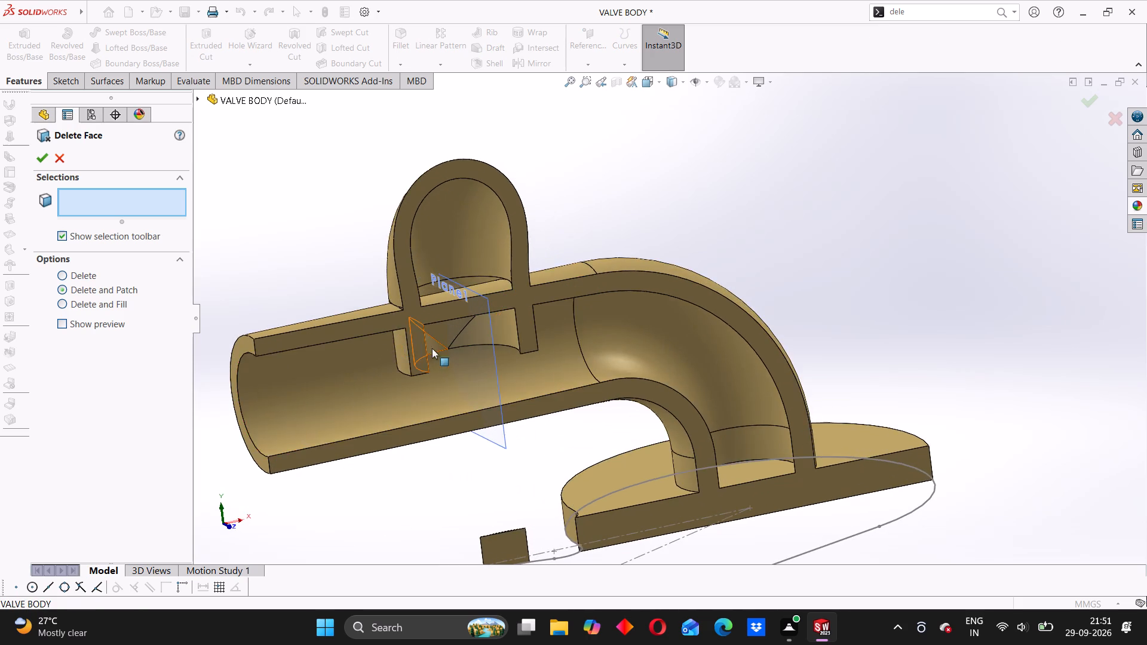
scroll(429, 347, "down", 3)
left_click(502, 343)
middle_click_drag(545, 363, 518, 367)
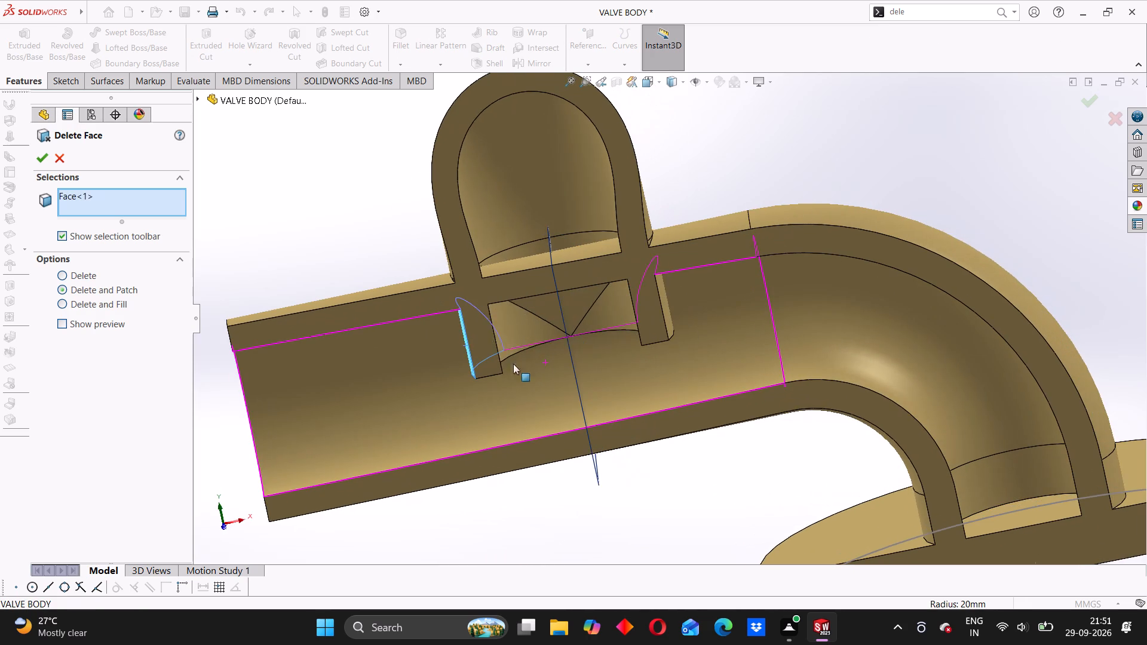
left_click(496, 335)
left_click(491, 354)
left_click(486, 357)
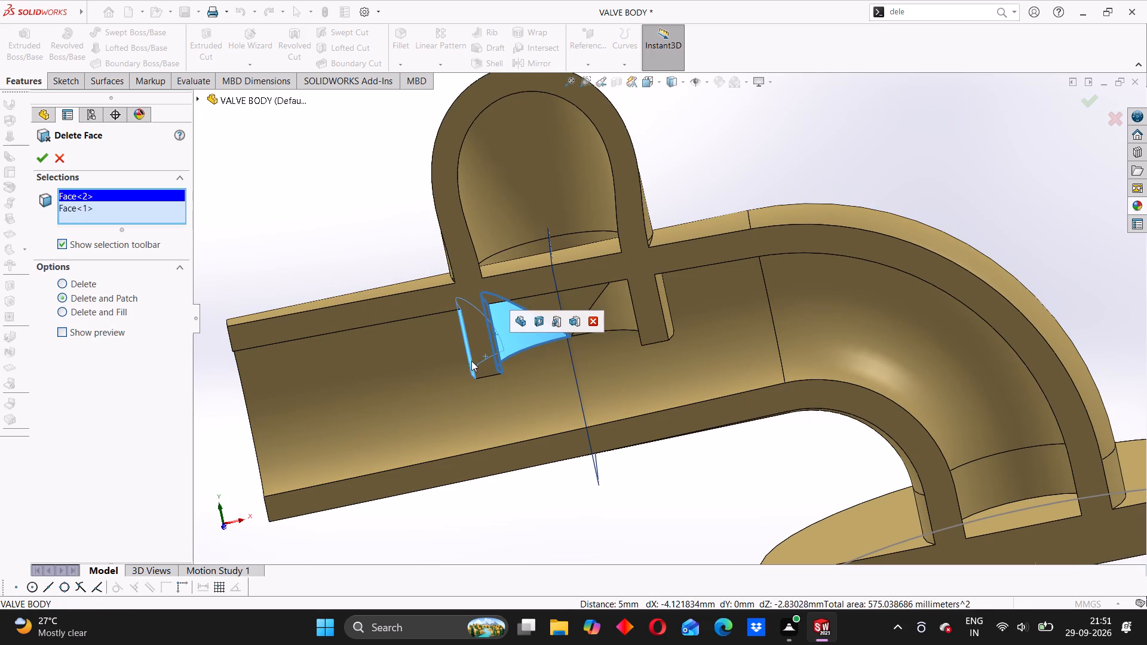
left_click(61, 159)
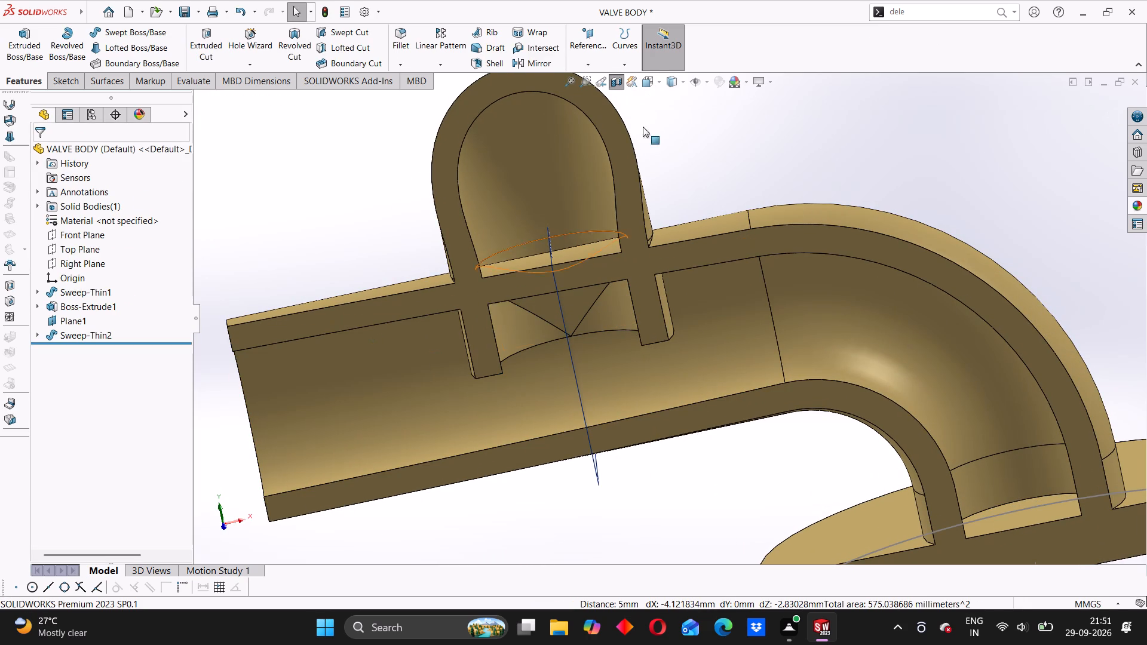
Turn off the section view of the valve body.
left_click(612, 79)
Sketch a 15 mm radius circle on the bent pipe's open end face, centred on the opening and matching its inner edge.
scroll(582, 225, "up", 3)
middle_click_drag(508, 352, 551, 350)
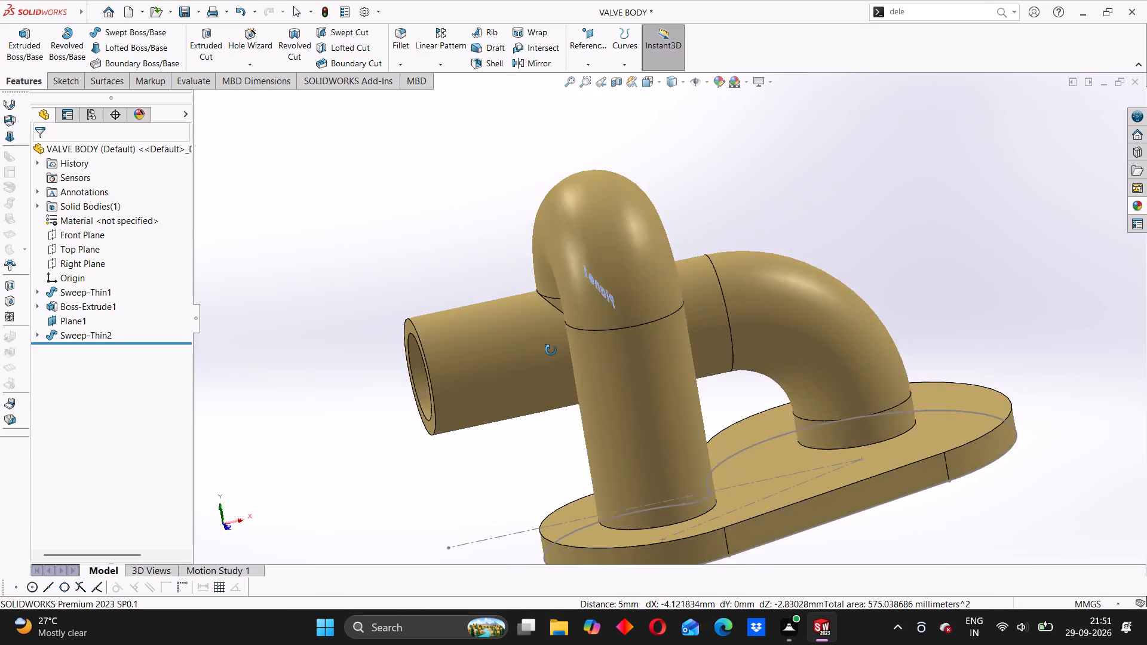
middle_click_drag(551, 350, 627, 293)
scroll(623, 289, "down", 2)
scroll(672, 288, "down", 2)
scroll(663, 301, "up", 2)
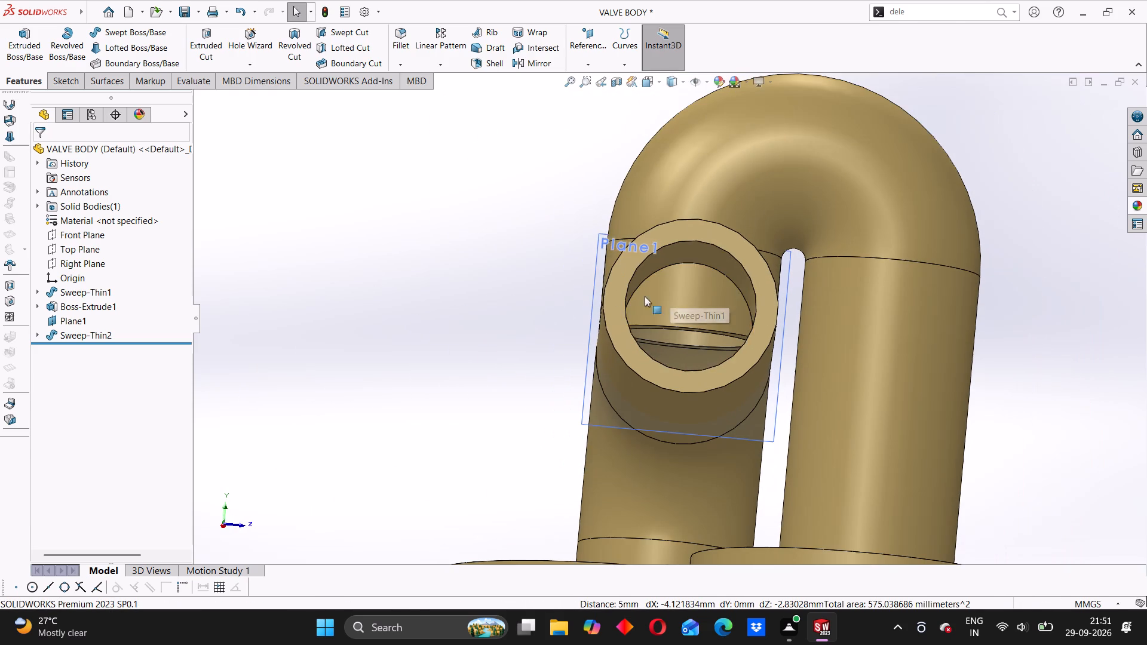
right_click(667, 232)
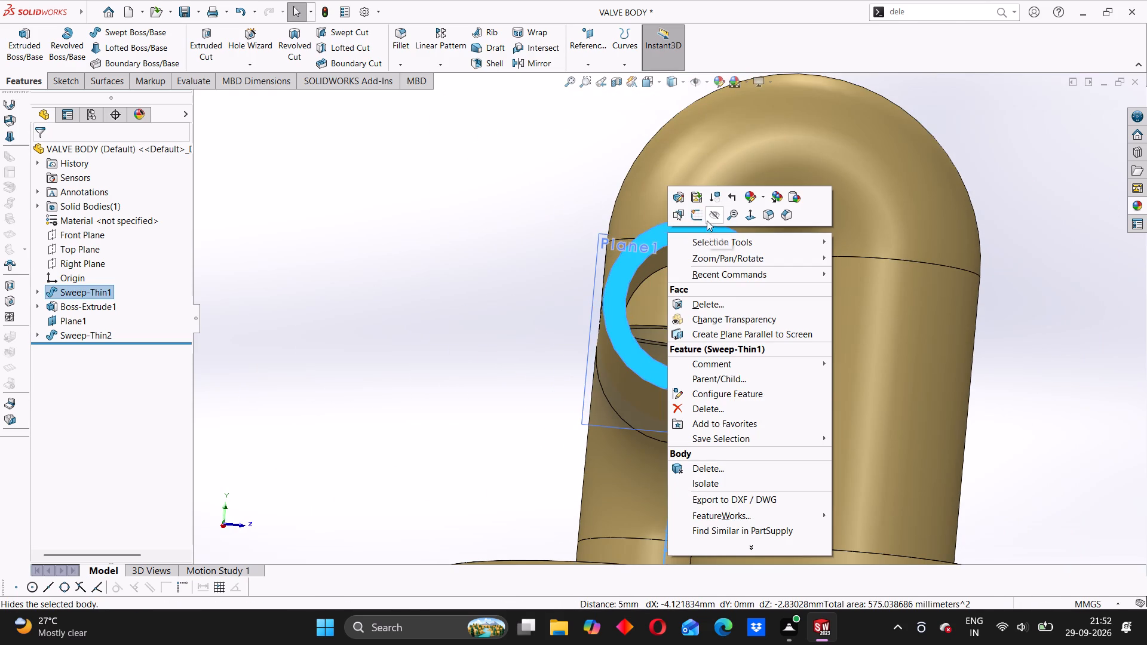
left_click(698, 219)
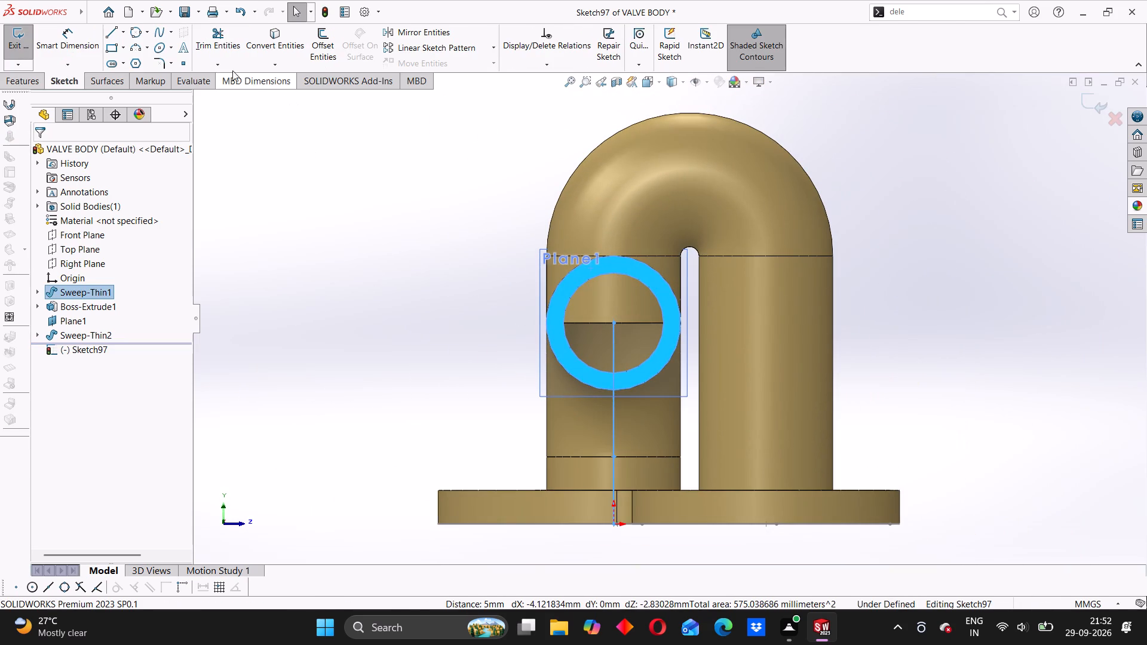
left_click(149, 33)
left_click(161, 45)
scroll(604, 310, "down", 2)
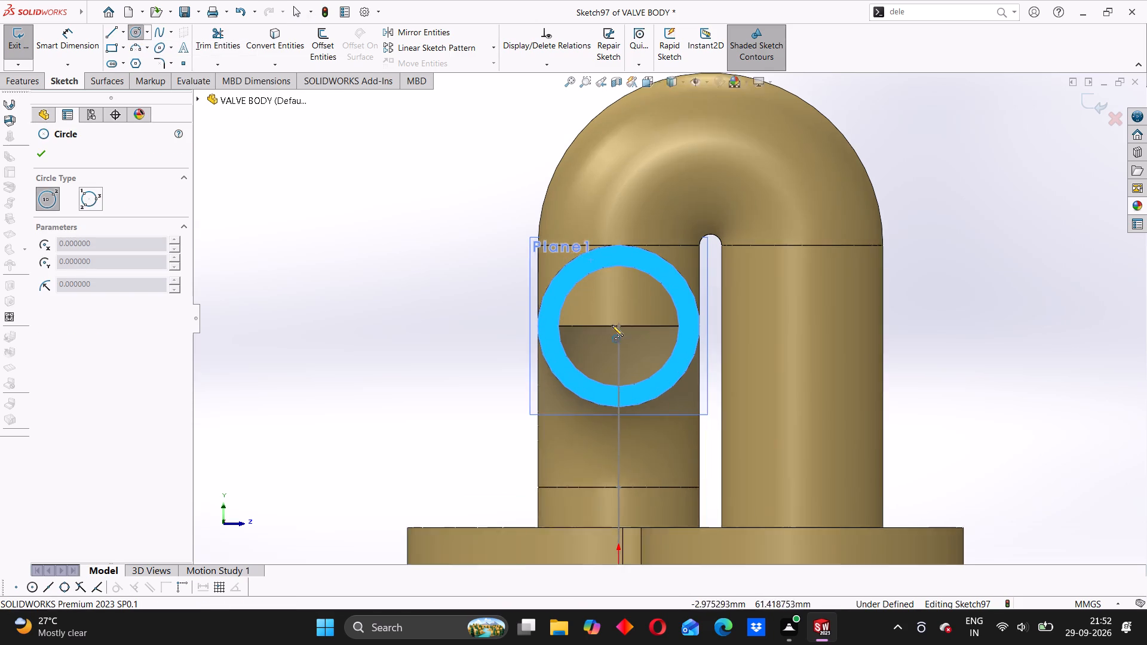
left_click(625, 330)
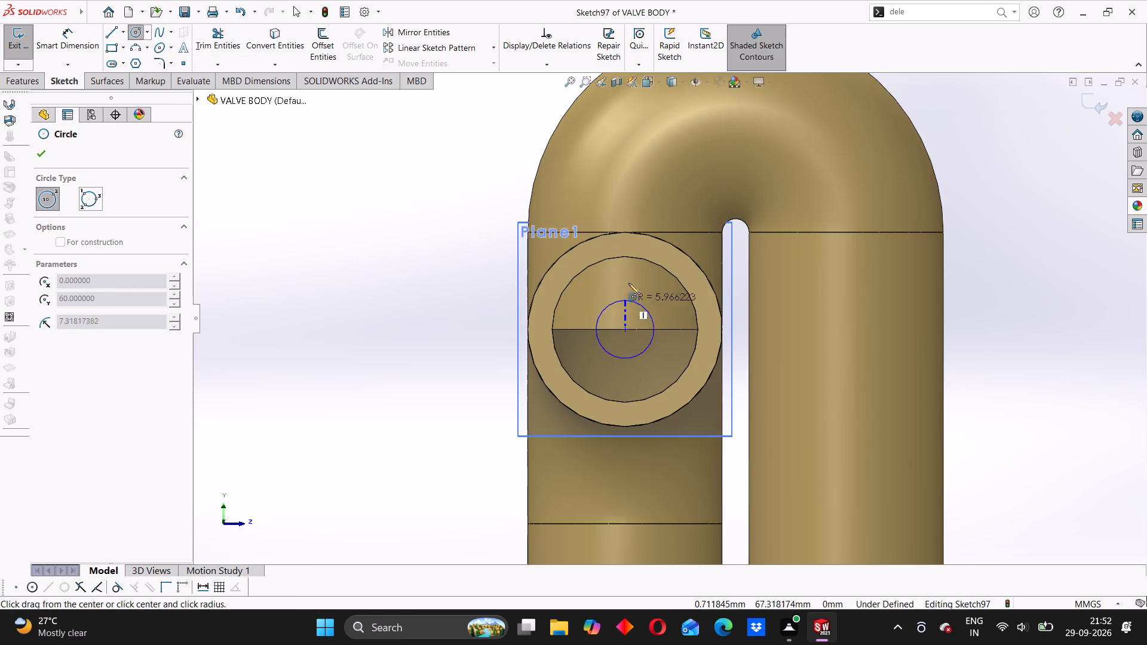
left_click(621, 259)
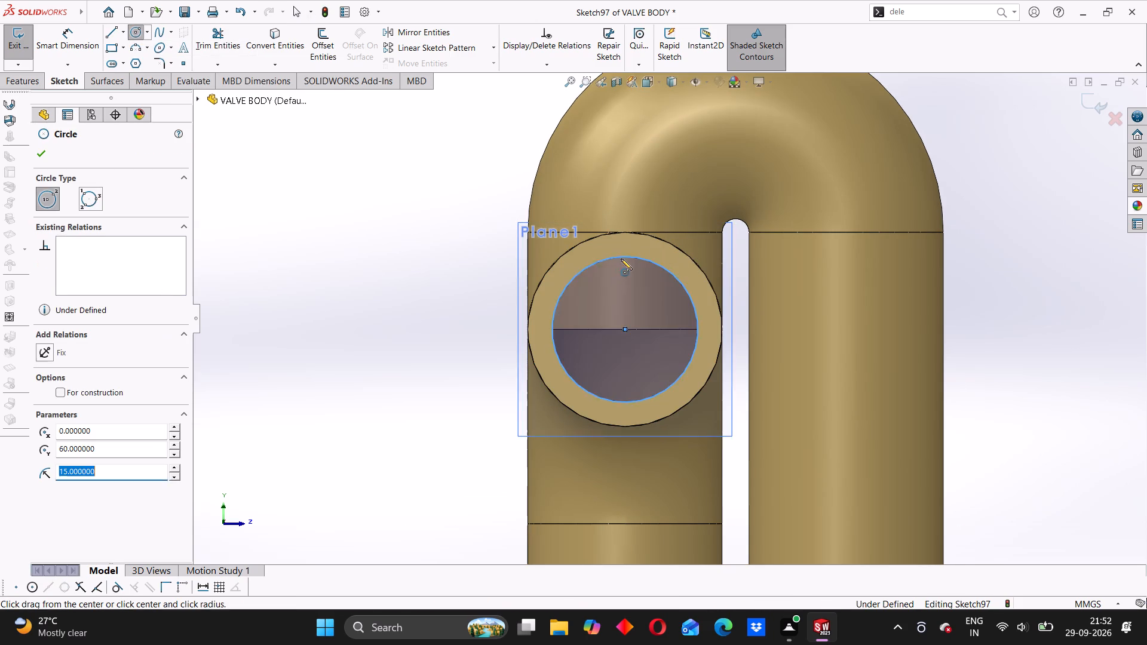
Dimension the circle's diameter at 30 mm.
left_click(57, 46)
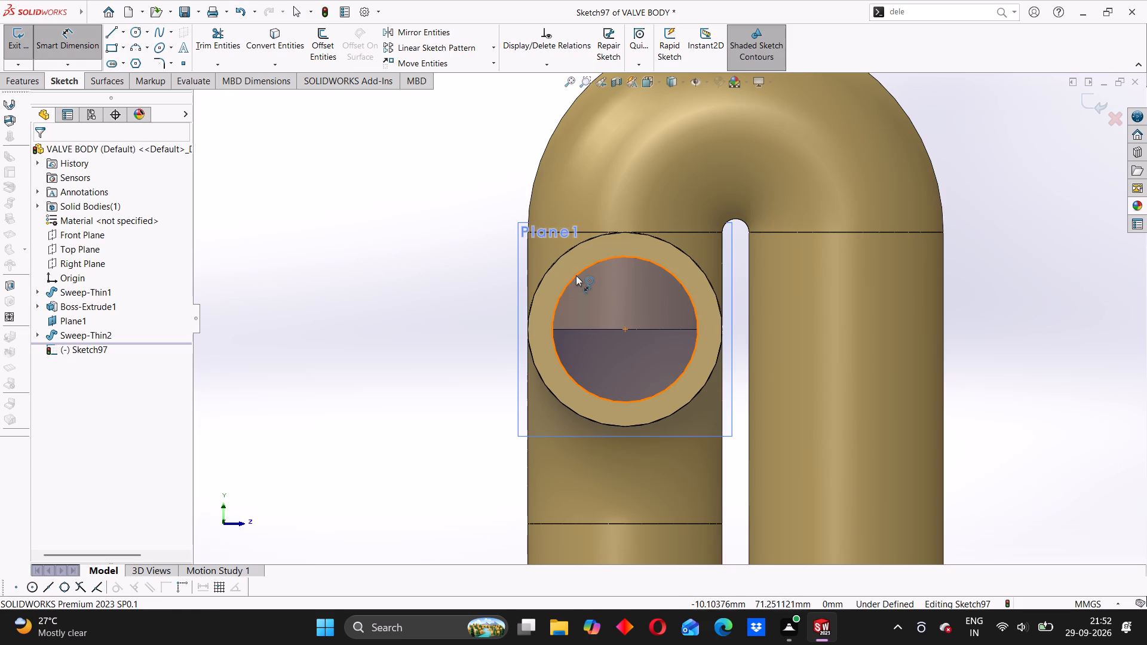
left_click(576, 277)
left_click(446, 303)
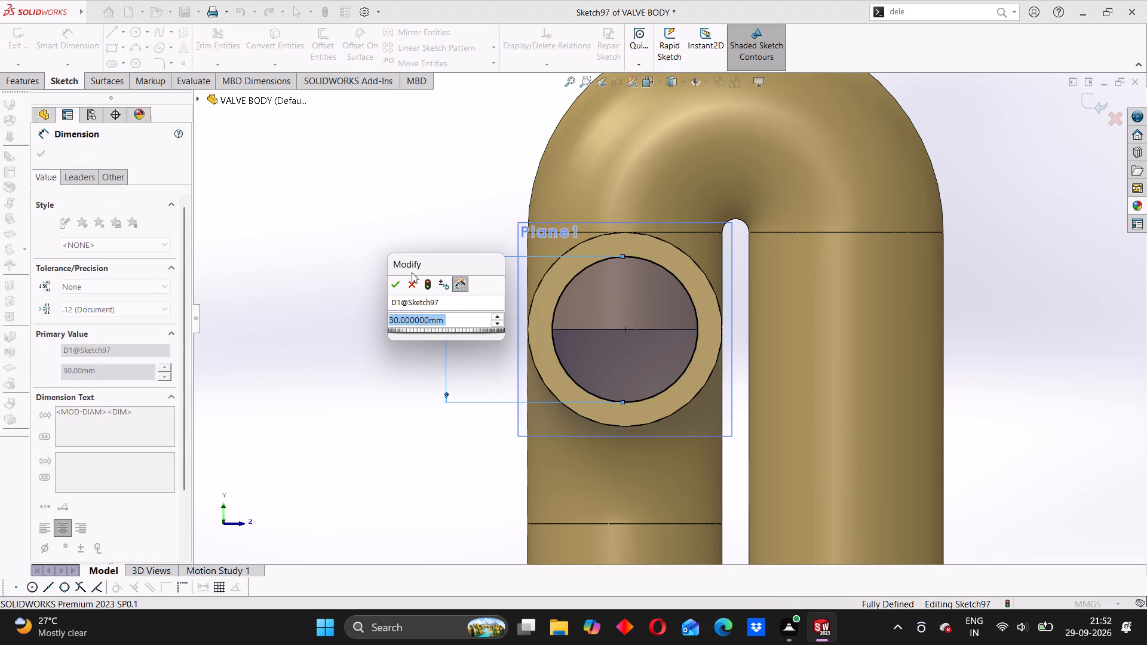
left_click(396, 281)
scroll(436, 301, "up", 1)
middle_click_drag(458, 362, 428, 380)
scroll(424, 380, "up", 4)
left_click(36, 150)
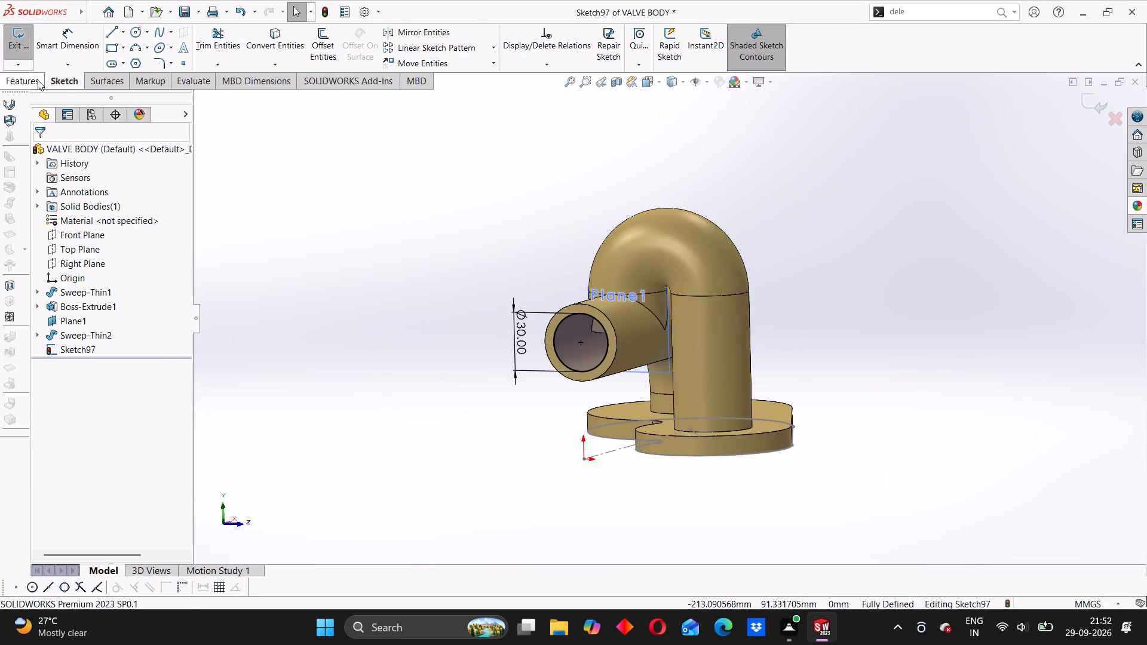
Cut-extrude the 30 mm circle blind to a depth of 93 mm along the inside of the bent pipe.
left_click(38, 80)
left_click(213, 41)
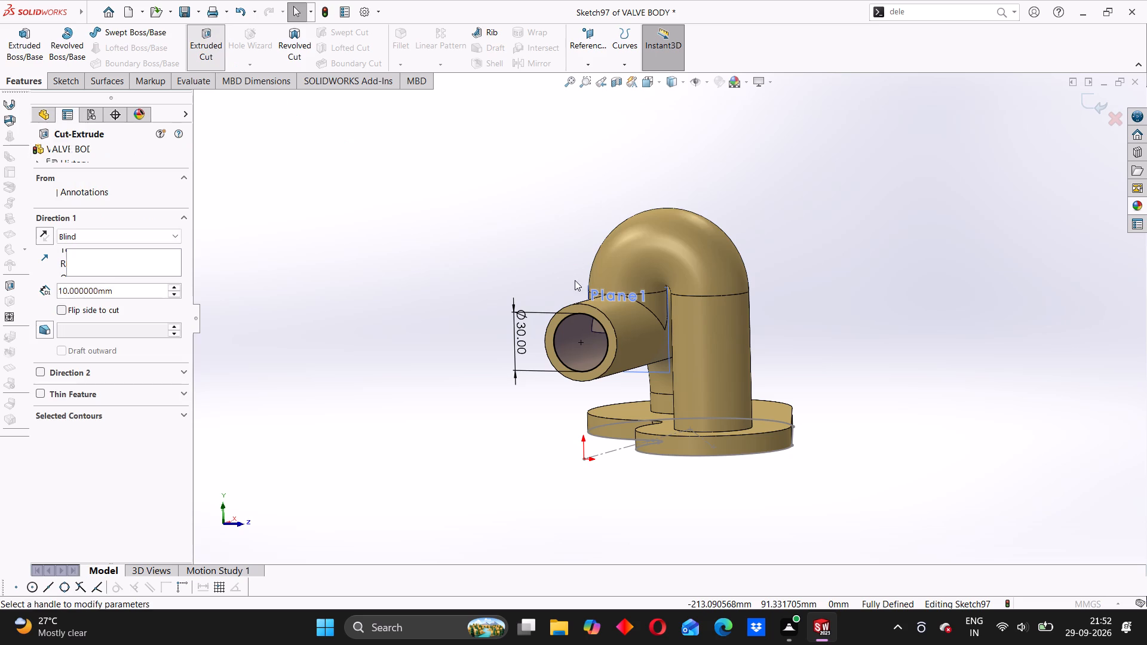
middle_click_drag(648, 330, 614, 365)
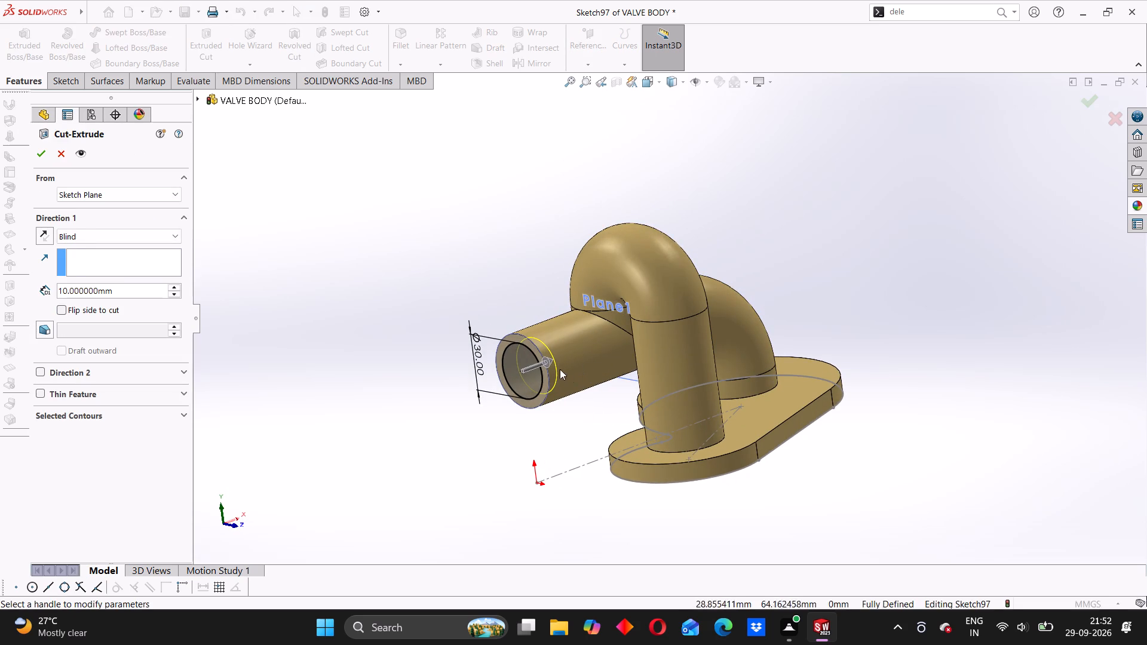
left_click_drag(553, 361, 631, 317)
middle_click_drag(631, 320, 603, 348)
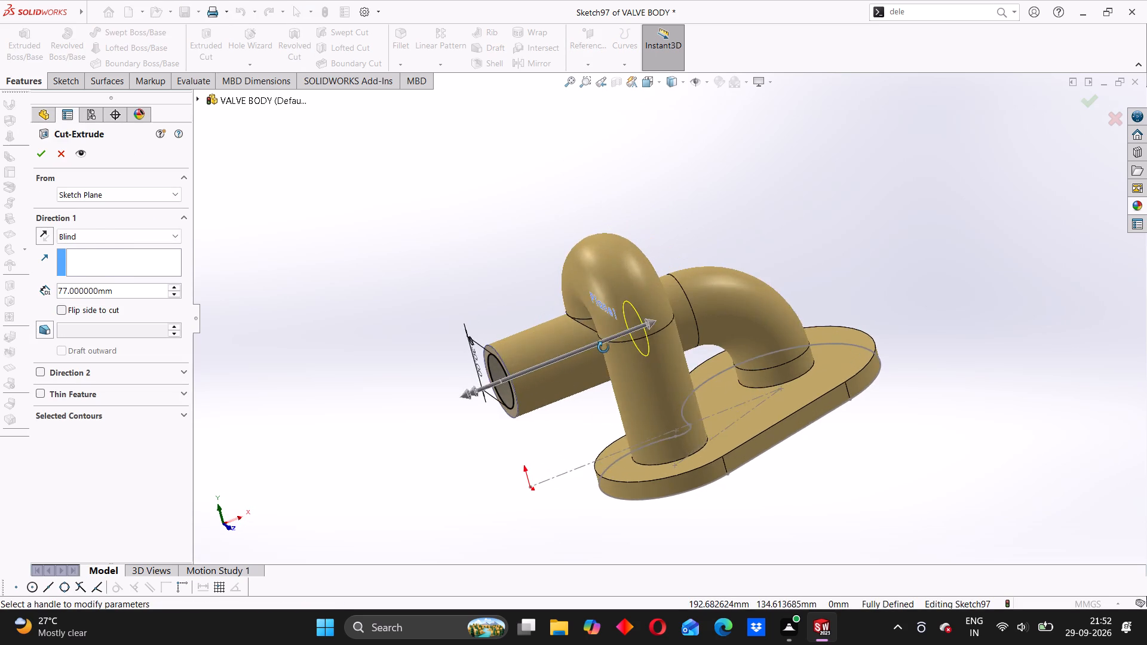
middle_click_drag(603, 348, 590, 357)
scroll(590, 357, "up", 1)
left_click_drag(657, 321, 670, 315)
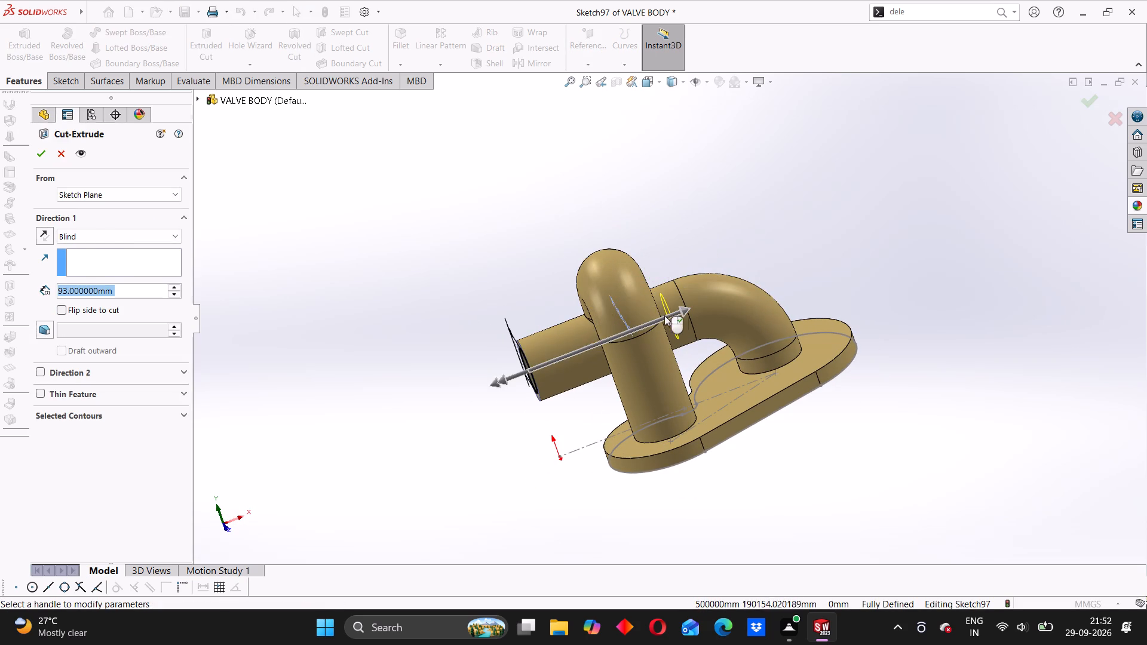
left_click(38, 156)
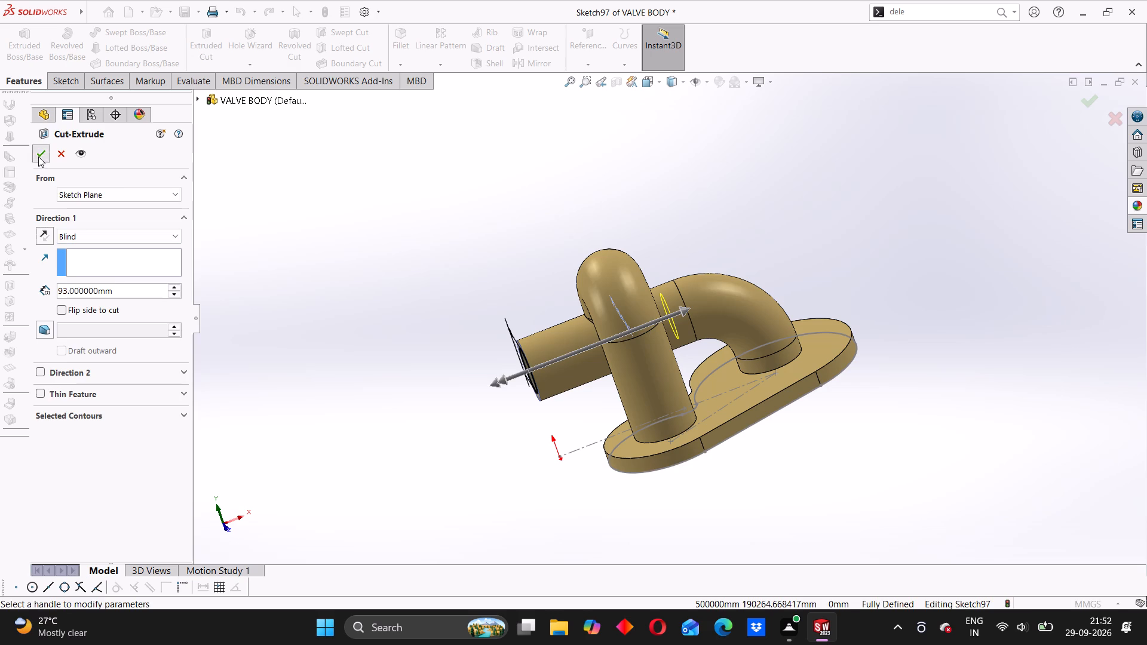
Examine the bent pipe's bore through its open end, checking where the curved pipe joins it.
middle_click_drag(511, 437, 602, 332)
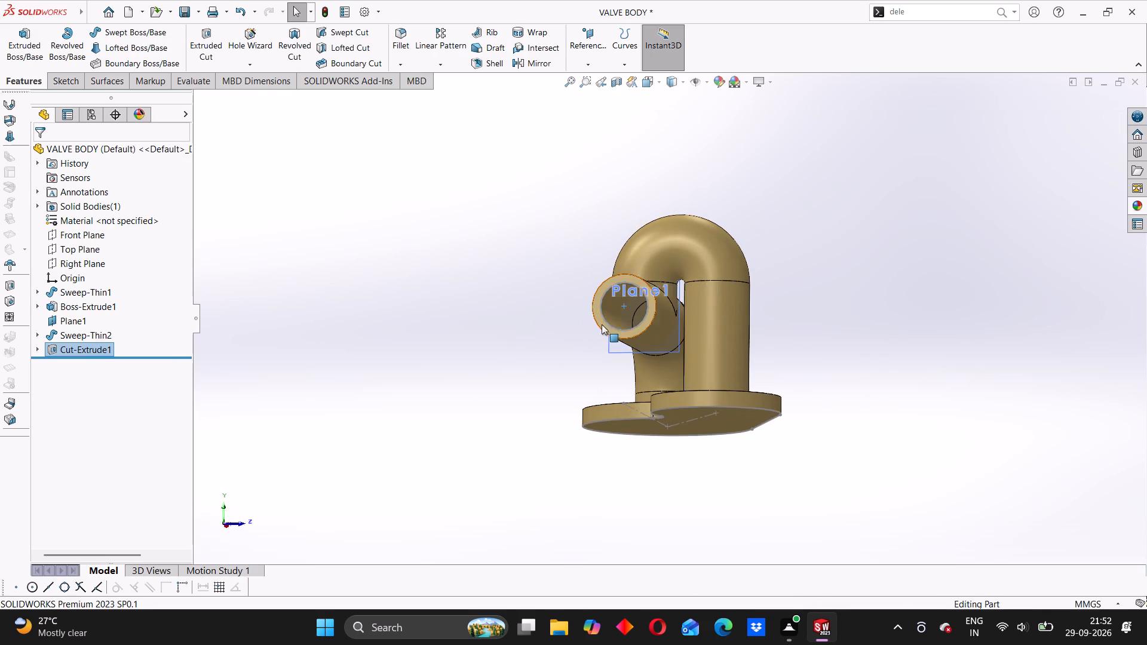
left_click(571, 336)
scroll(631, 314, "down", 3)
middle_click_drag(630, 321, 646, 339)
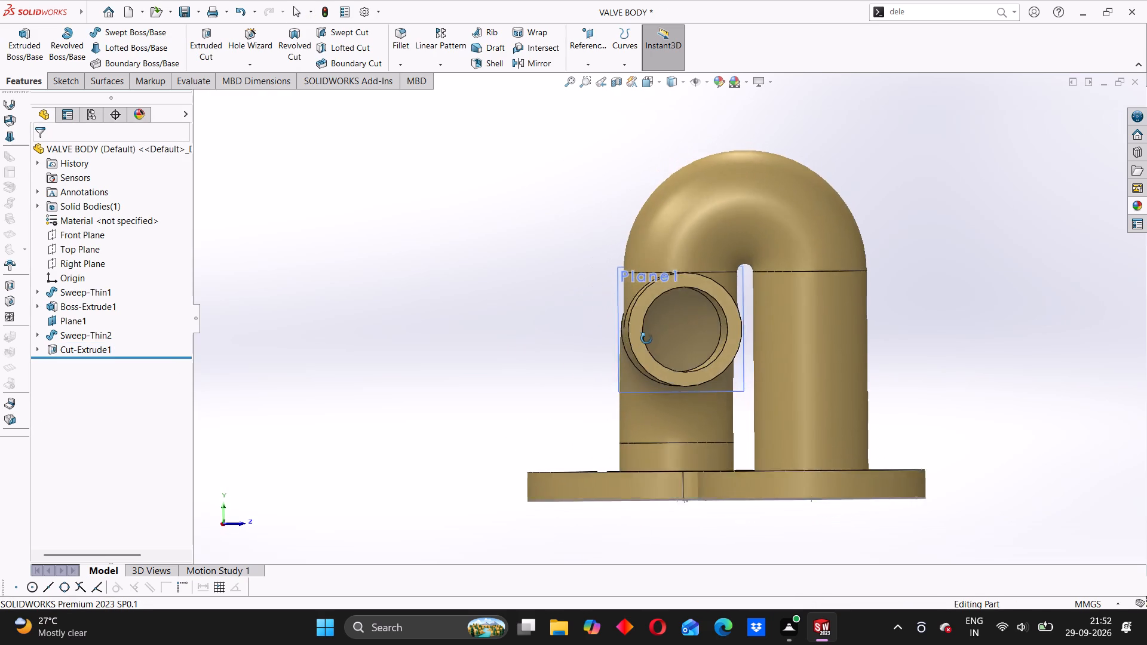
middle_click_drag(646, 339, 637, 297)
scroll(655, 281, "down", 2)
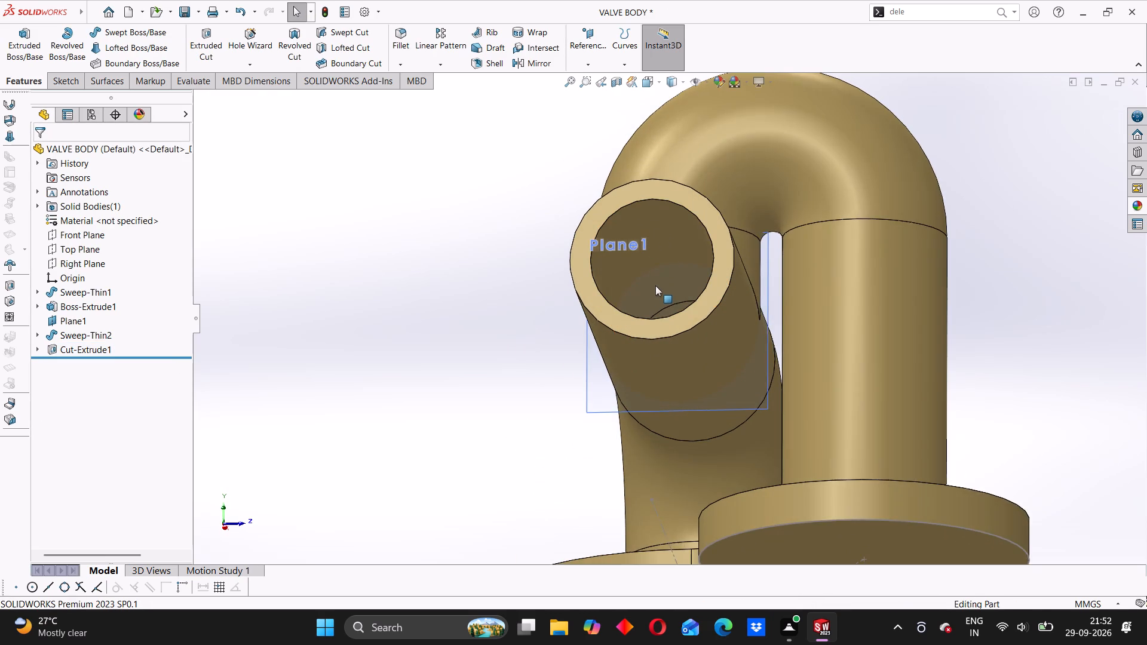
middle_click_drag(652, 288, 666, 297)
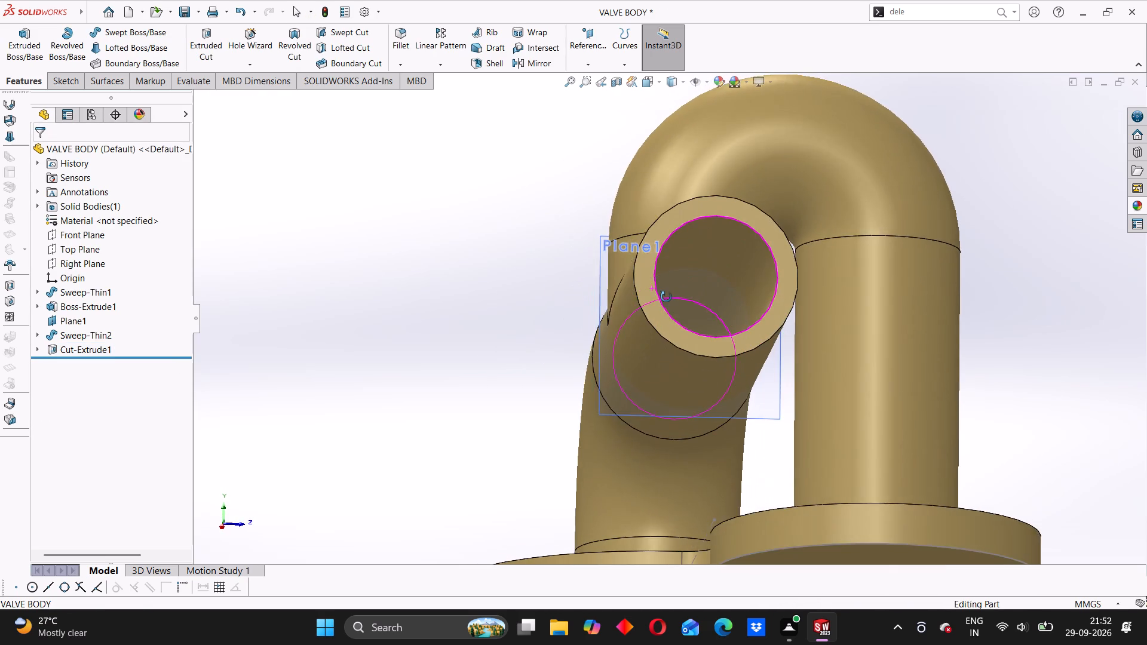
middle_click_drag(666, 297, 648, 329)
left_click(493, 335)
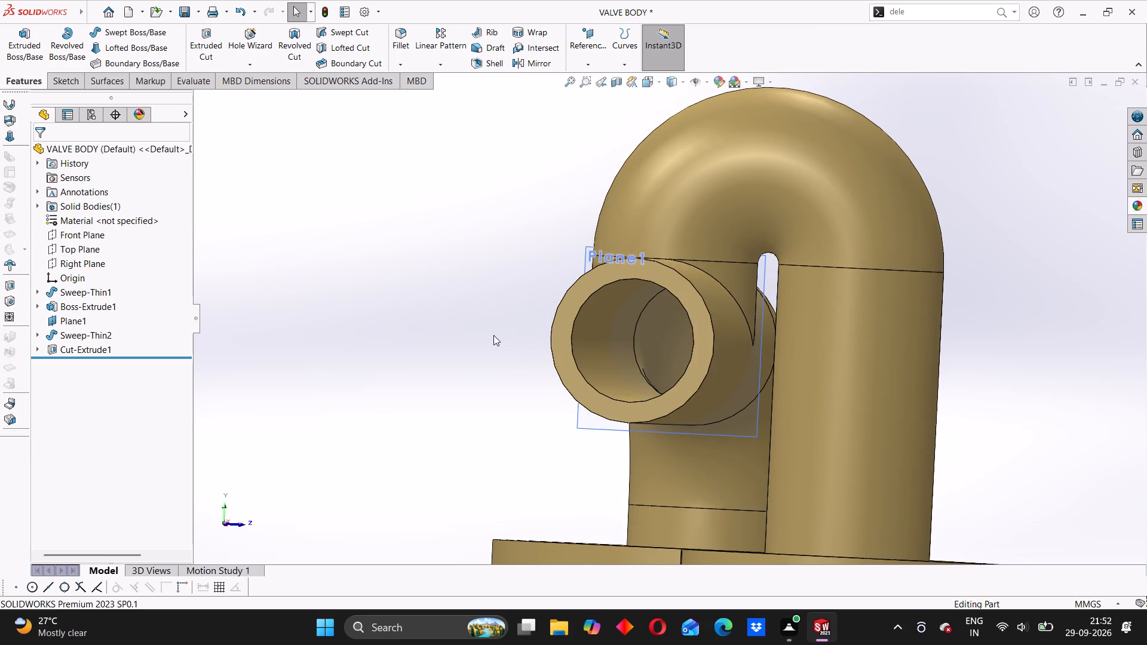
middle_click_drag(630, 333, 639, 367)
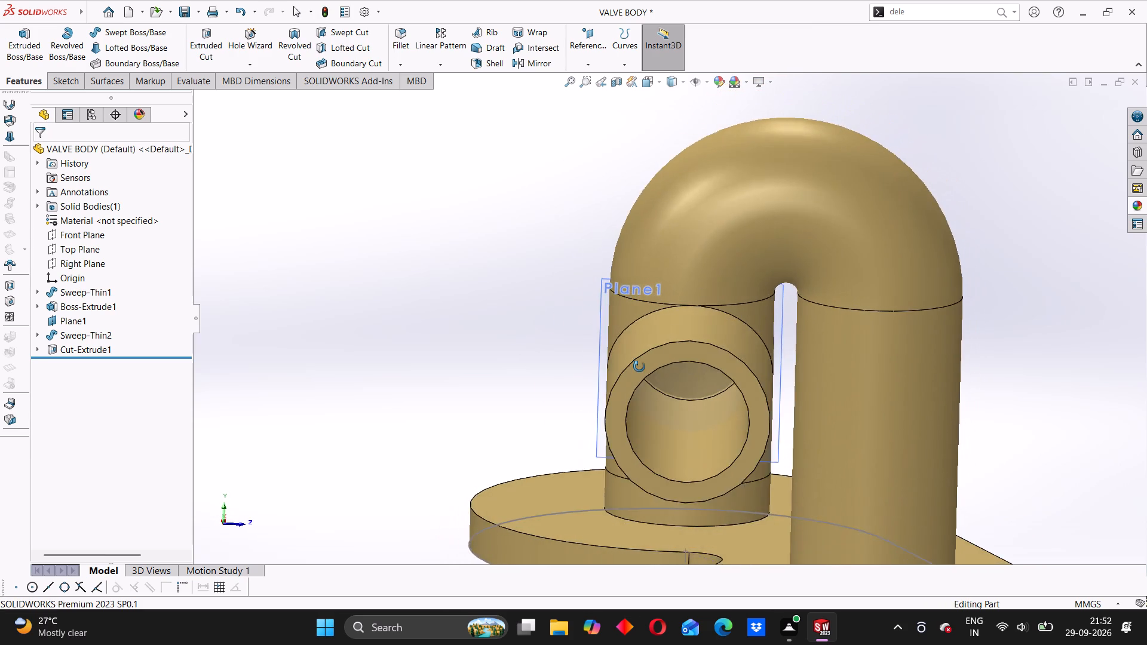
middle_click_drag(639, 367, 633, 266)
middle_click_drag(624, 318, 618, 385)
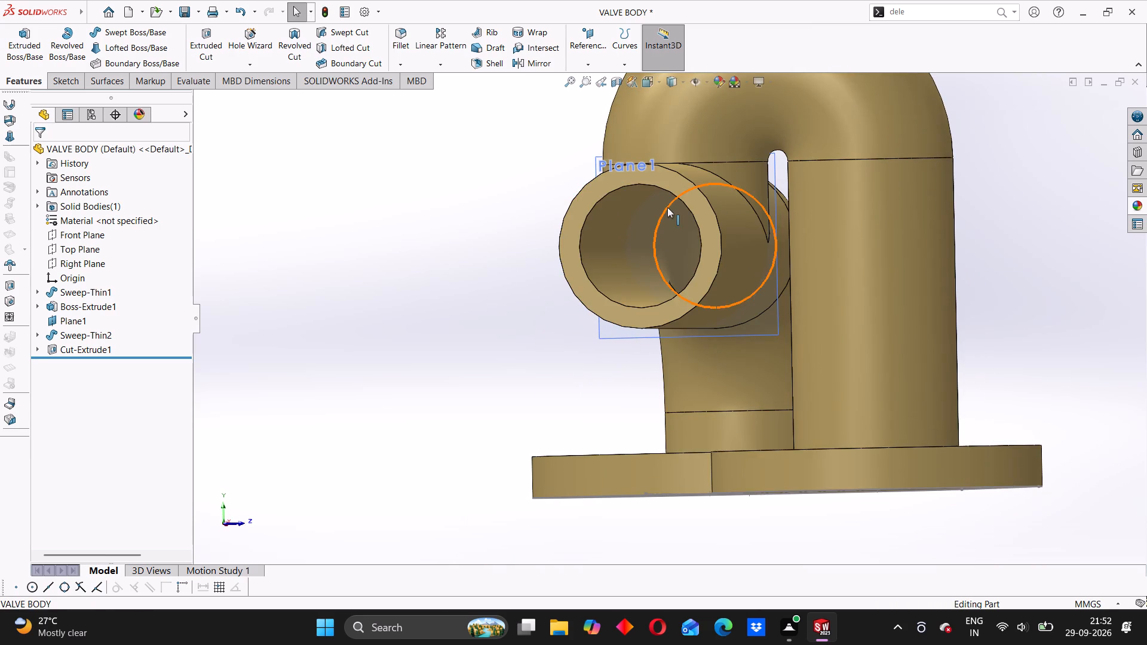
middle_click_drag(667, 209, 668, 227)
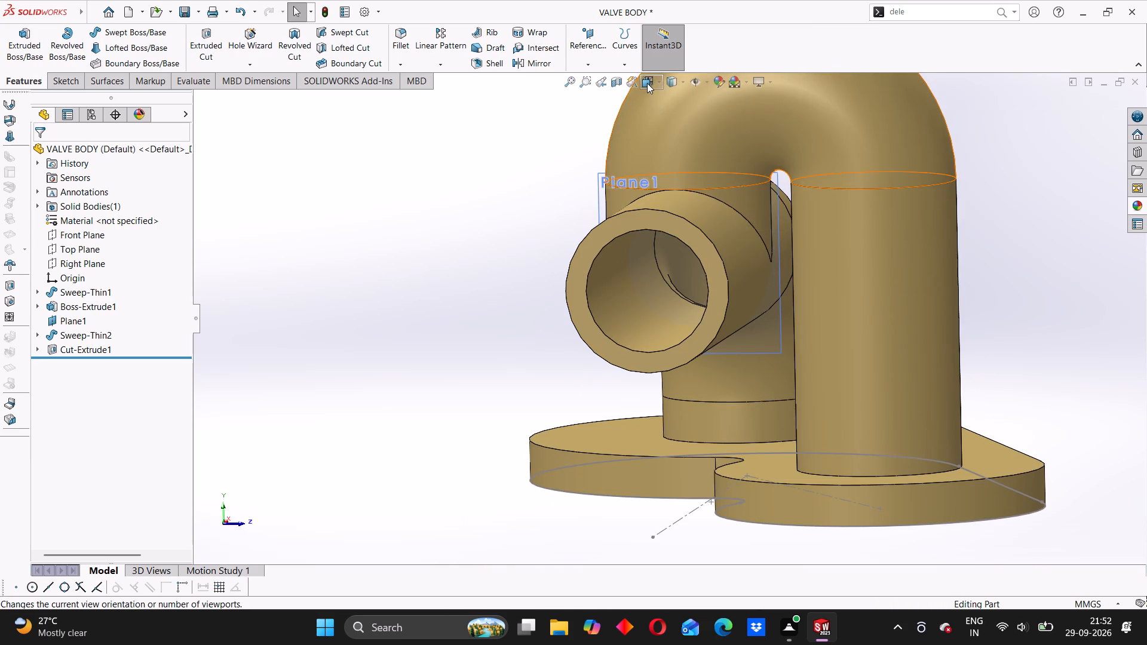
Show a planar section view of the valve body from the Front Plane and inspect the junction of the two pipes.
left_click(620, 82)
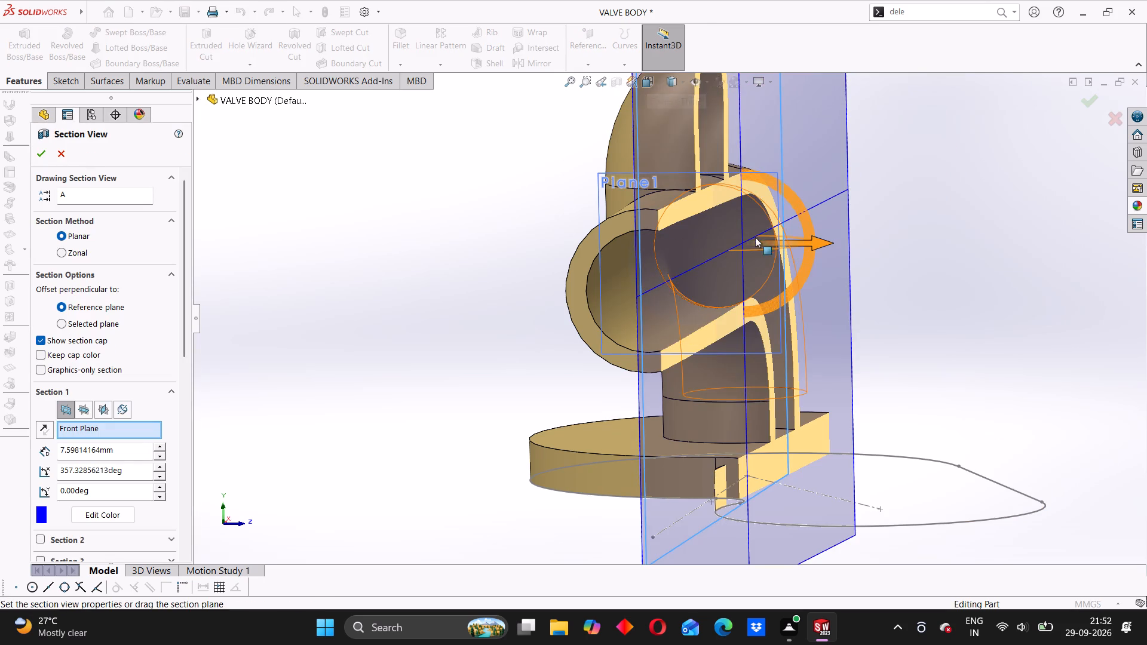
middle_click_drag(757, 253, 715, 270)
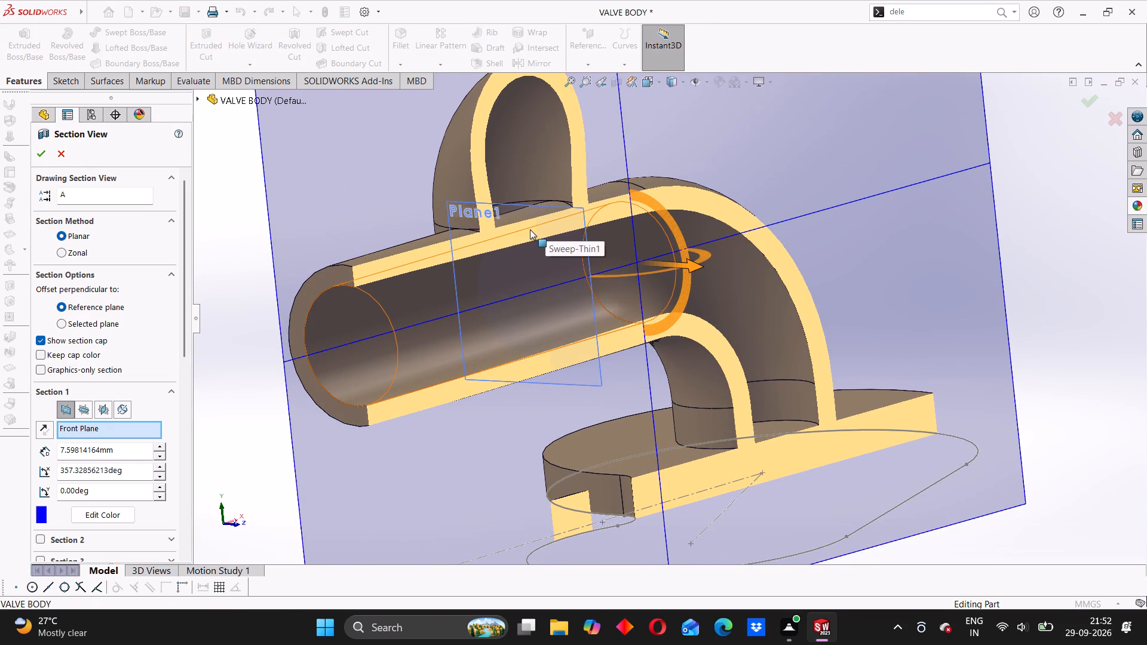
middle_click_drag(530, 230, 504, 245)
scroll(507, 231, "down", 3)
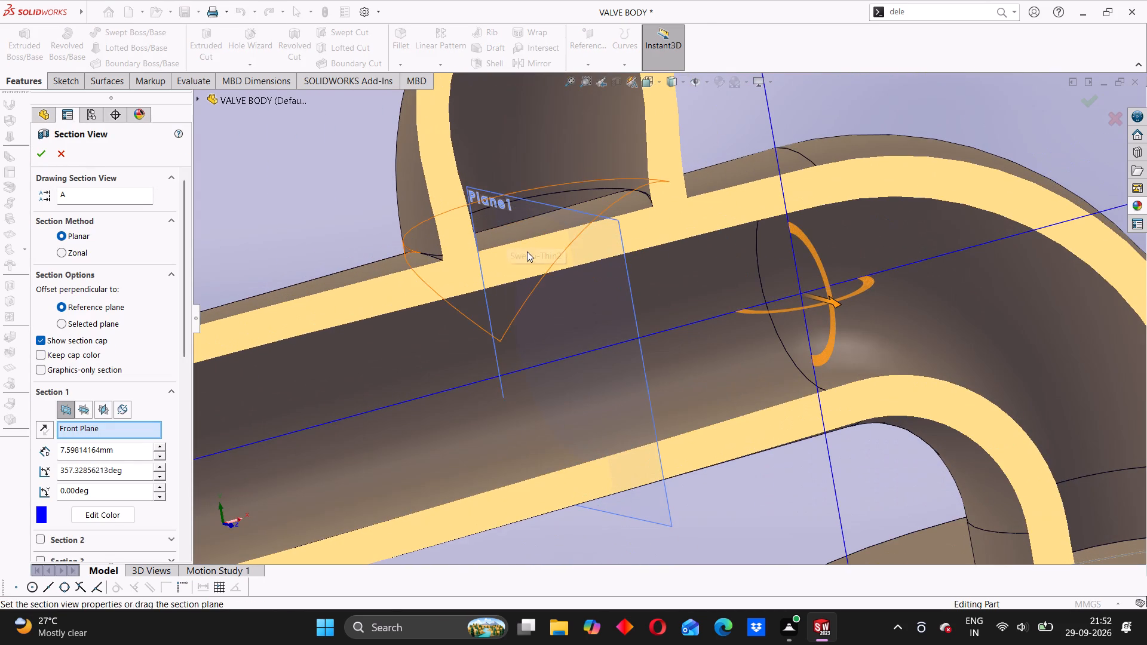
middle_click_drag(528, 253, 495, 259)
scroll(496, 252, "up", 2)
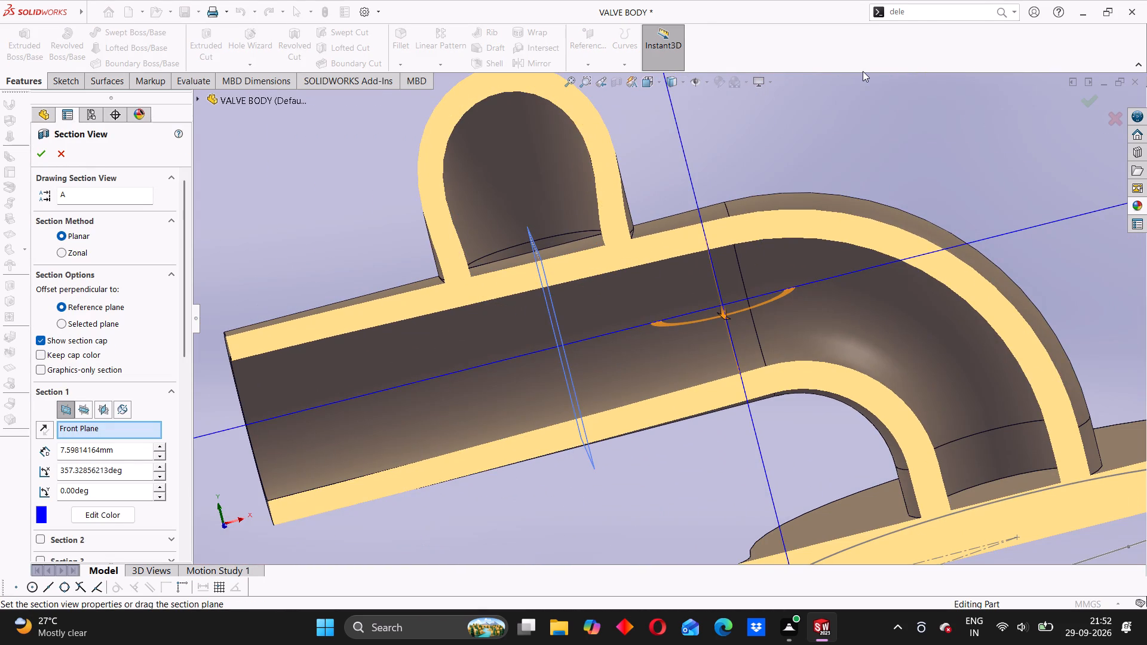
left_click_drag(928, 19, 873, 27)
type("de")
key("l")
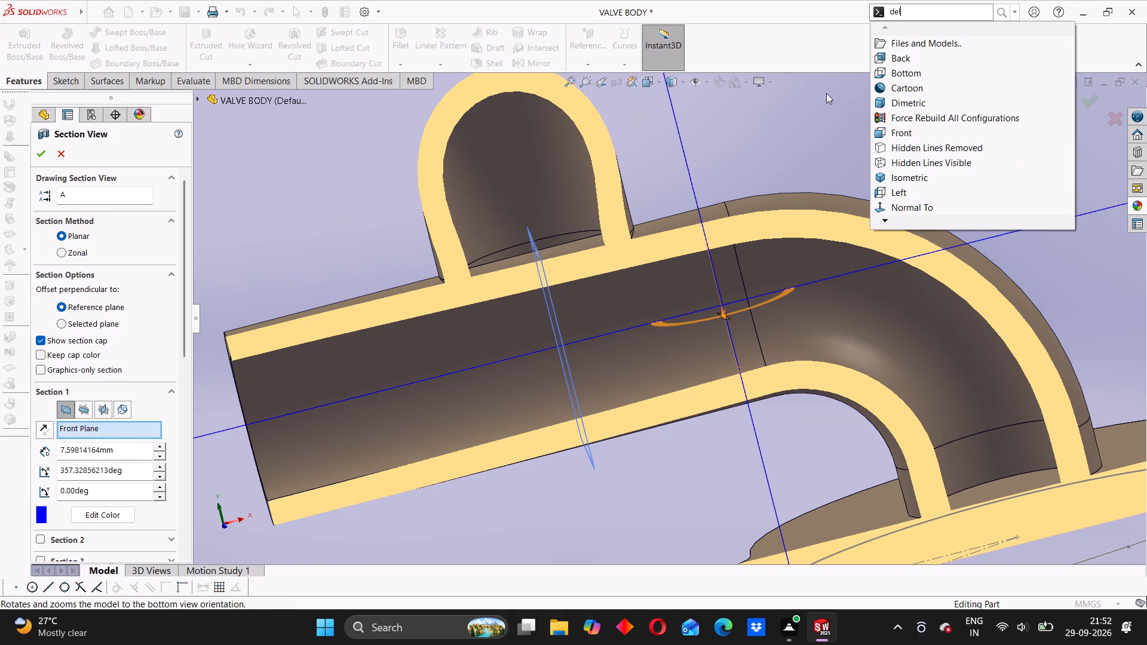
key("Escape")
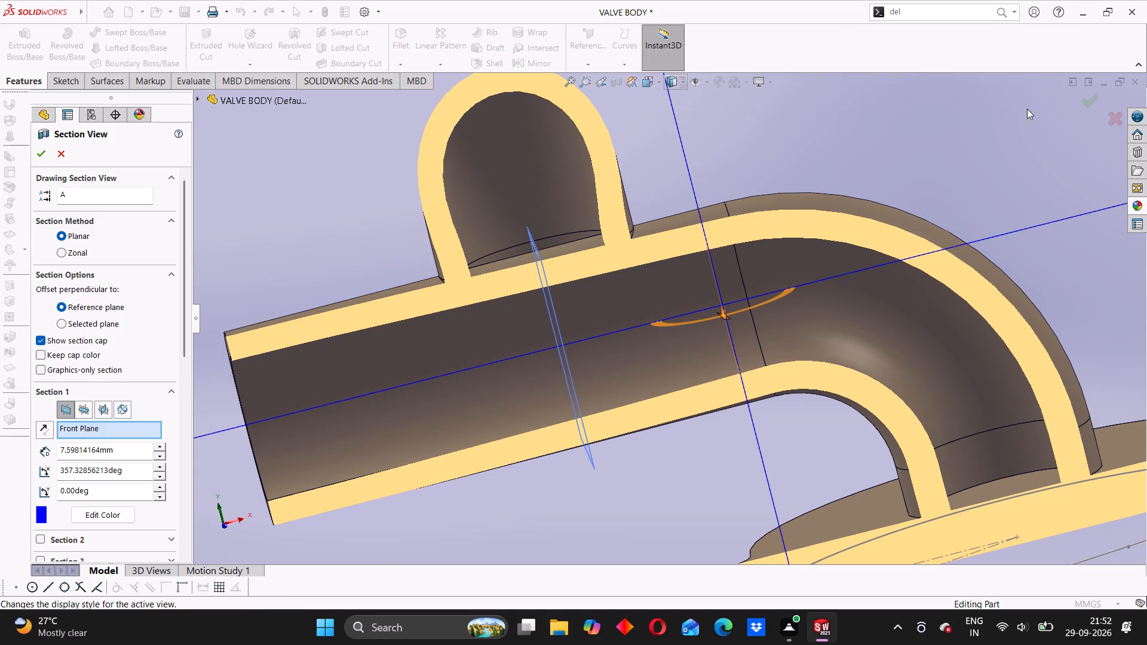
left_click(1084, 103)
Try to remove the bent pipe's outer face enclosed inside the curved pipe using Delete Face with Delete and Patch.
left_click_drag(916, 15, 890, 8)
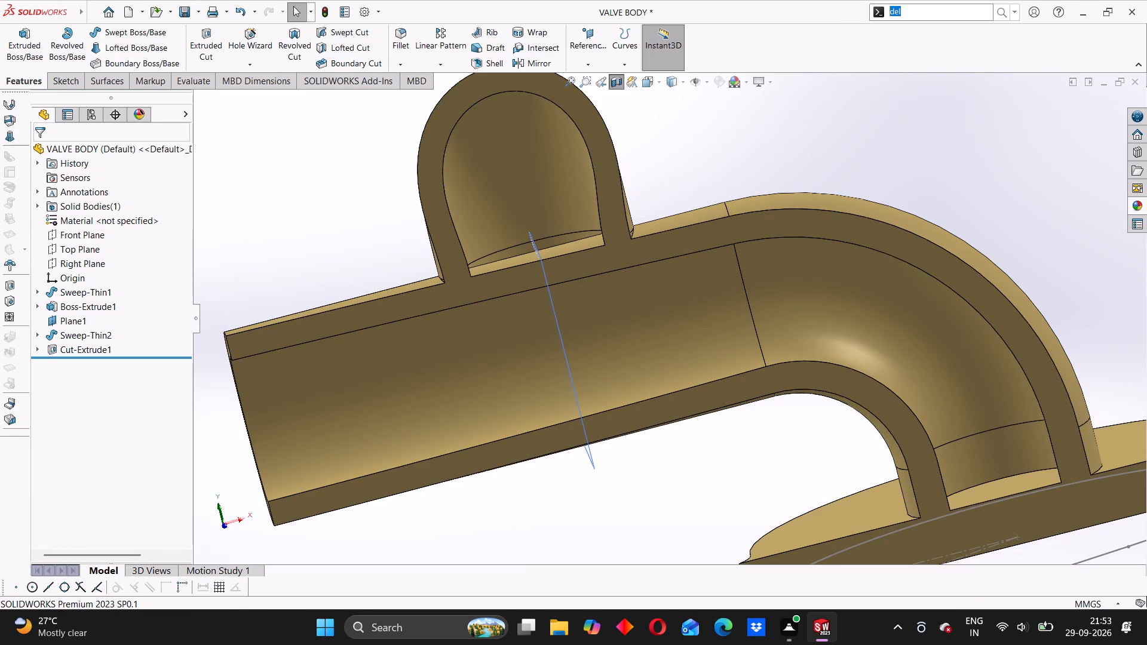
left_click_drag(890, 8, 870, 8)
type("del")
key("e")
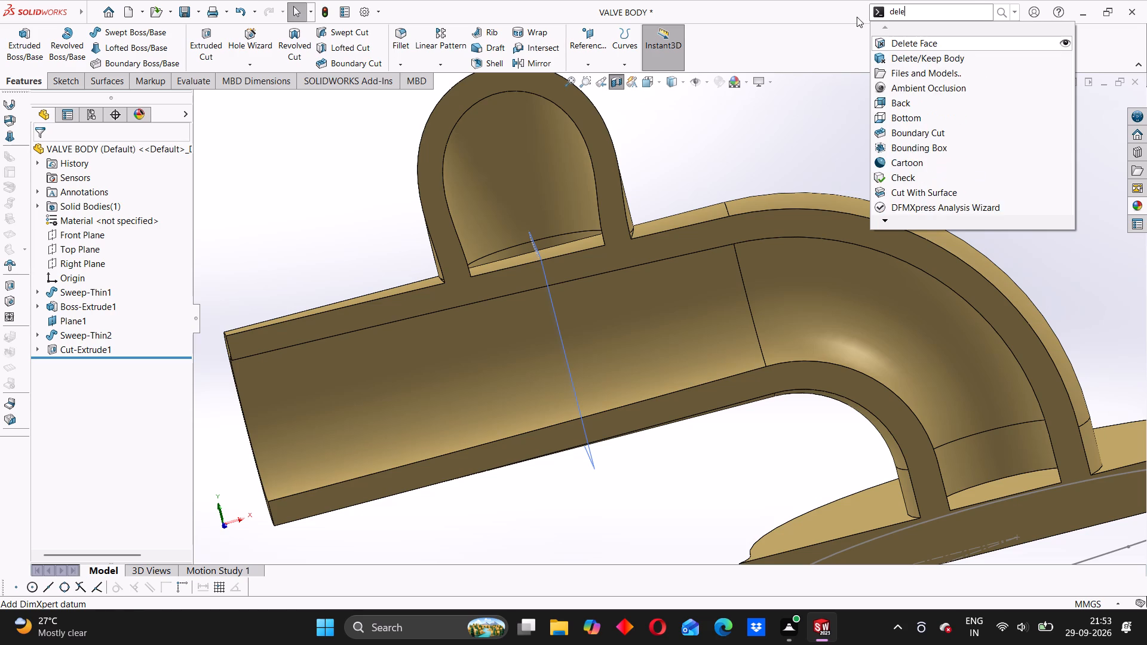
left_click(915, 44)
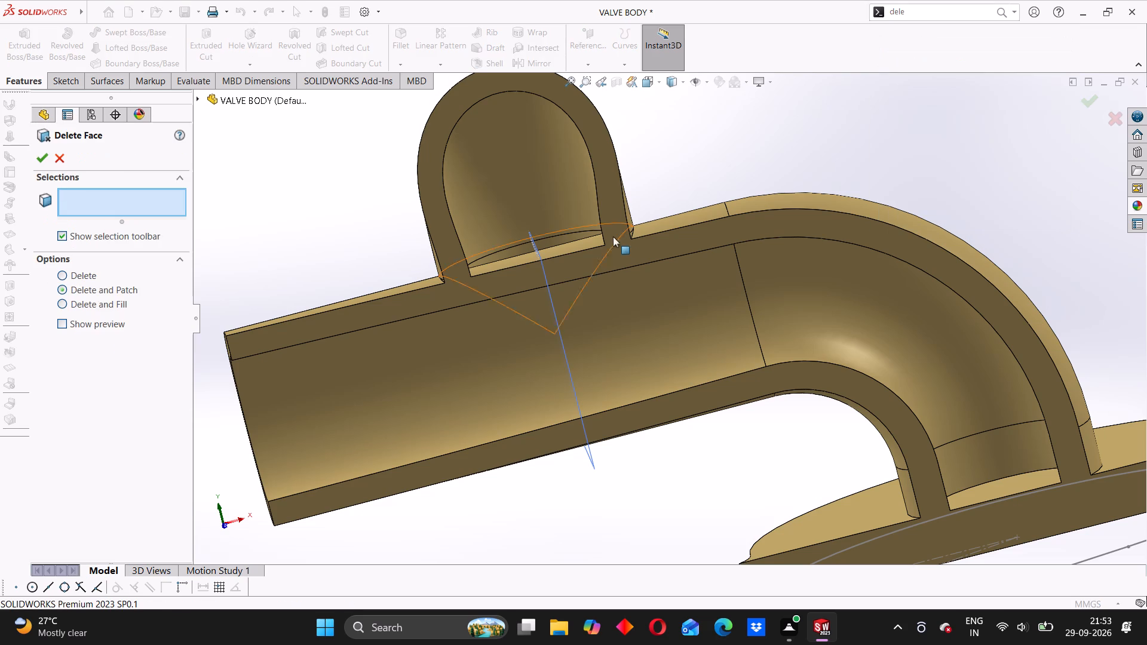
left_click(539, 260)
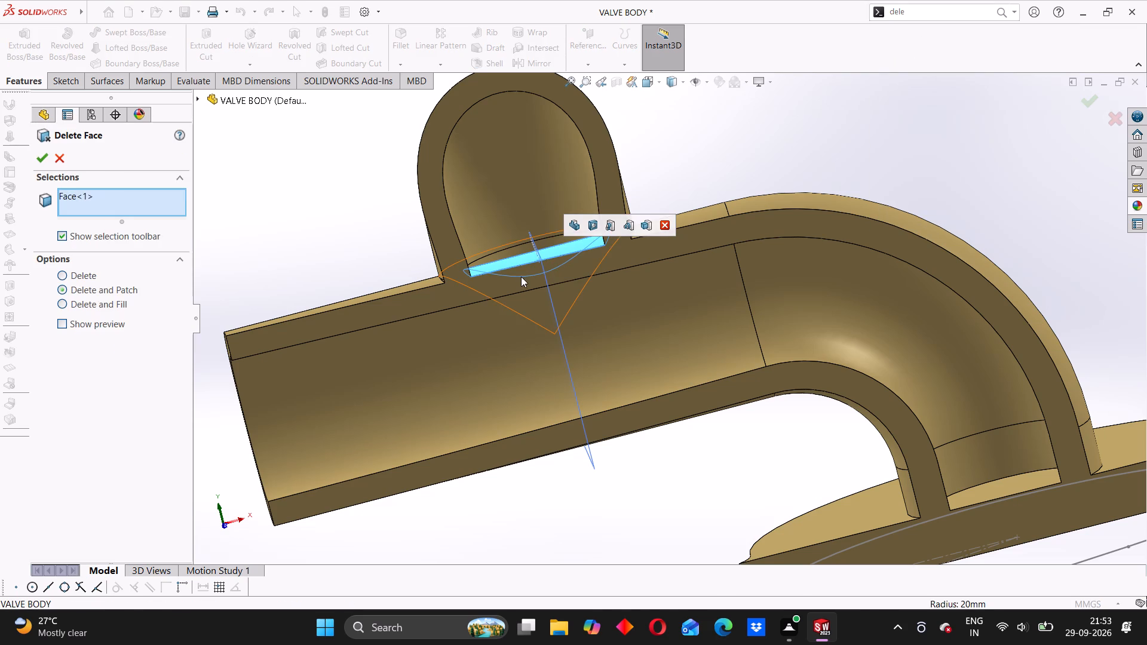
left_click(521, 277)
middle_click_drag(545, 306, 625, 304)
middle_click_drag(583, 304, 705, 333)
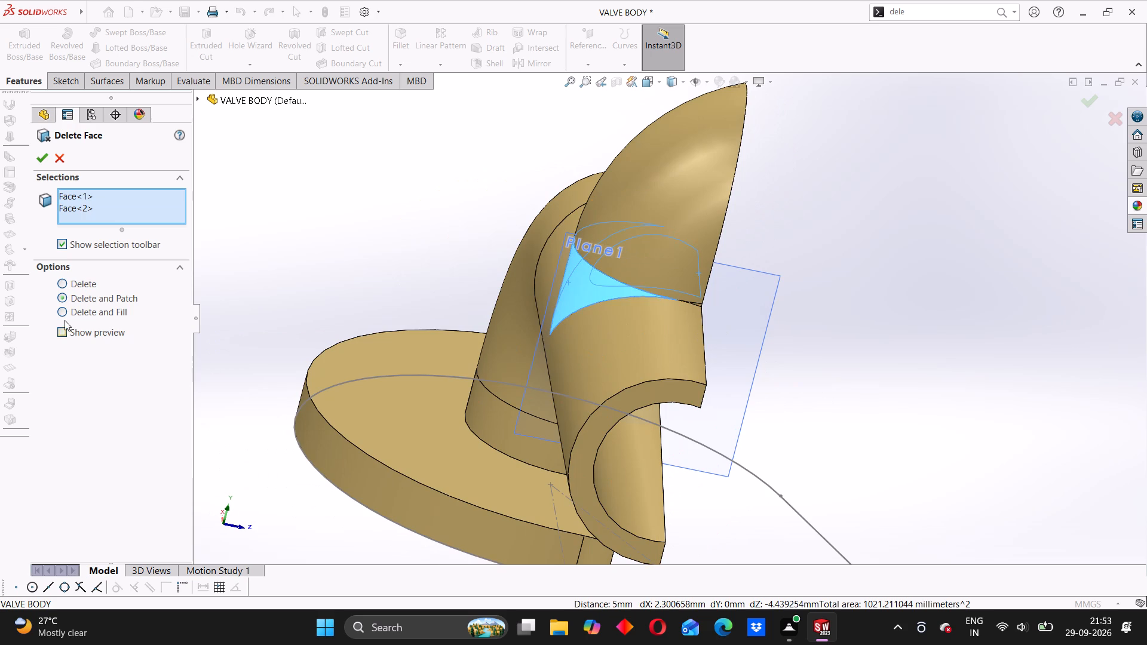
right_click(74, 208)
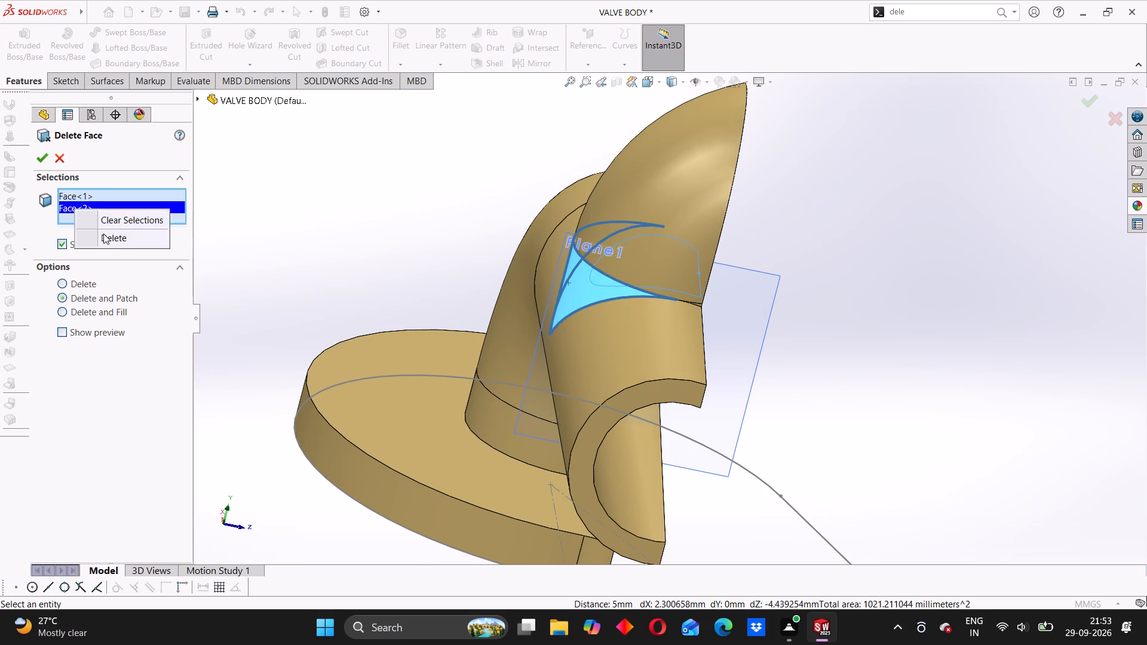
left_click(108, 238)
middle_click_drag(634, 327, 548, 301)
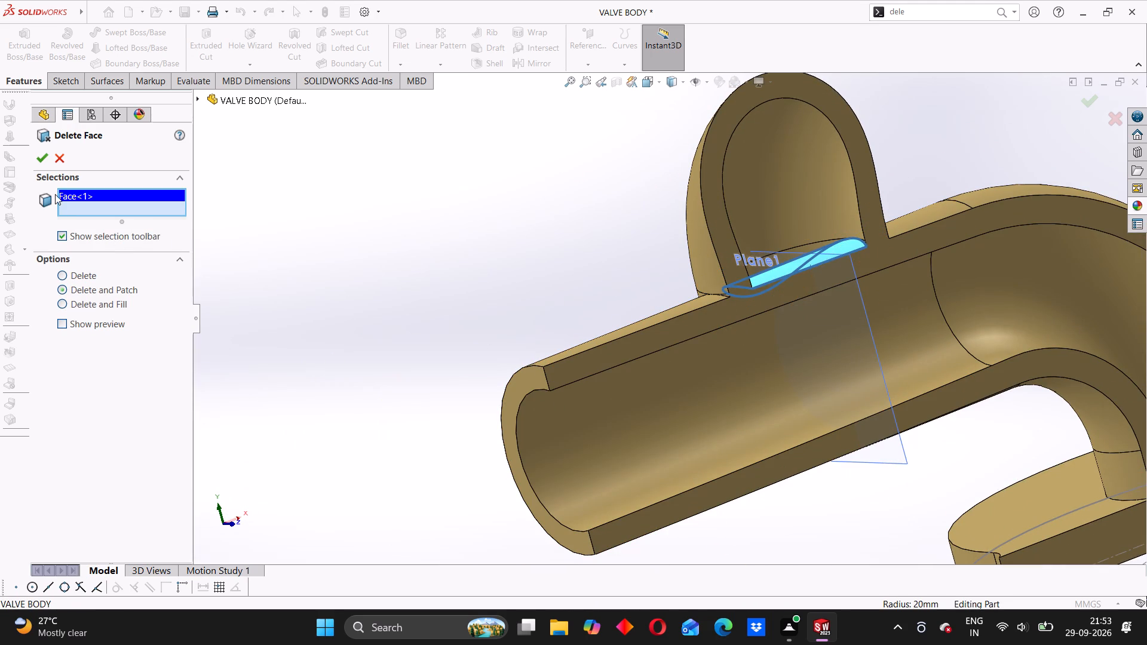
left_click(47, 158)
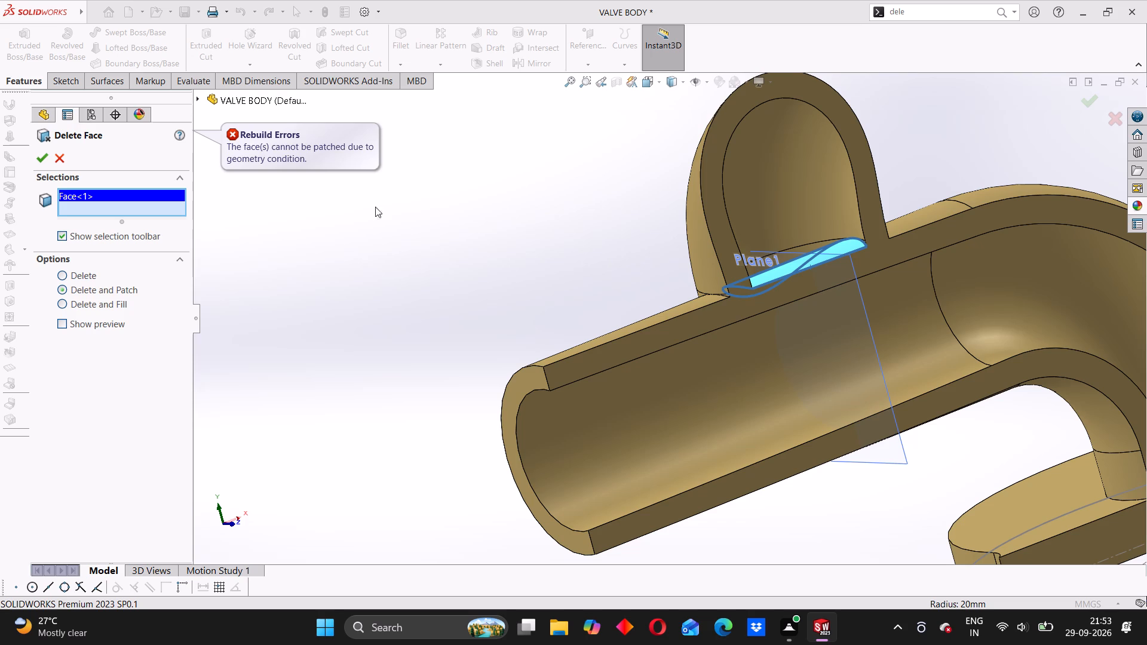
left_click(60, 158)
Inspect the sectioned pipe junction and turn off the section view of the valve body.
scroll(557, 286, "up", 3)
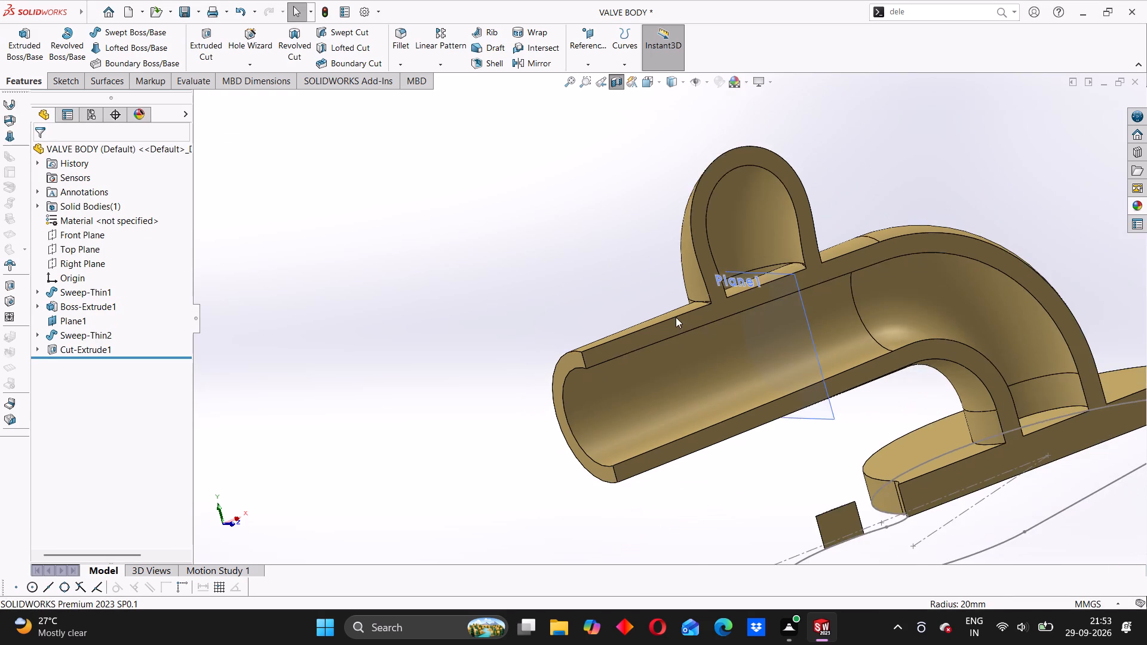
middle_click_drag(677, 317, 710, 316)
scroll(763, 315, "down", 1)
scroll(767, 317, "up", 2)
middle_click_drag(759, 352, 768, 352)
scroll(759, 352, "up", 1)
scroll(764, 418, "down", 3)
scroll(766, 423, "up", 3)
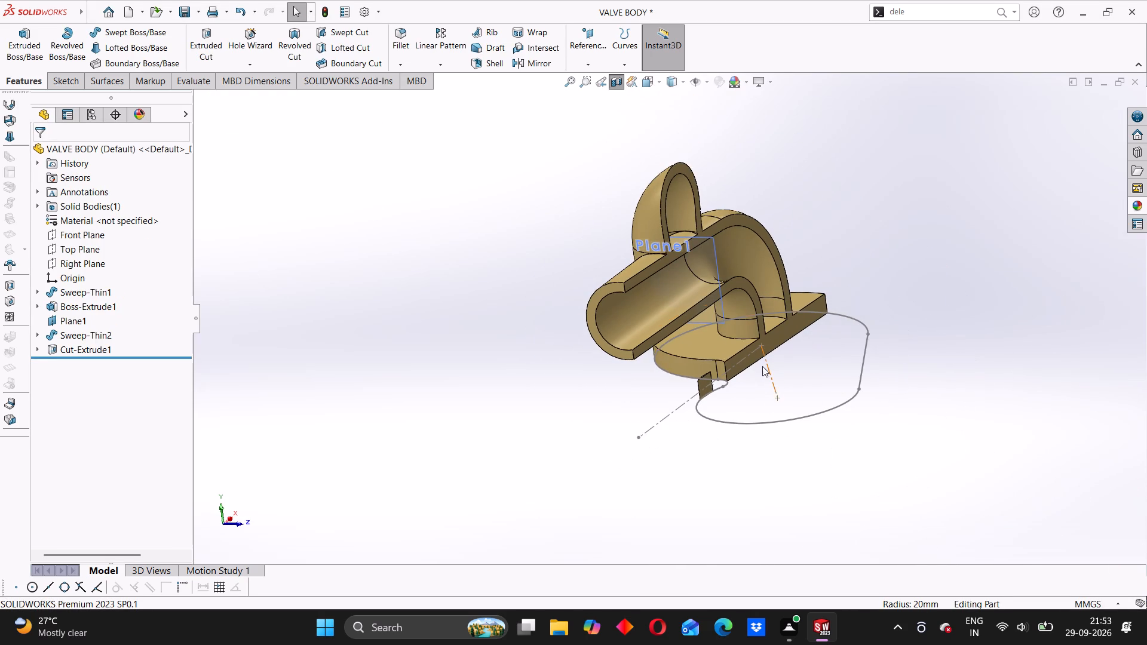
left_click(614, 88)
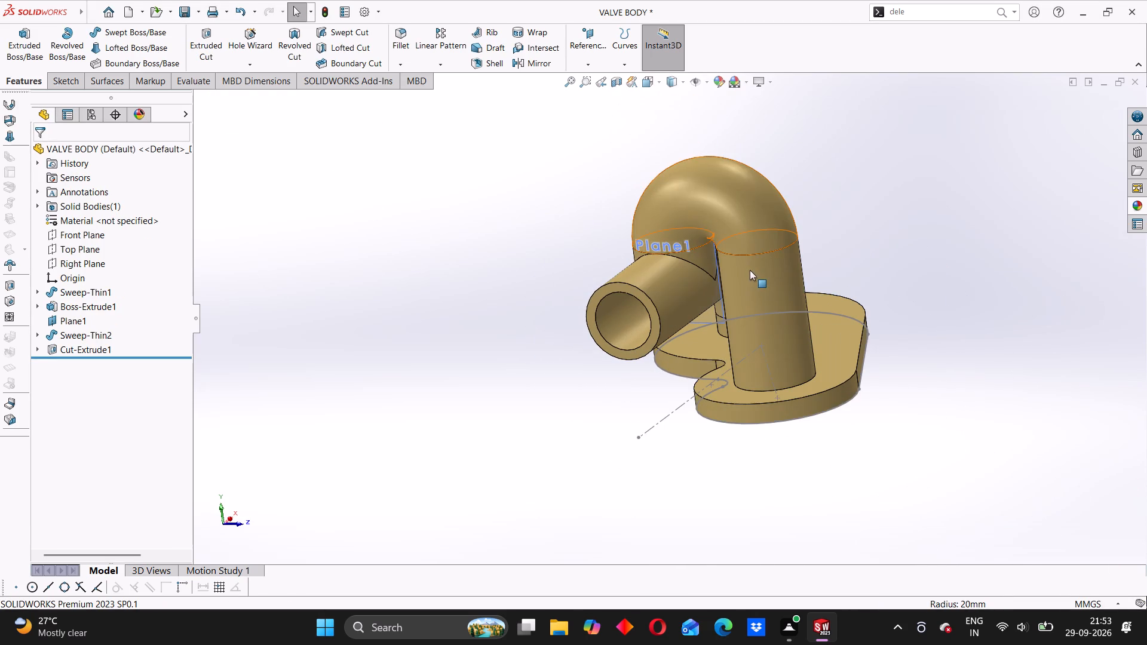
Show a planar section view from the Front Plane, offset about 26.89 mm and rotated about 357.33° and 261.56°, cutting through the bent pipe's bend.
scroll(750, 270, "down", 2)
middle_click_drag(756, 320, 722, 202)
middle_click_drag(730, 266, 732, 280)
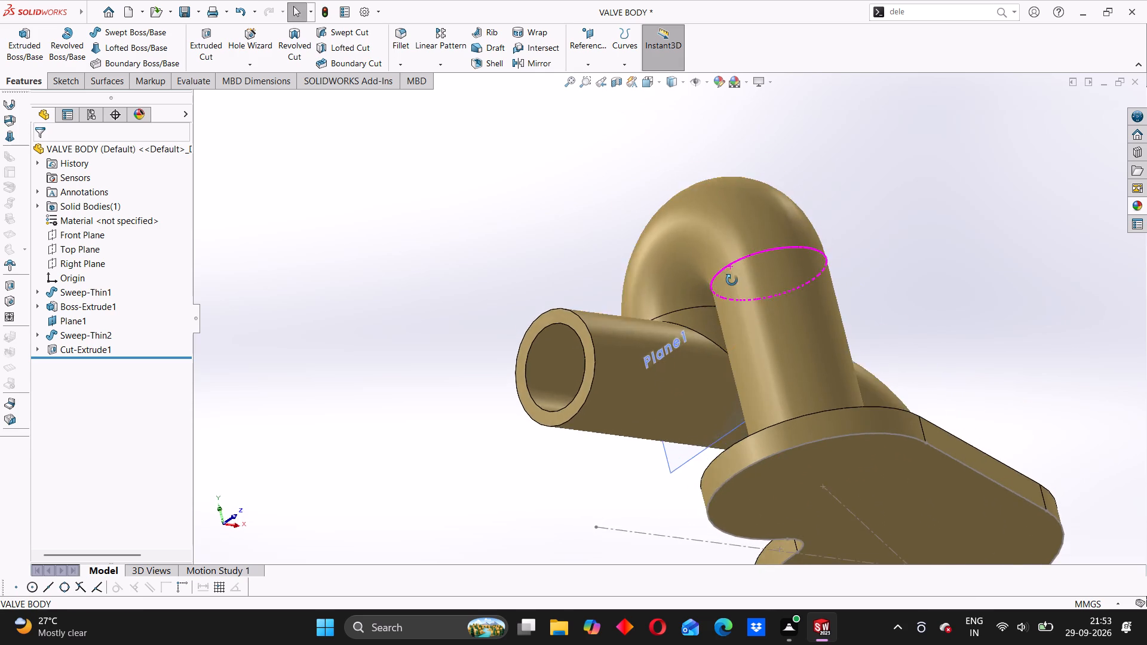
middle_click_drag(732, 280, 686, 334)
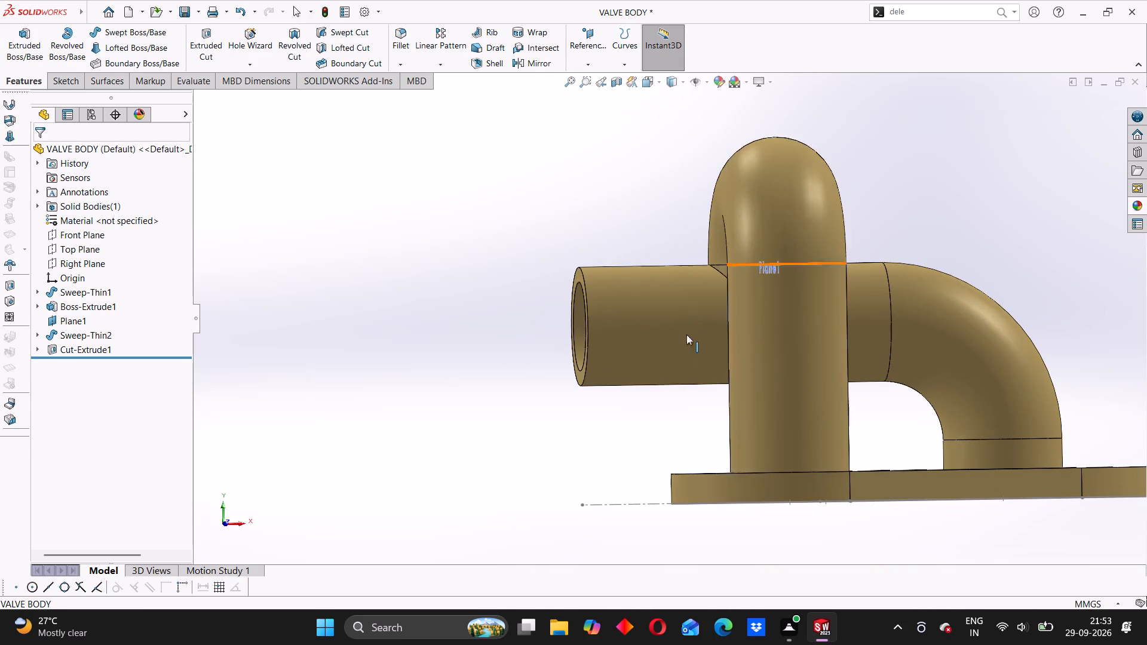
middle_click_drag(751, 247, 763, 437)
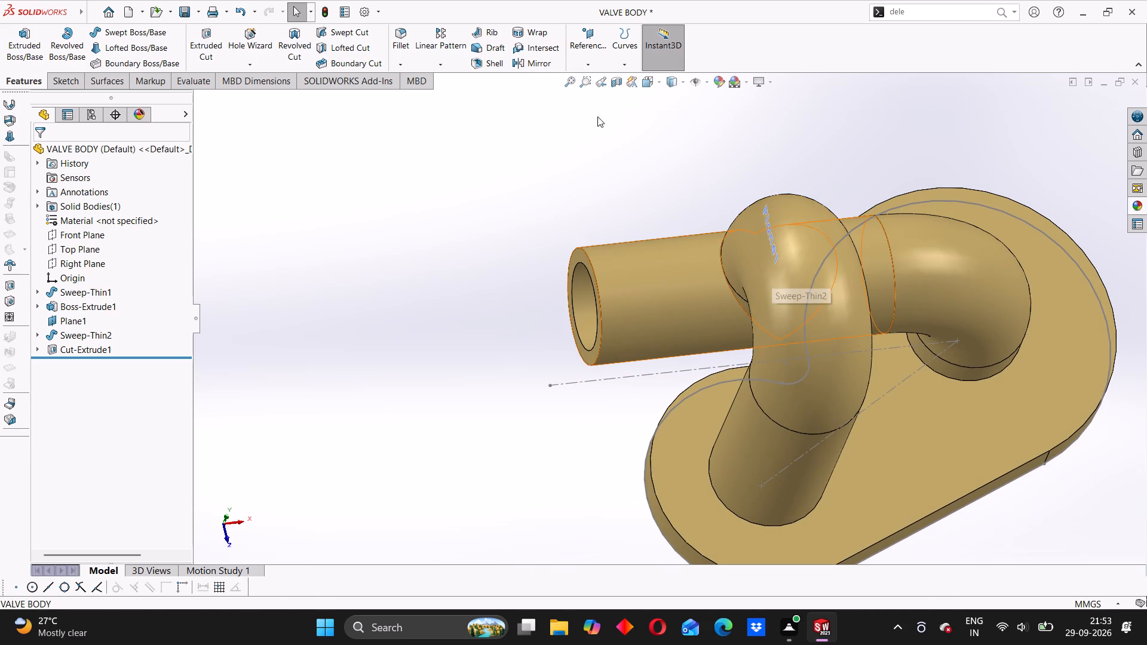
left_click(615, 82)
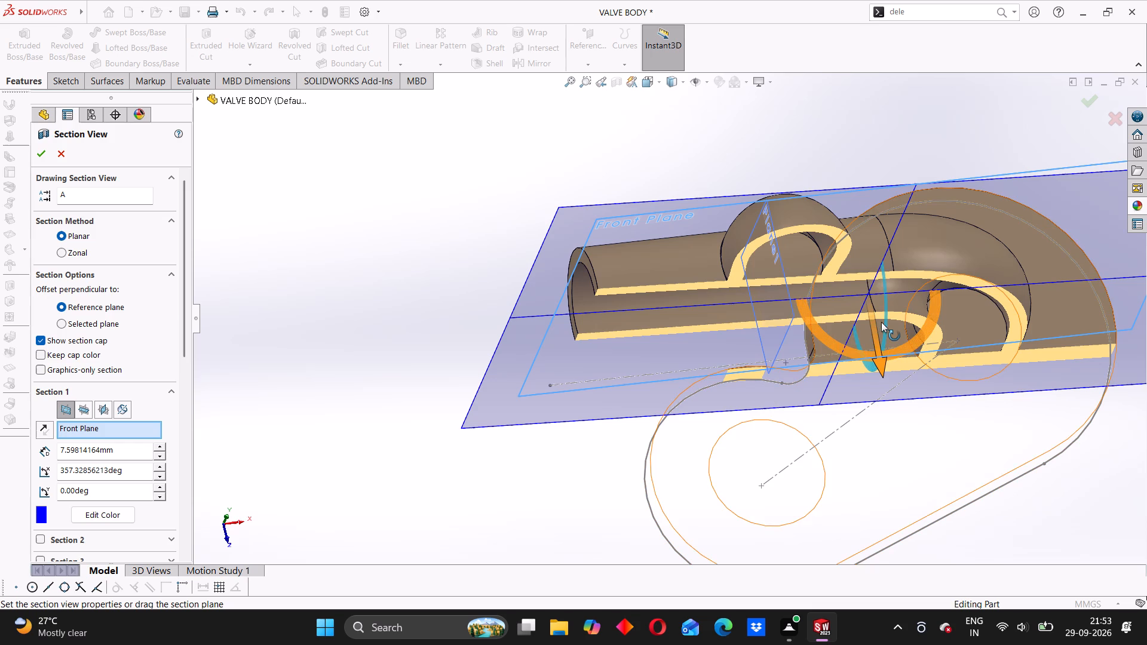
left_click_drag(884, 320, 888, 278)
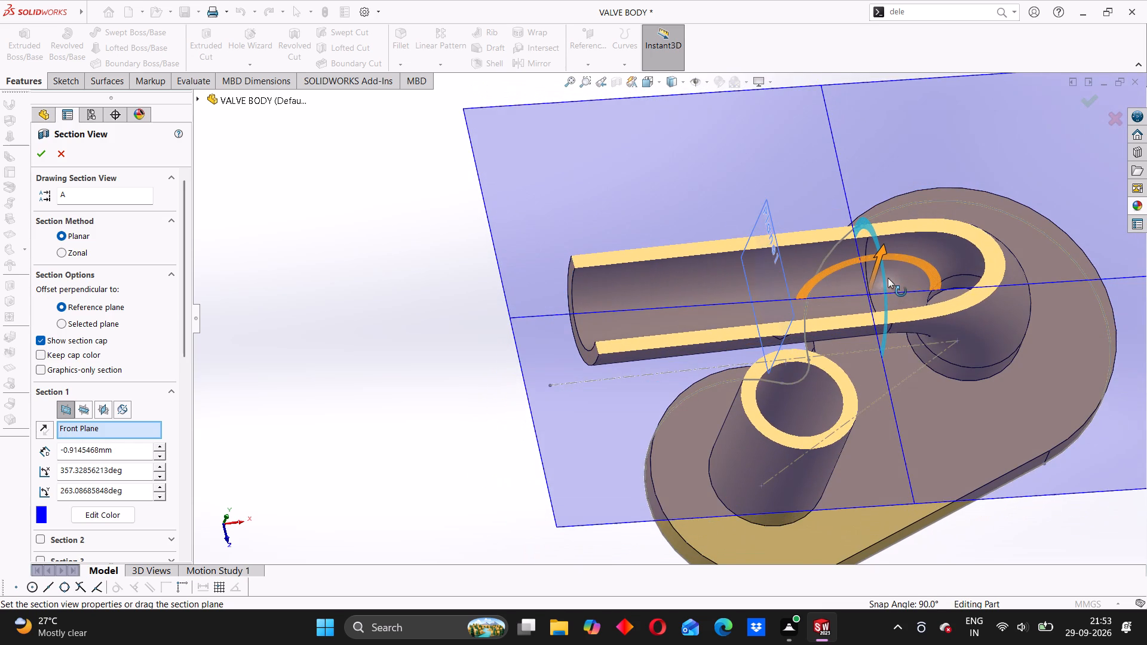
left_click_drag(888, 278, 880, 285)
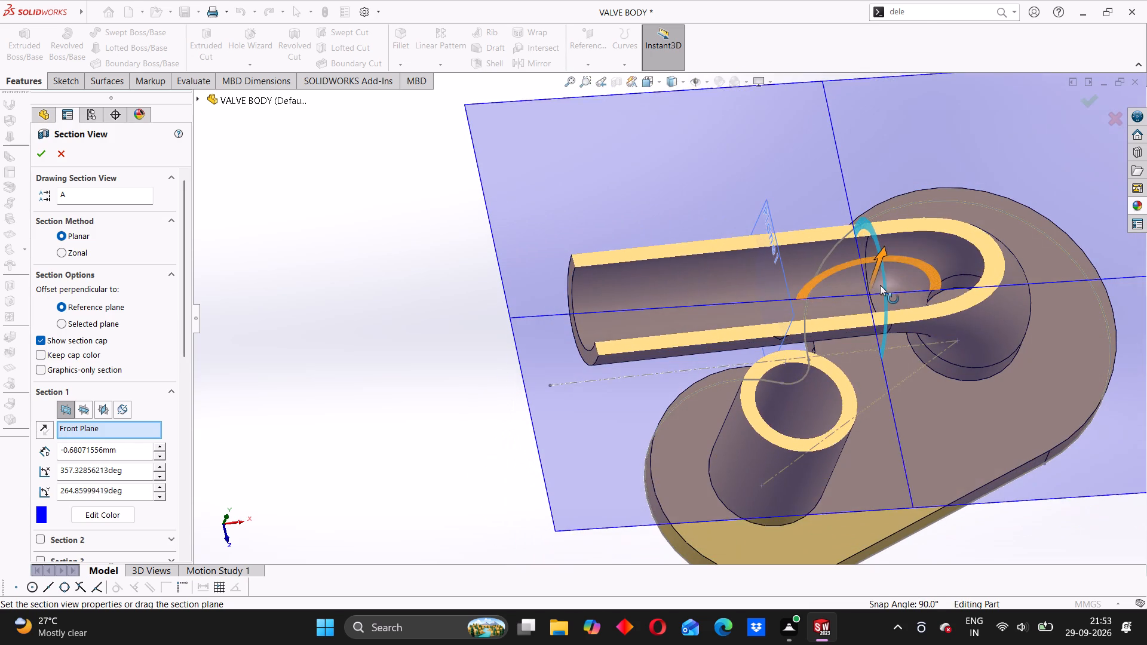
left_click_drag(880, 285, 880, 284)
left_click_drag(875, 238, 879, 208)
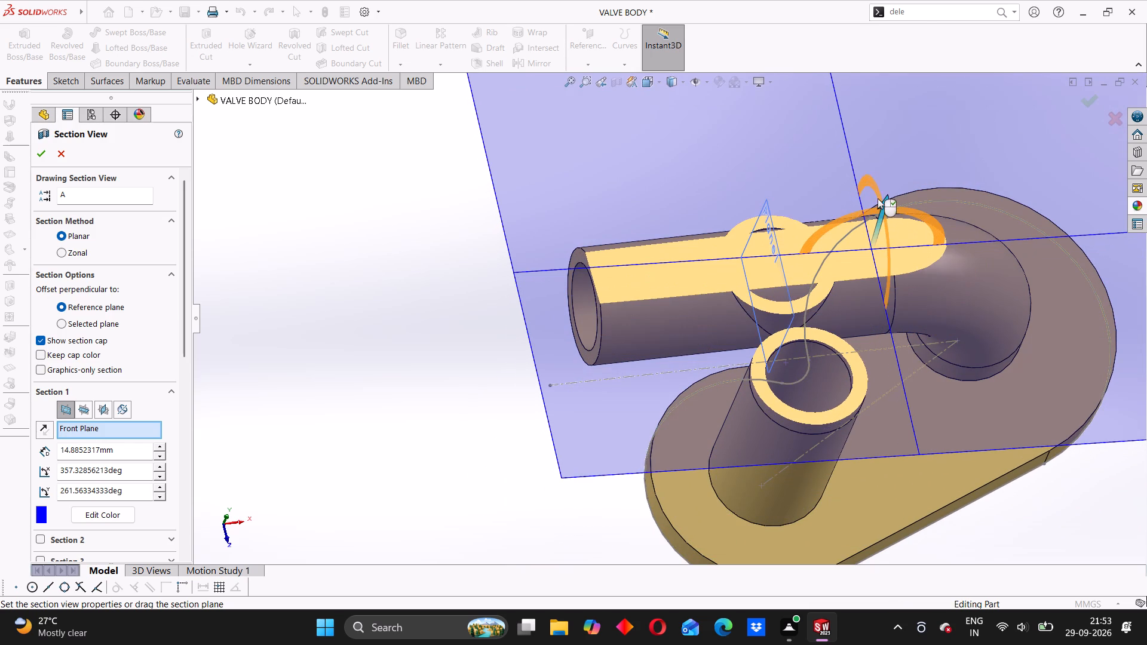
left_click(883, 207)
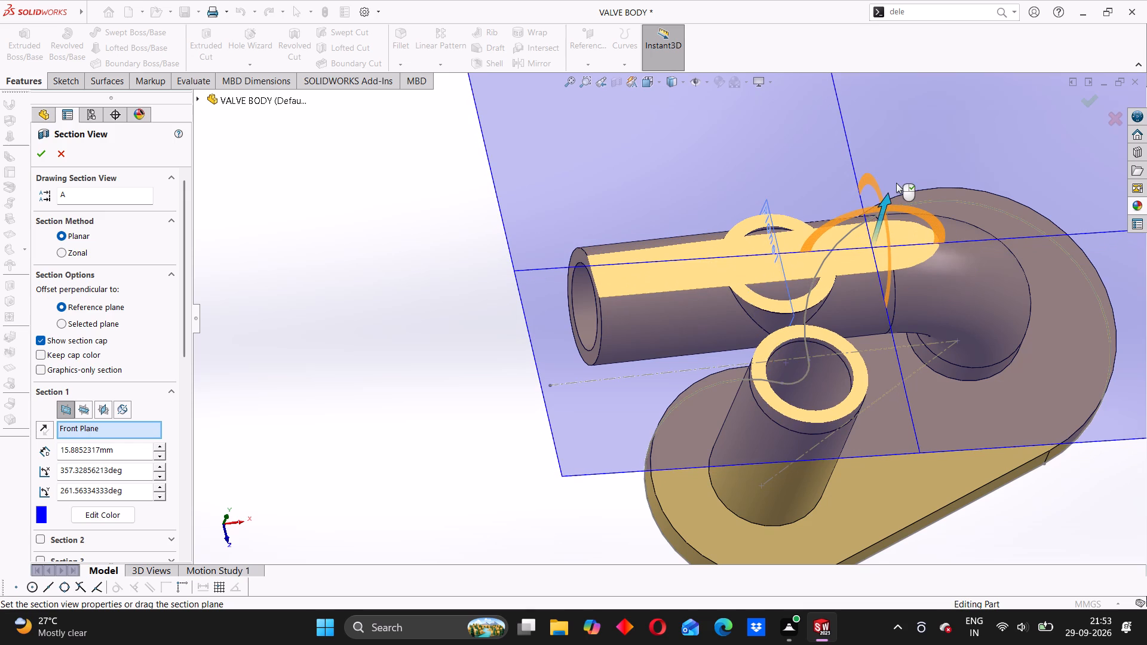
left_click_drag(885, 204, 897, 189)
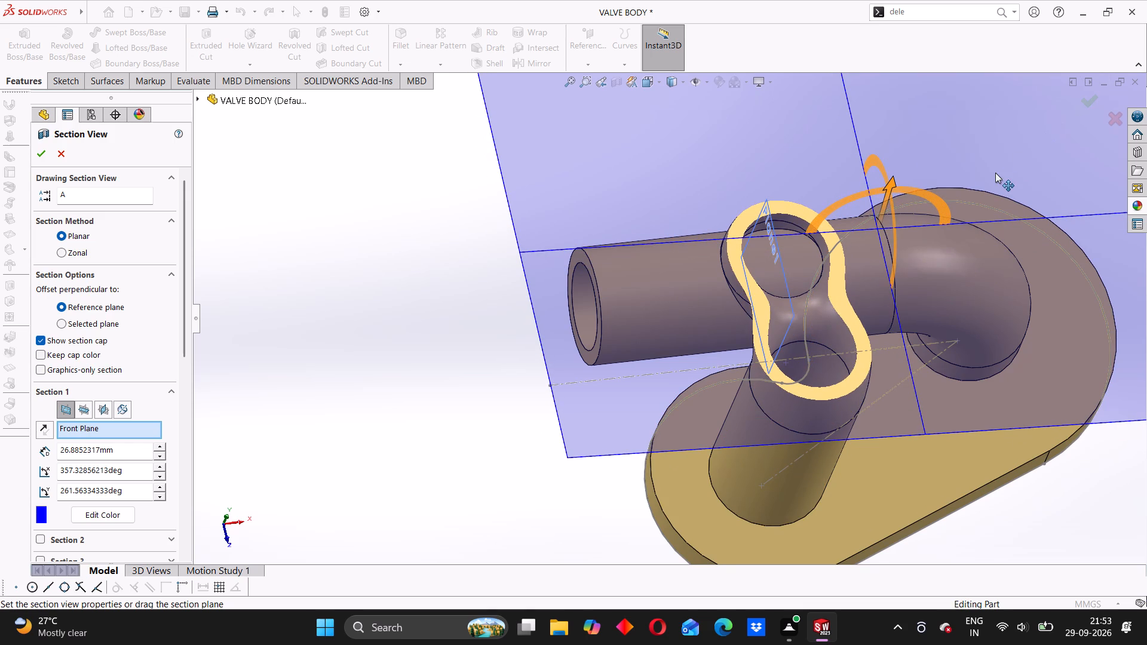
left_click(1087, 104)
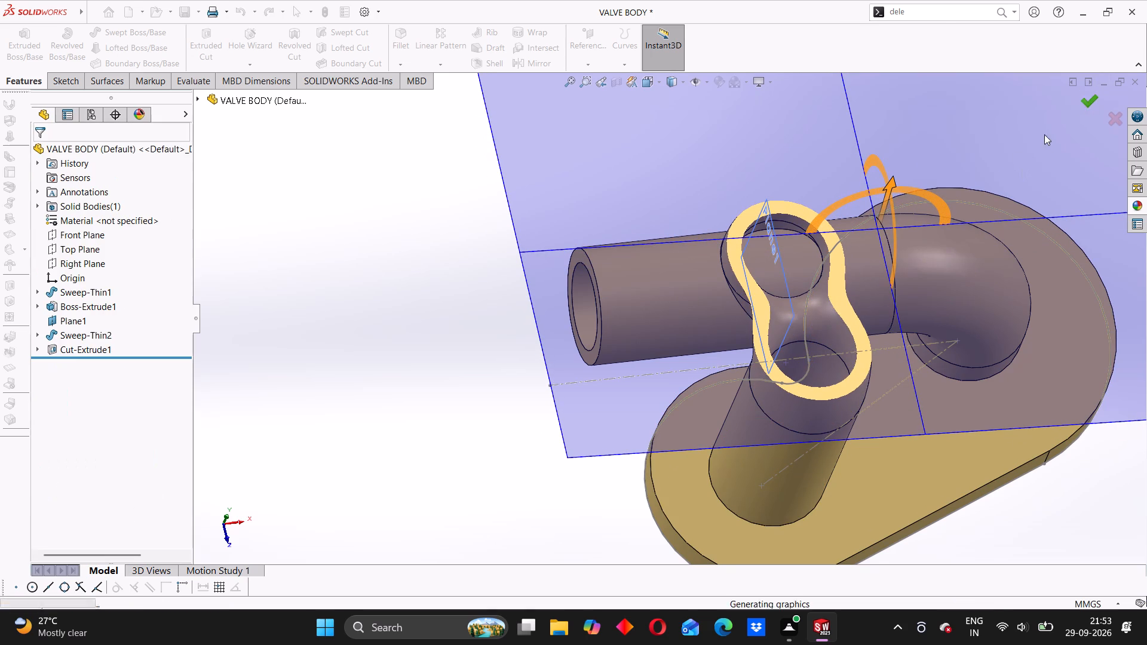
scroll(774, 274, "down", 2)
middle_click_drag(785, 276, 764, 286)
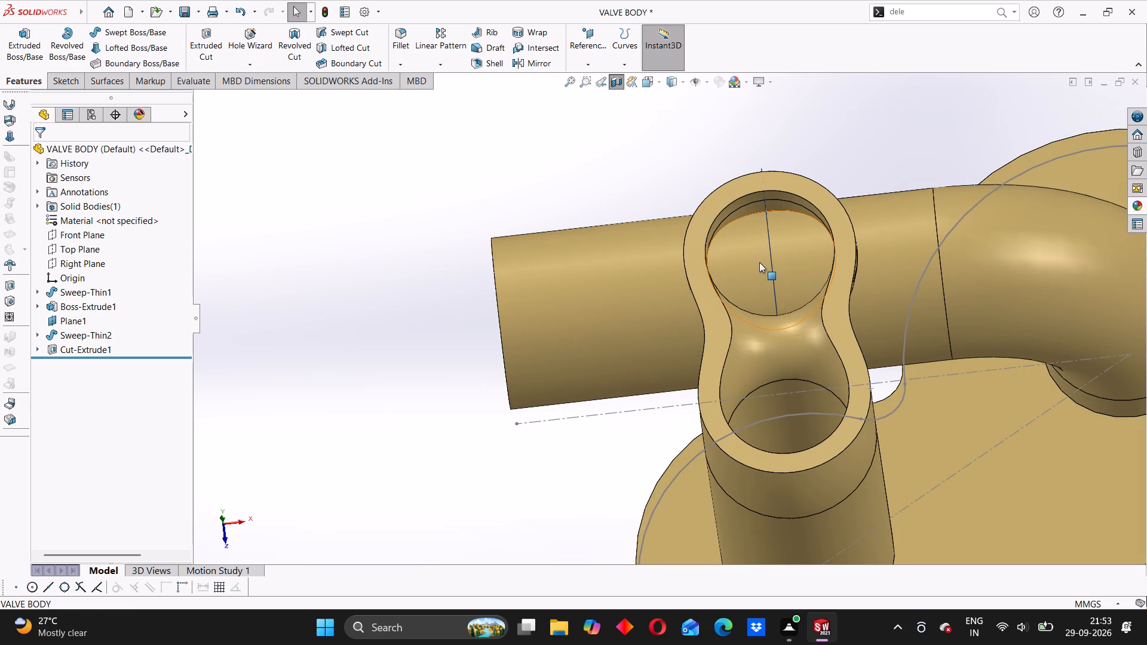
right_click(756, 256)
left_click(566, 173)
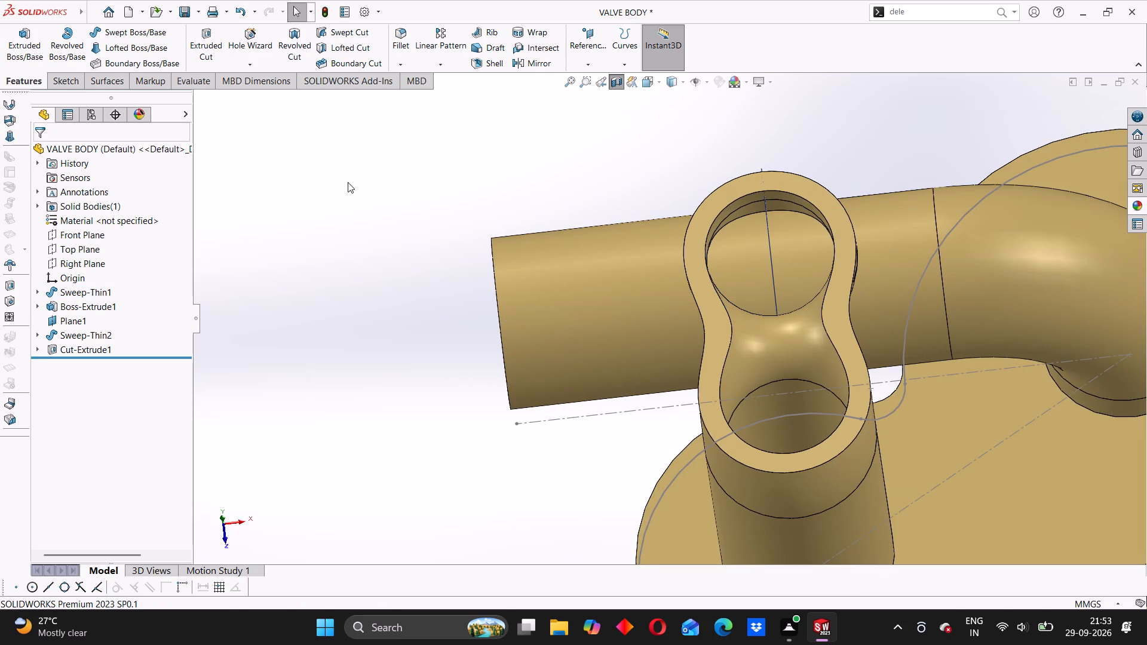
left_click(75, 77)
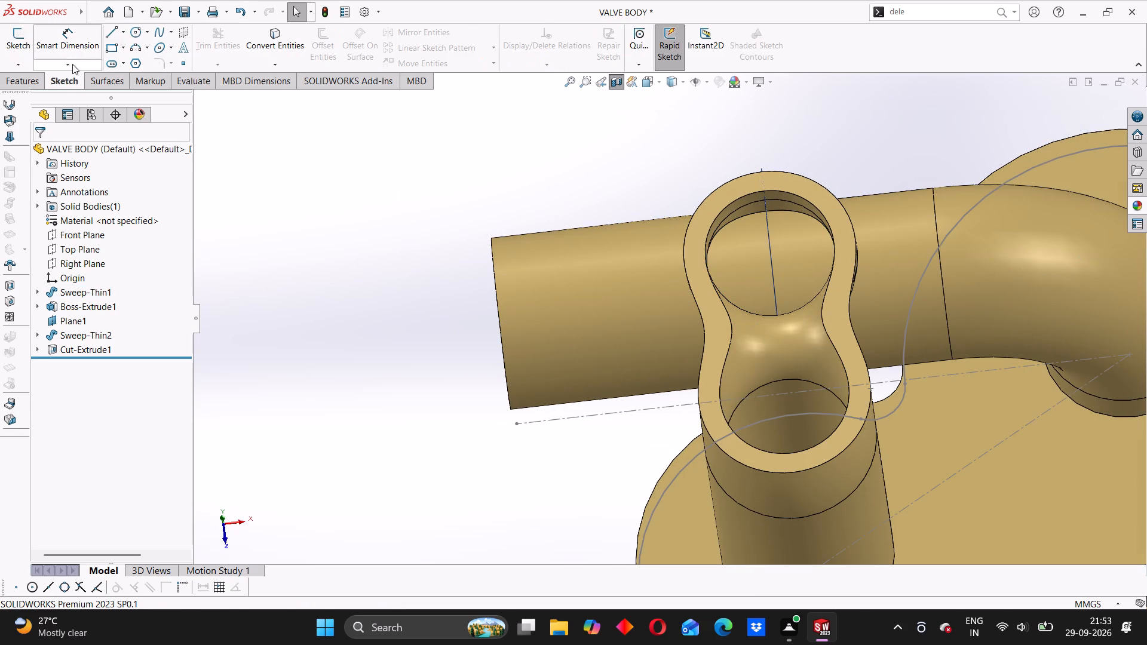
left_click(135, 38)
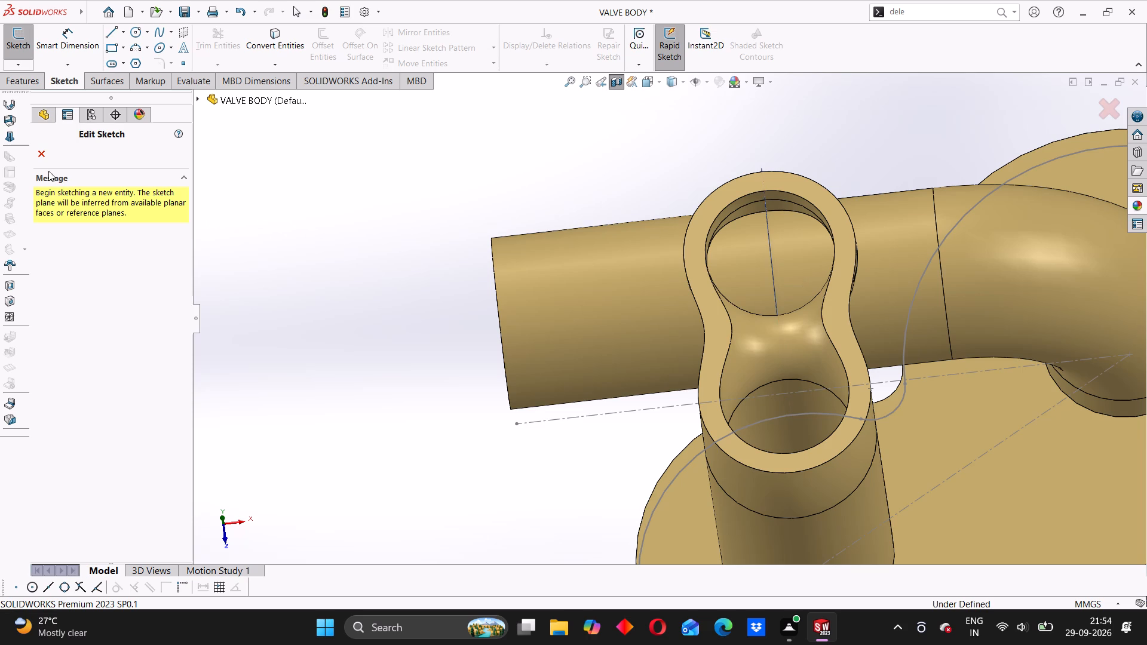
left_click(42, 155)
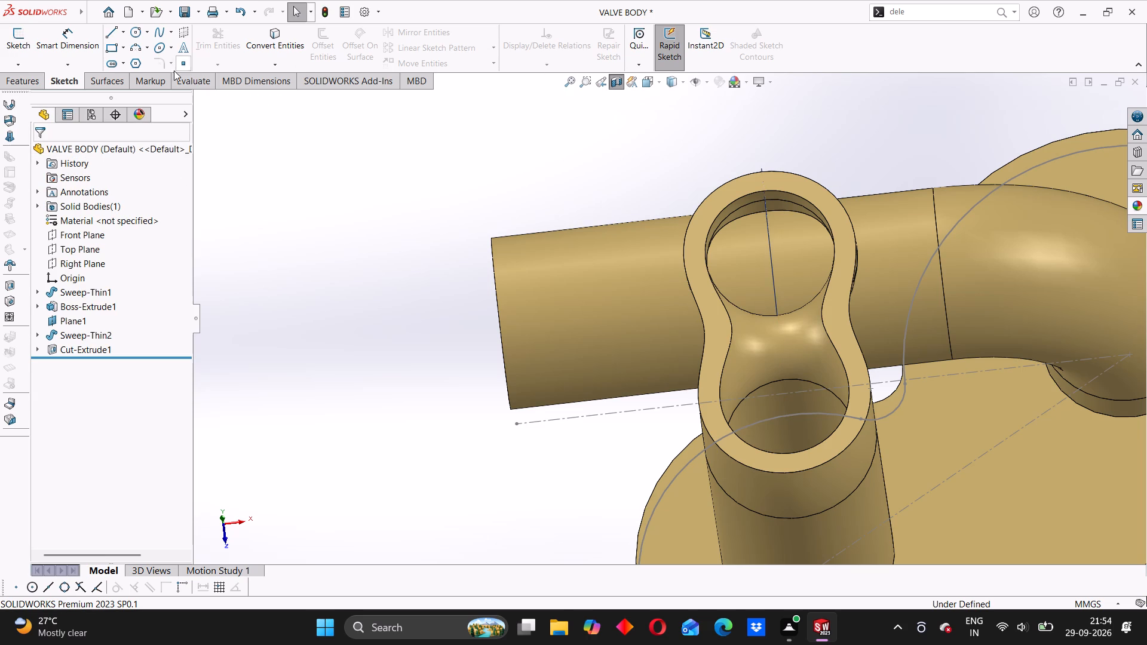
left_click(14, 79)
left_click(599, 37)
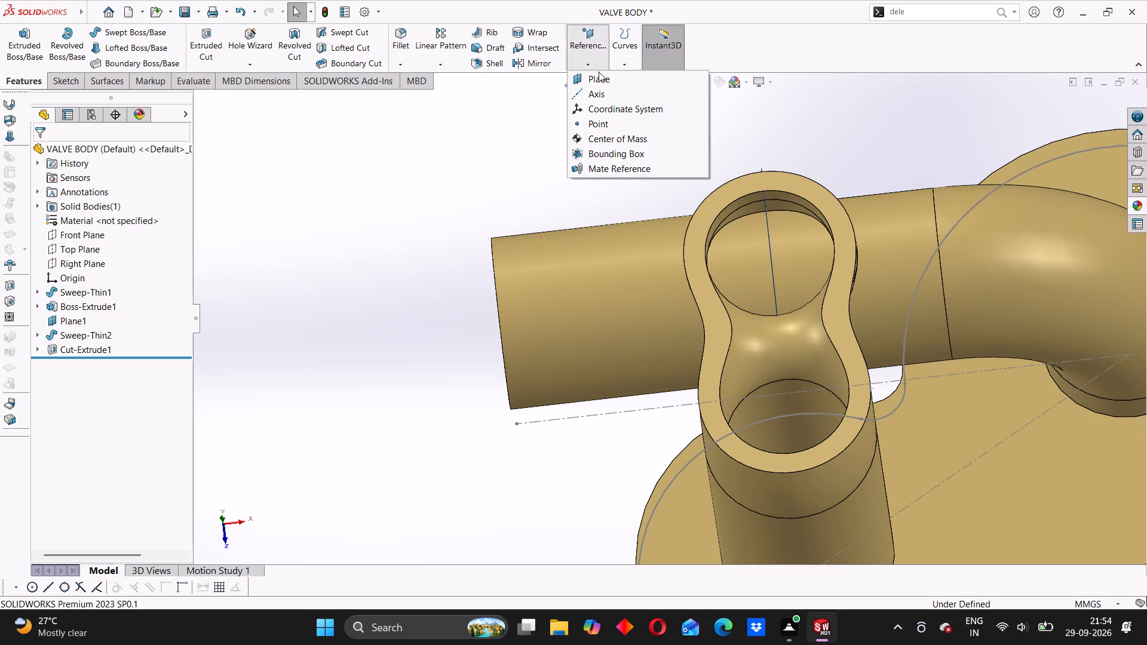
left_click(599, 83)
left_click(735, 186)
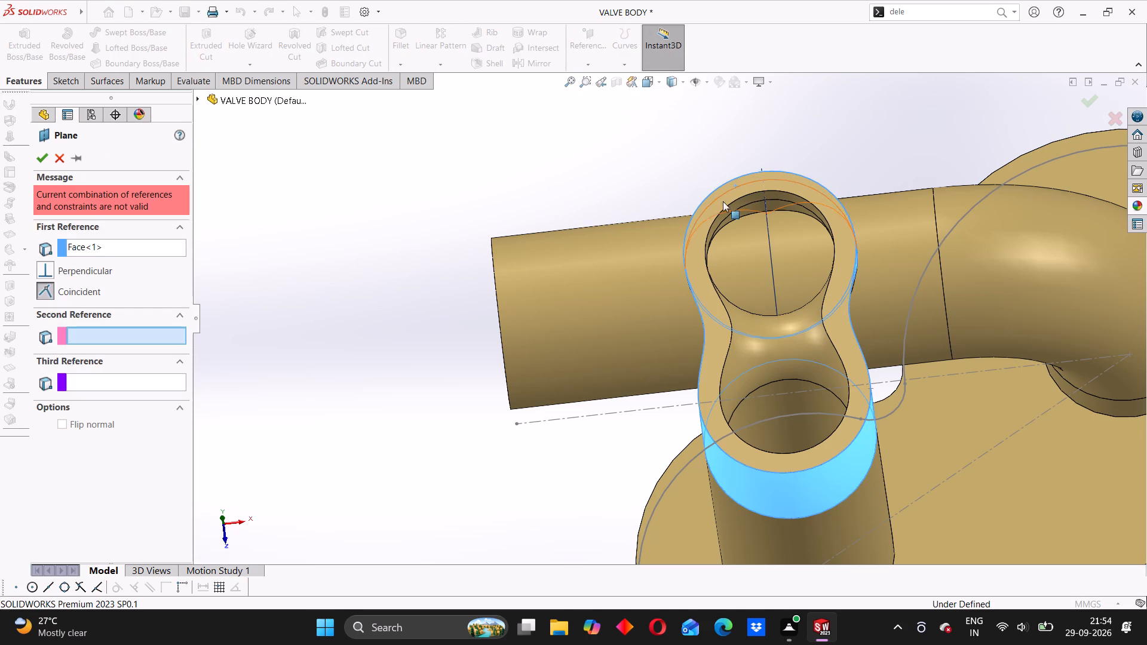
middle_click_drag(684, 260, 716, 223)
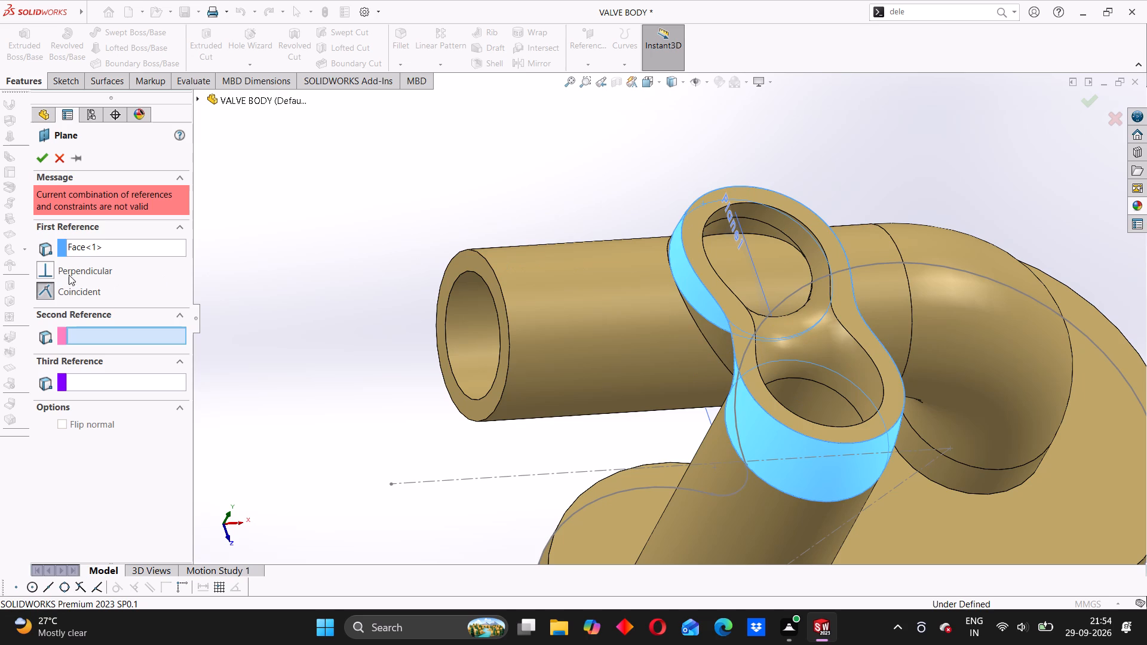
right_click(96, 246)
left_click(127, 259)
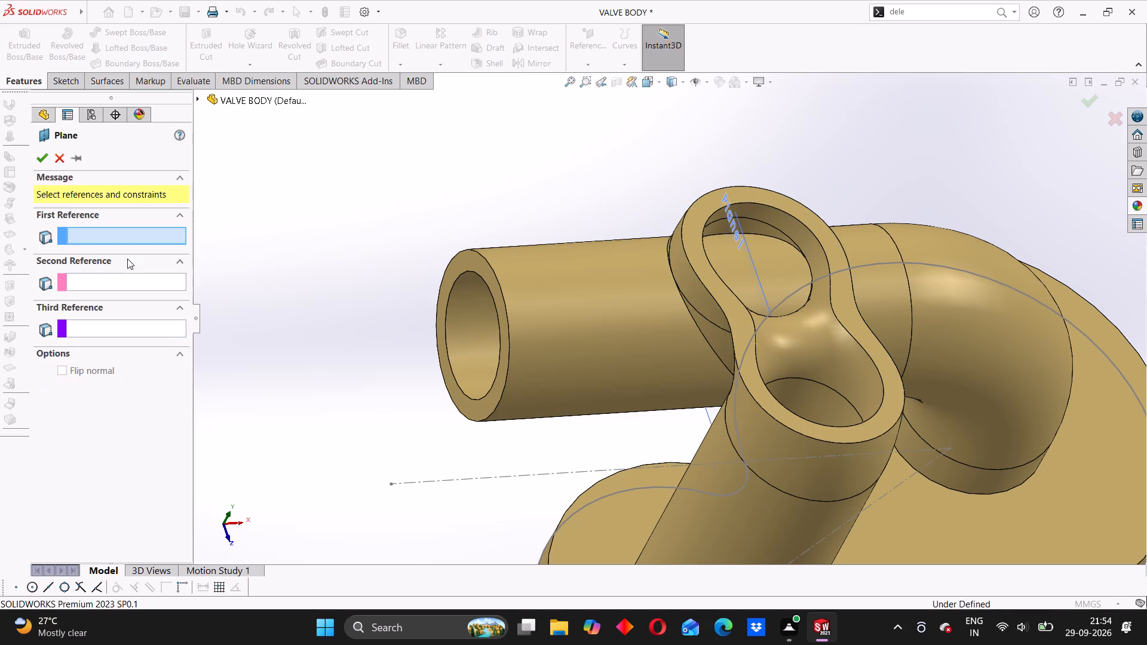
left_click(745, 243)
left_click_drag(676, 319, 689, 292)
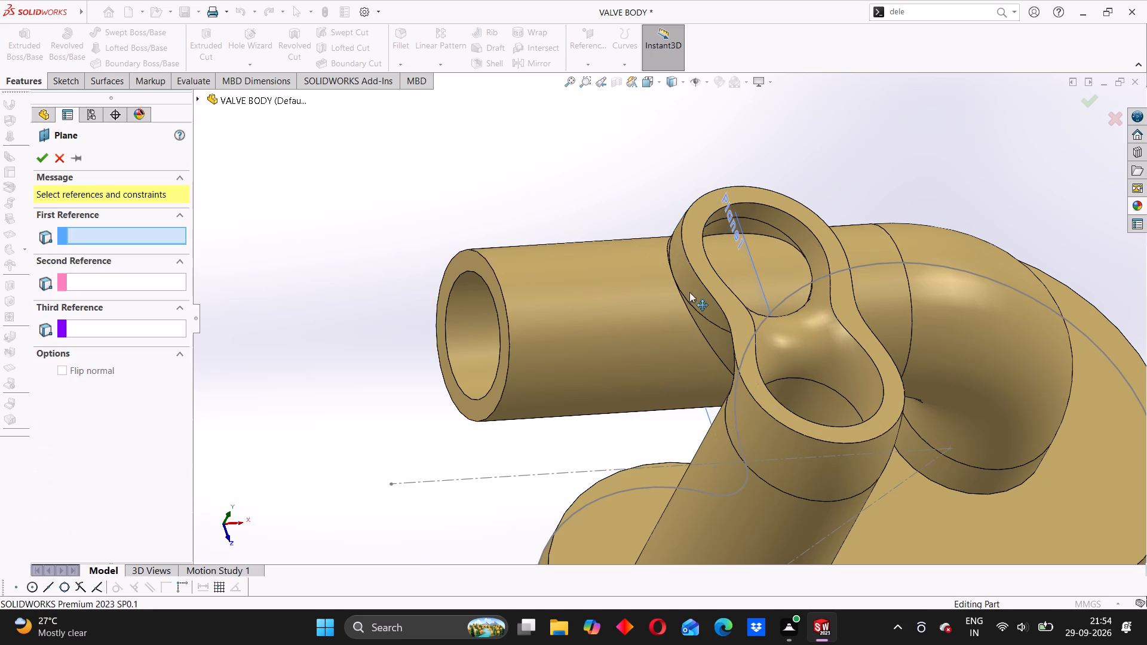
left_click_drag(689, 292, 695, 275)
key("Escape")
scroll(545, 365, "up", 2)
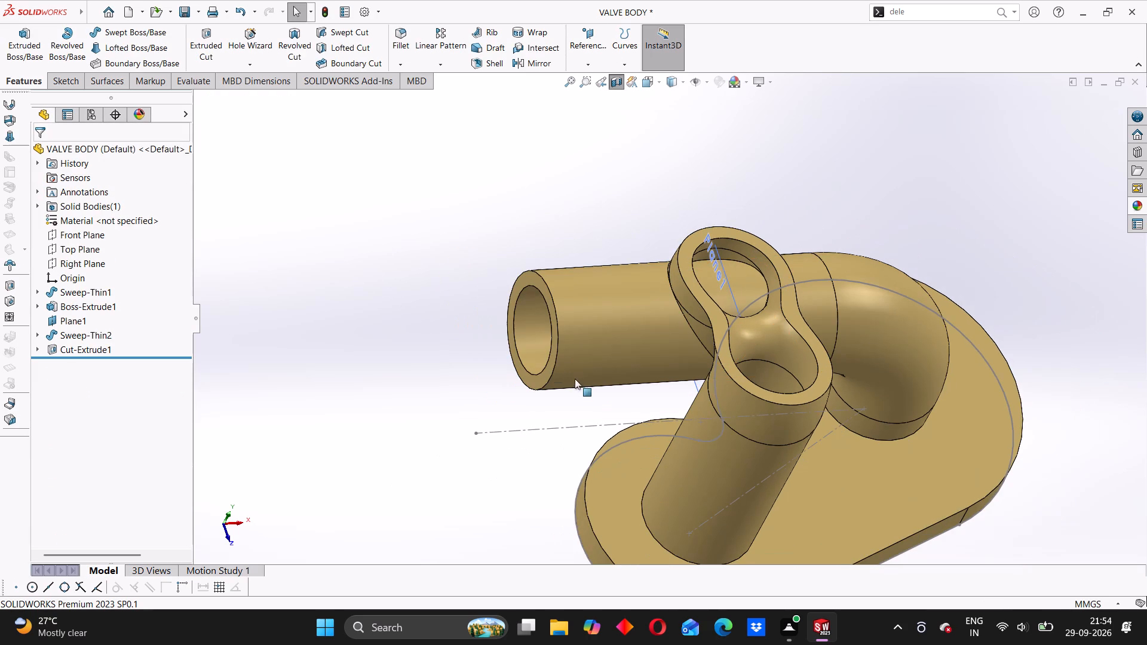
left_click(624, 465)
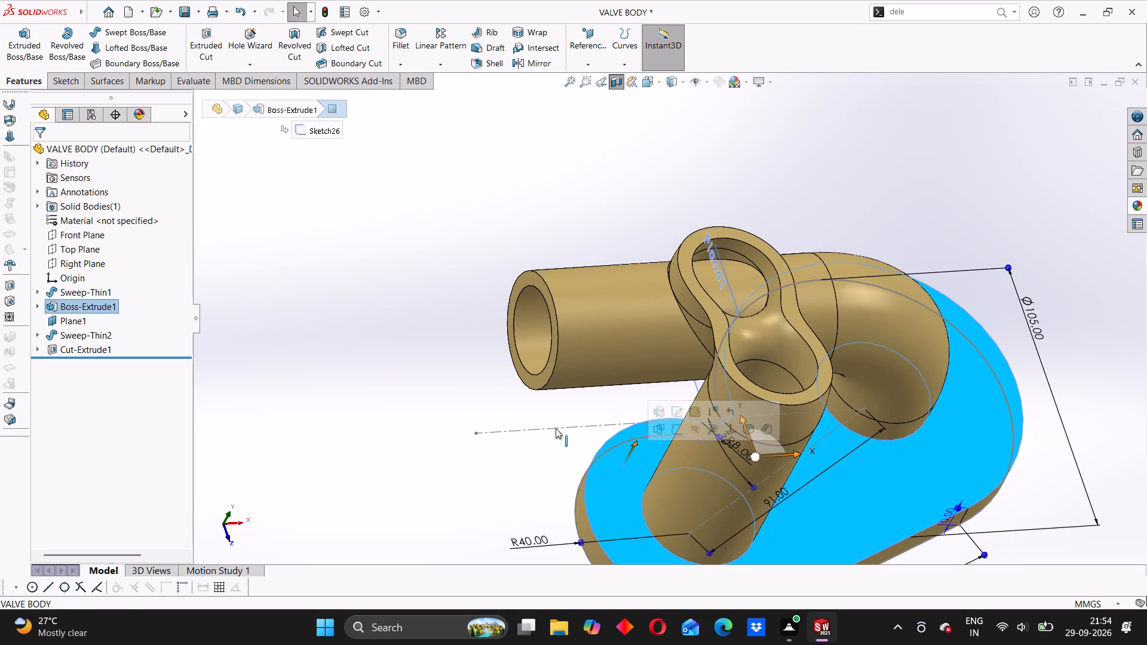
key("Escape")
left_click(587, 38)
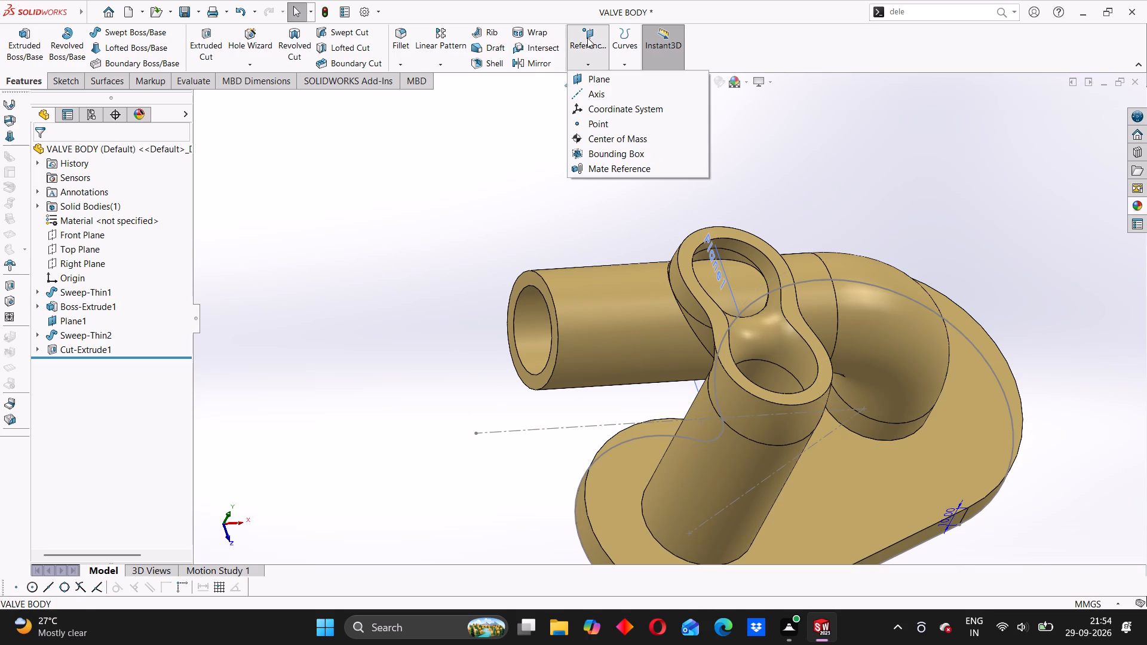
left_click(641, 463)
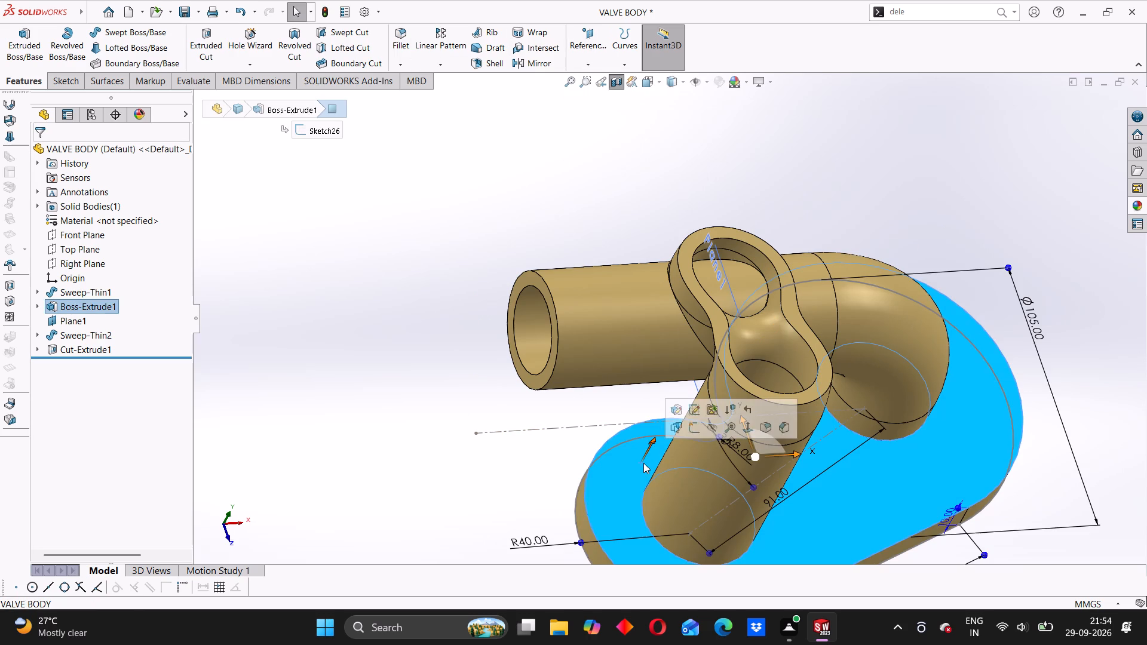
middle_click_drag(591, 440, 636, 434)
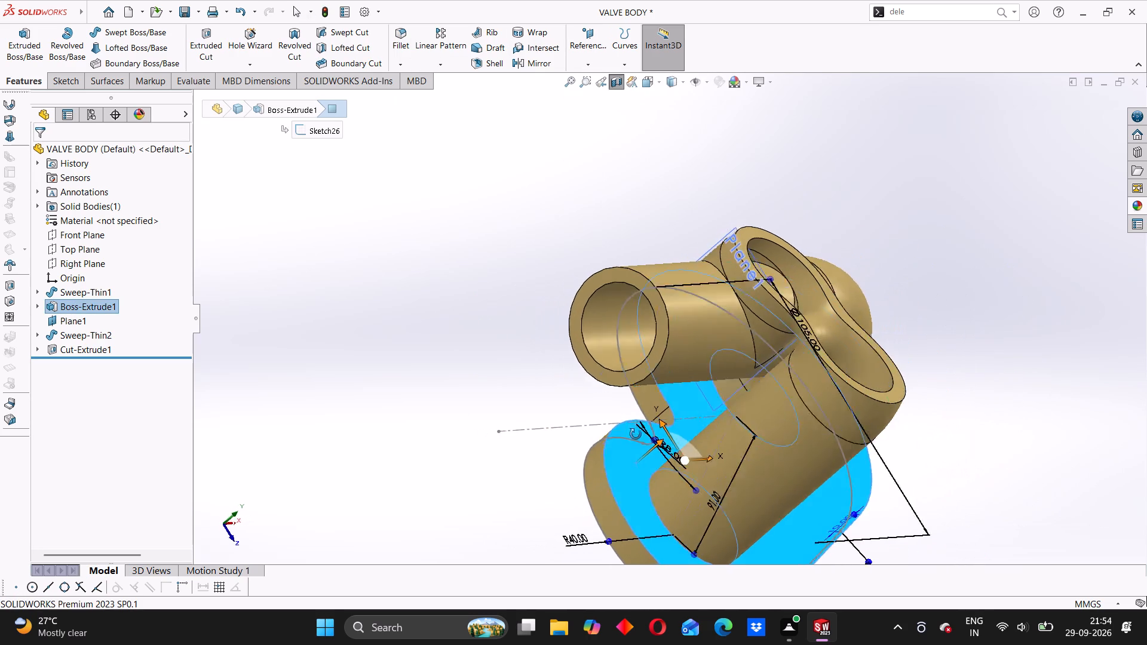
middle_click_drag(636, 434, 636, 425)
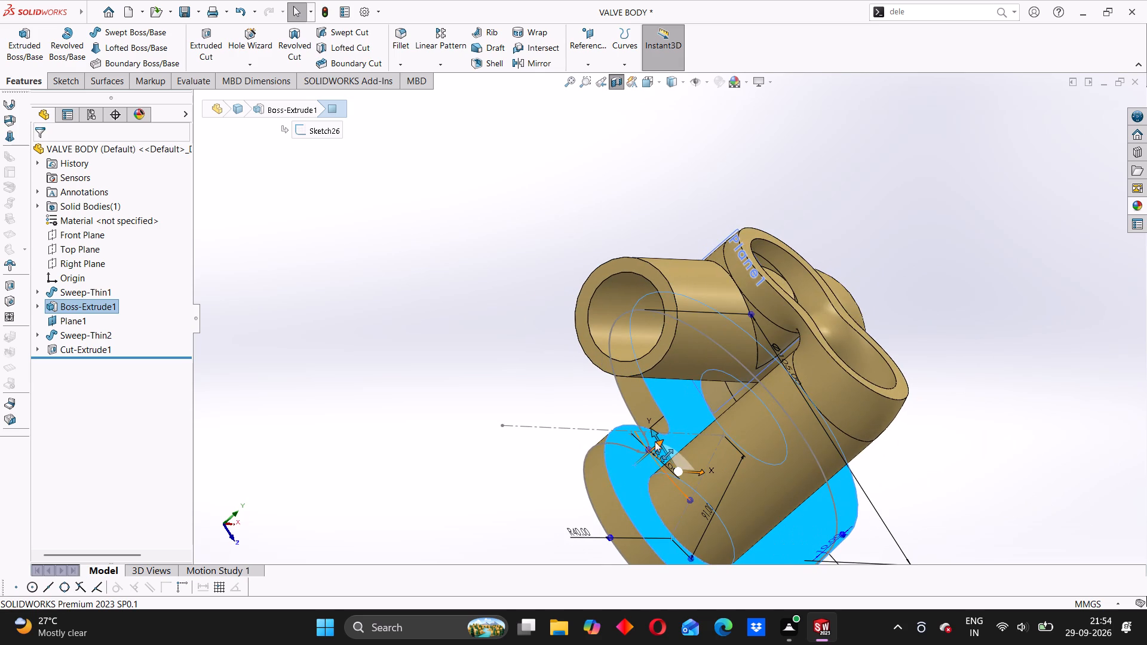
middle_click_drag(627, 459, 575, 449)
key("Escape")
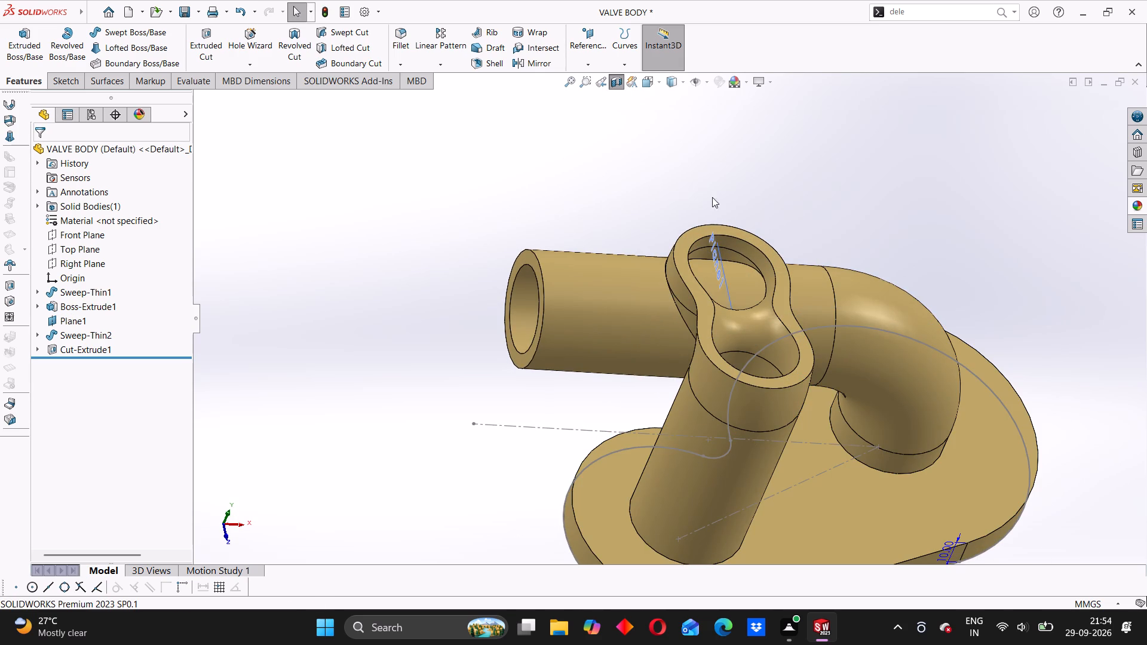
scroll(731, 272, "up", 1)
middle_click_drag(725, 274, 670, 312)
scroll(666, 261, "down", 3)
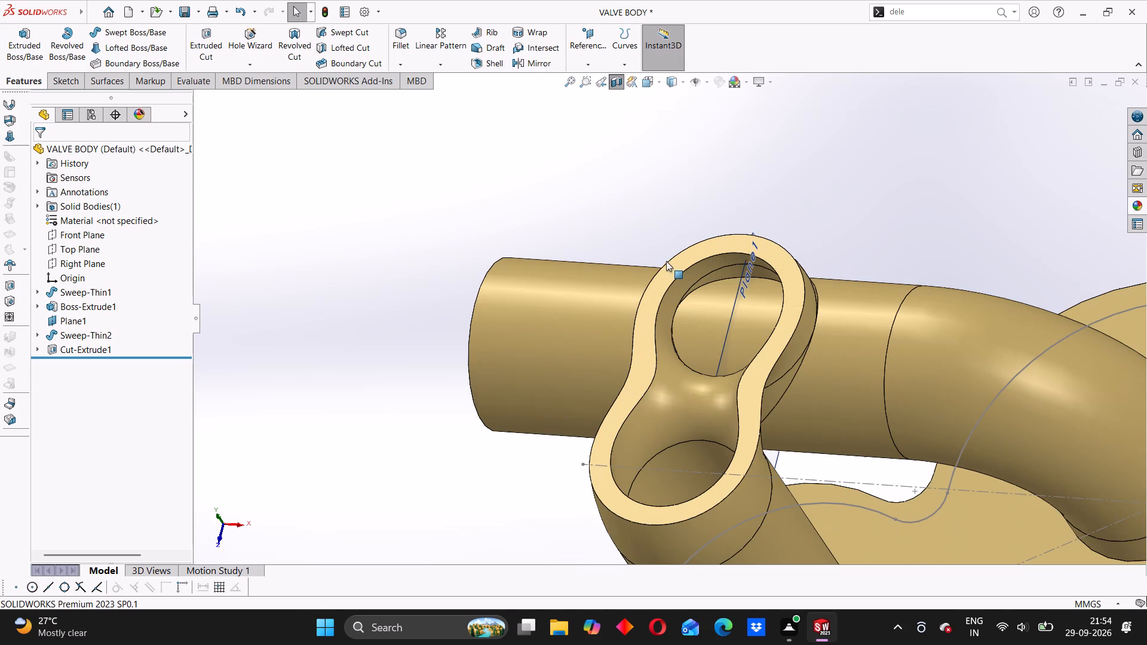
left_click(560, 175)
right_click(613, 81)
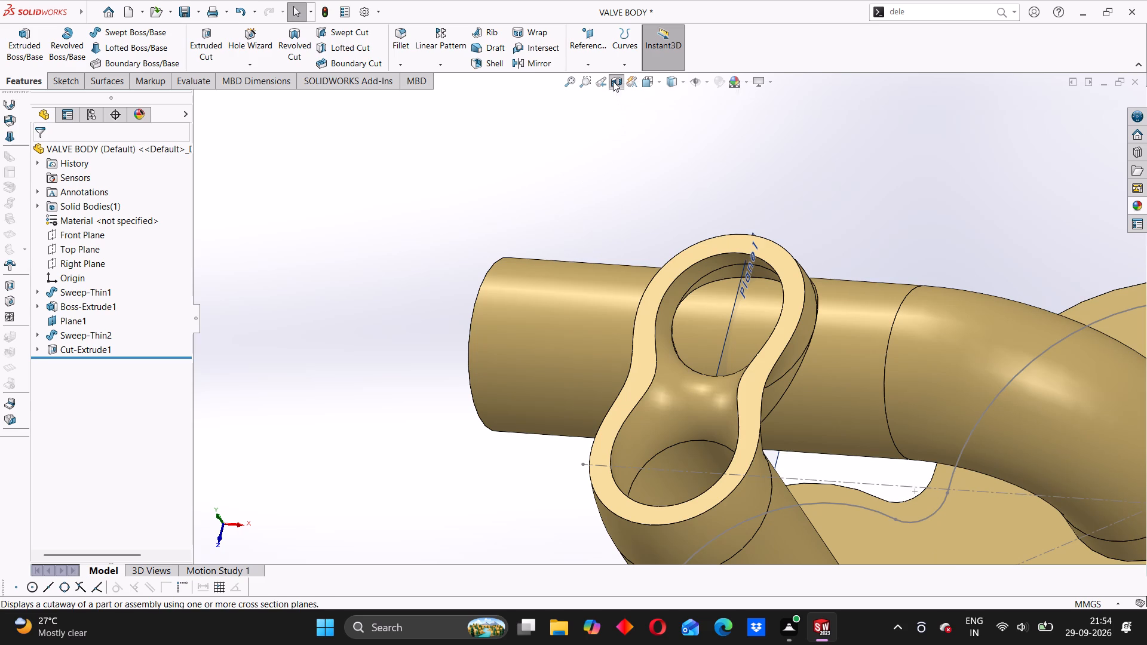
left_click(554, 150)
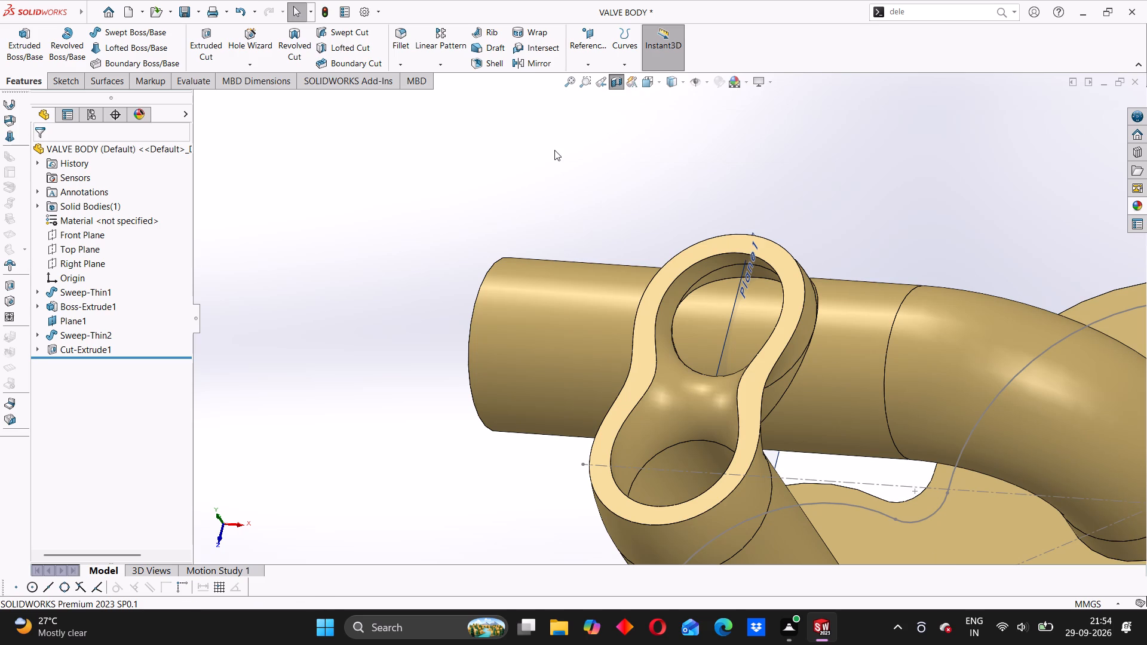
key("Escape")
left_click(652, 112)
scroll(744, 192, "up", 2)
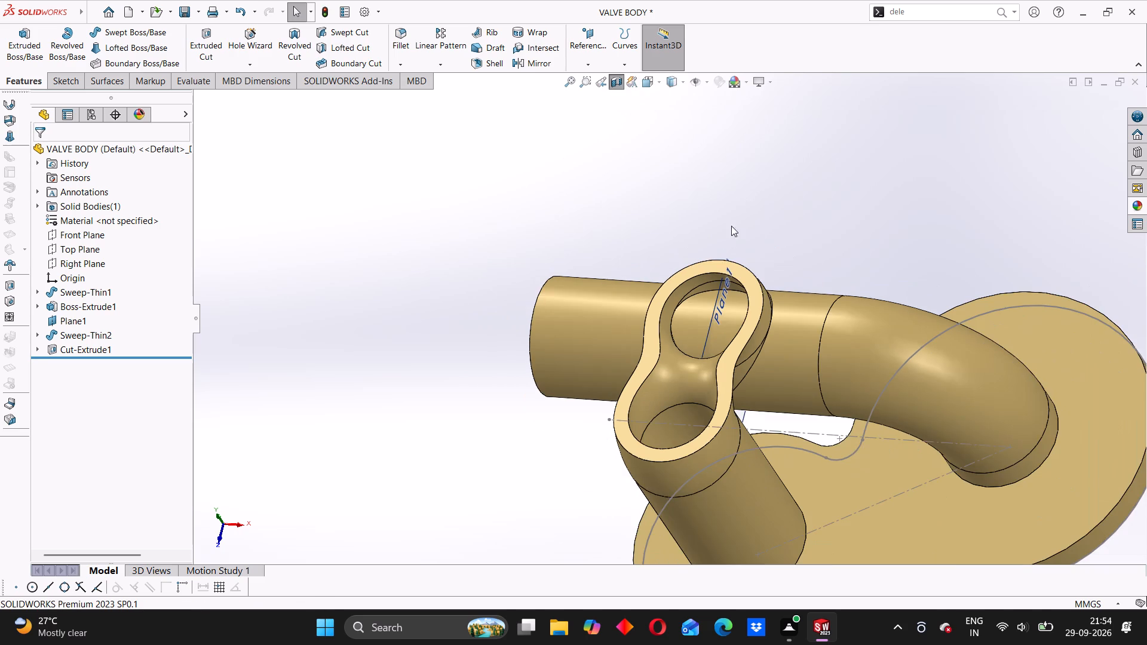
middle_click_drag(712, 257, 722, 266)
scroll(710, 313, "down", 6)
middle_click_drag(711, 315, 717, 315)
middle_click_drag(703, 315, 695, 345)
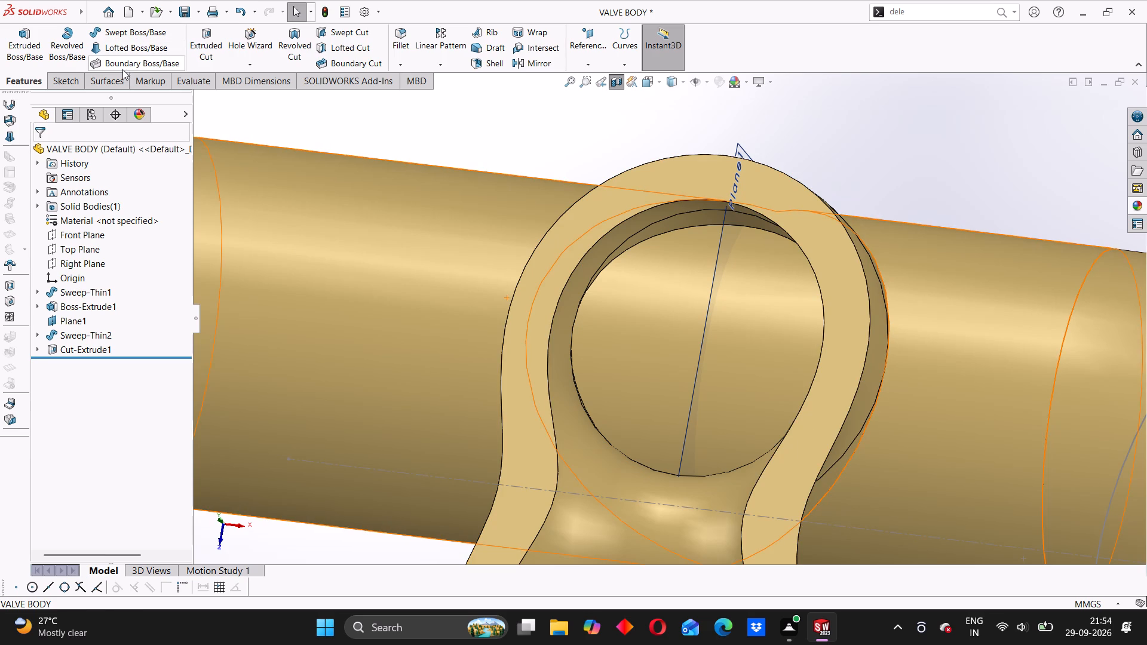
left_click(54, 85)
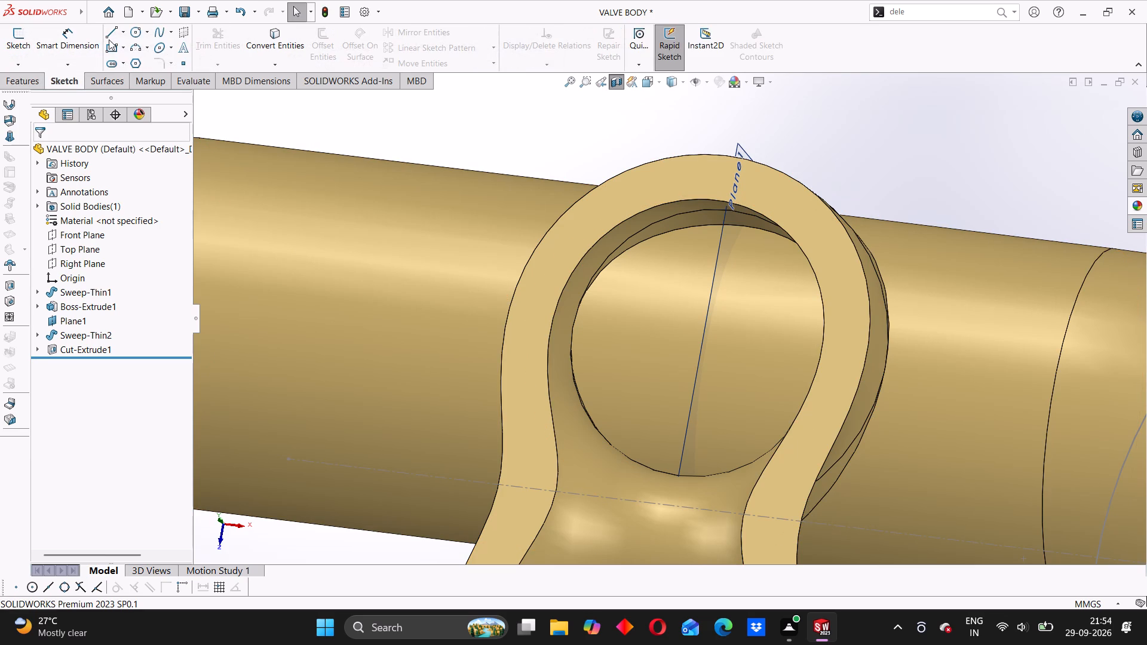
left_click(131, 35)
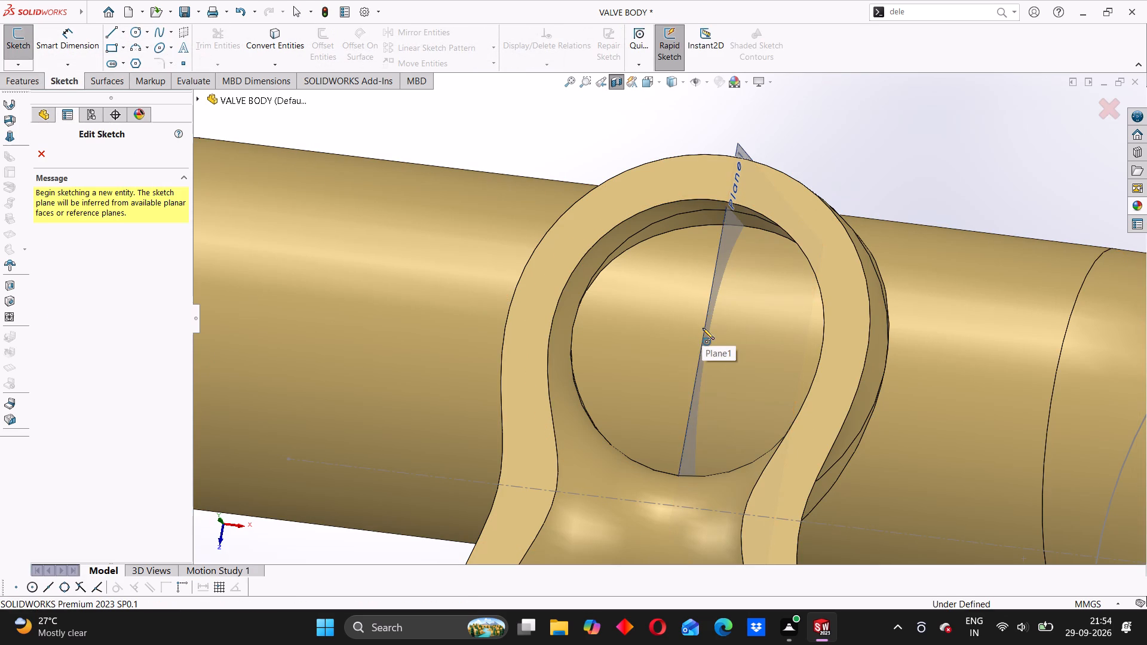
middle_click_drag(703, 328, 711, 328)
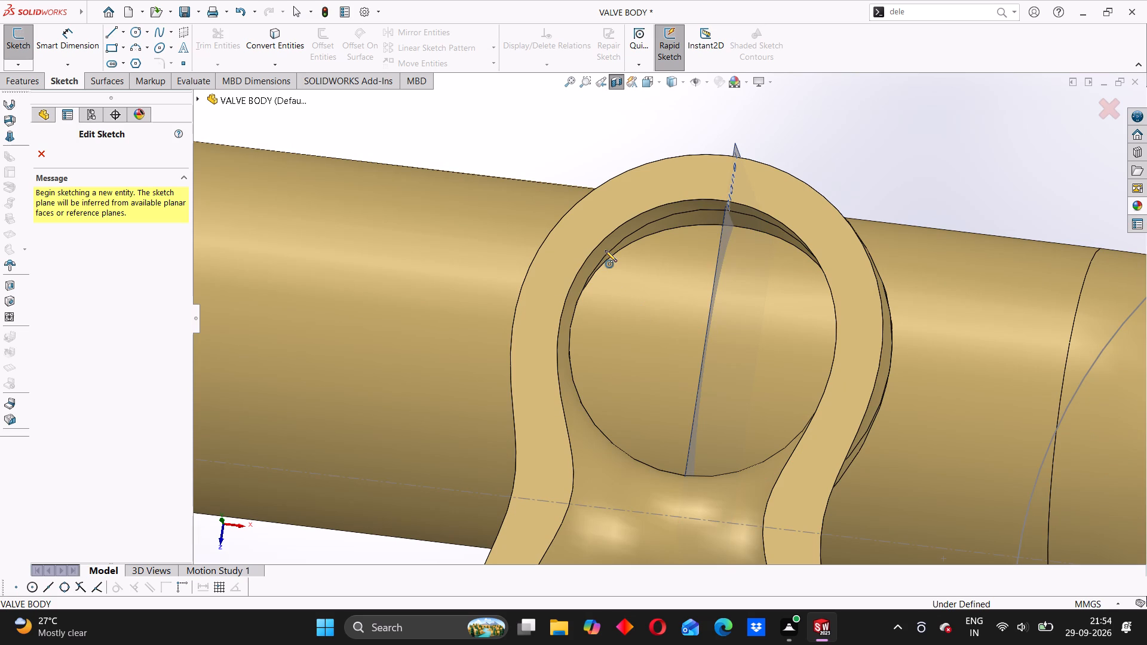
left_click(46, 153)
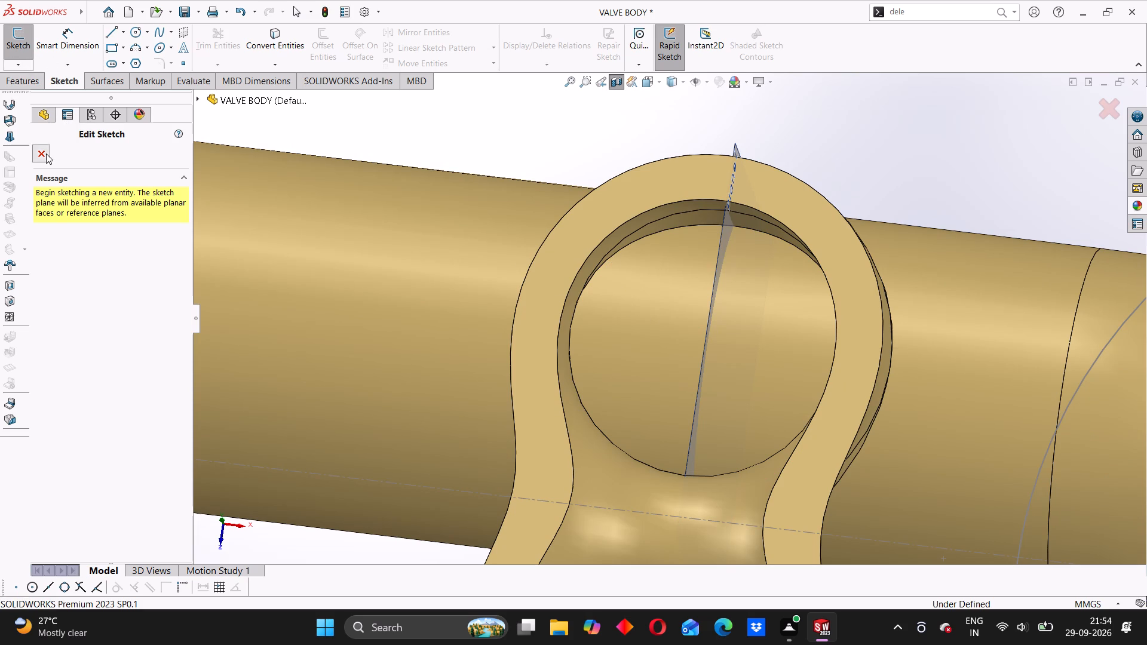
Turn off the section view and examine the pipe junction from outside and through the bent pipe's open end.
left_click(612, 86)
scroll(574, 131, "up", 2)
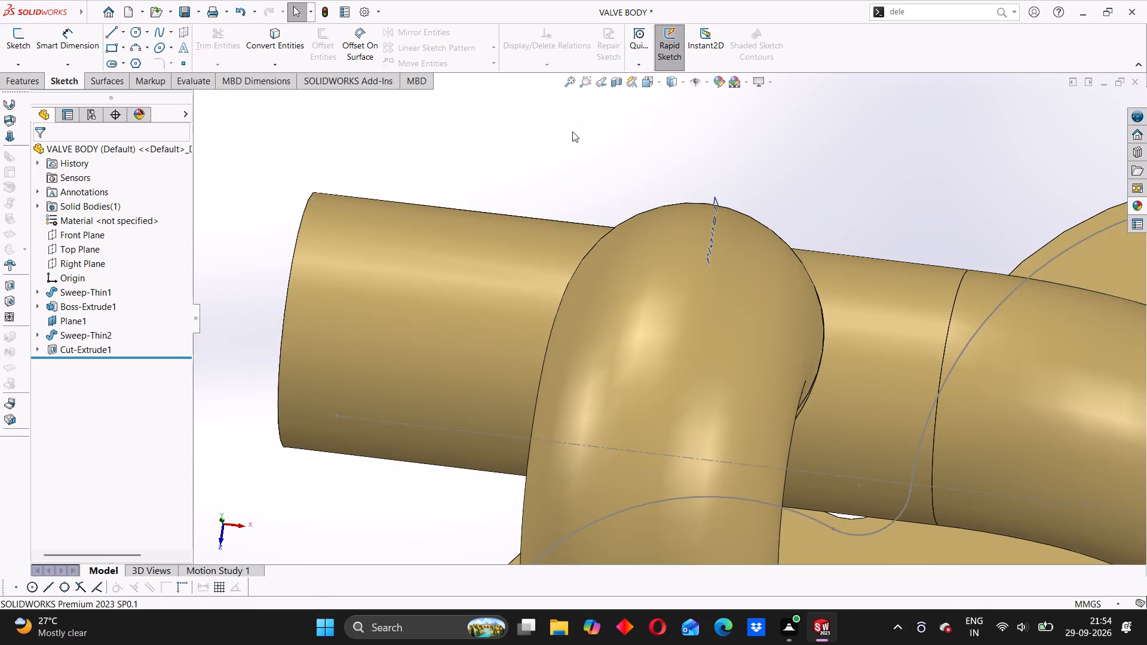
scroll(547, 156, "up", 3)
middle_click_drag(539, 380, 683, 349)
scroll(636, 322, "up", 1)
middle_click_drag(634, 328, 585, 363)
scroll(634, 315, "down", 2)
middle_click_drag(584, 364, 611, 354)
scroll(611, 352, "down", 2)
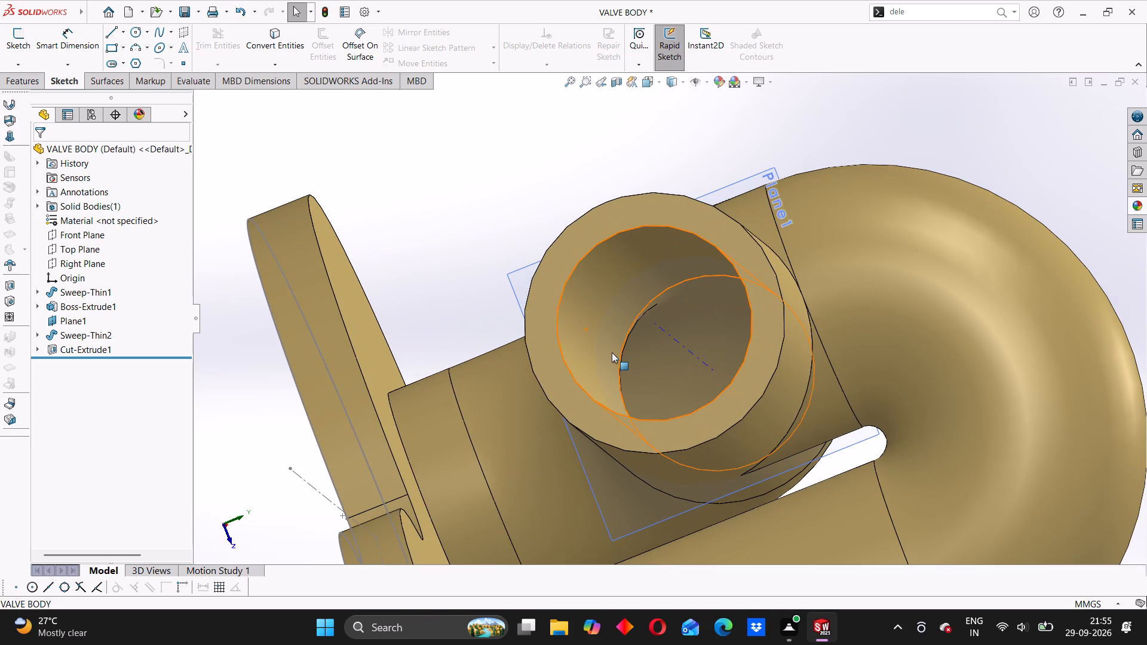
scroll(609, 350, "up", 2)
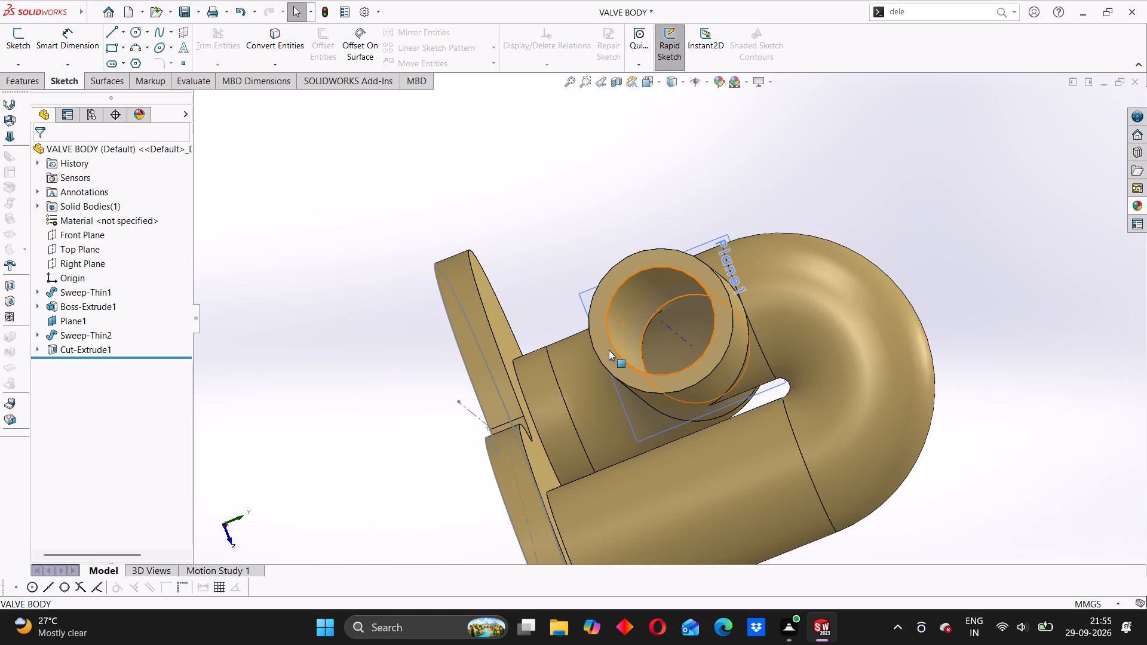
middle_click_drag(673, 348, 583, 368)
scroll(545, 349, "up", 3)
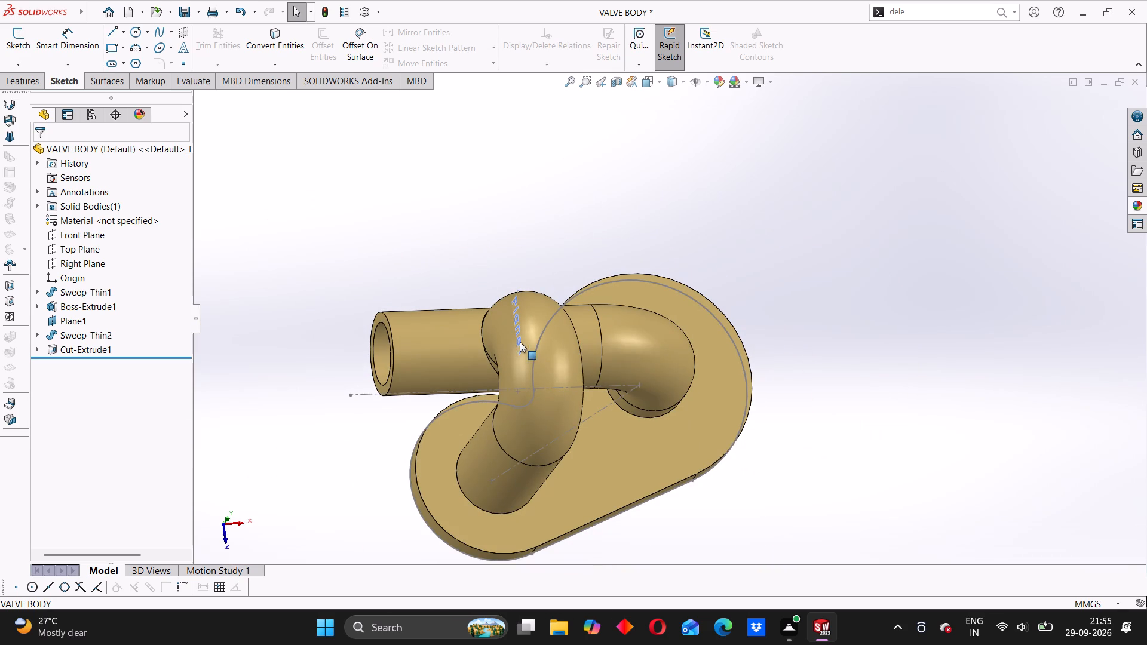
Reapply the planar Front Plane section view with its existing offset and rotations, and examine the bent pipe's wall inside the curved pipe.
left_click(618, 84)
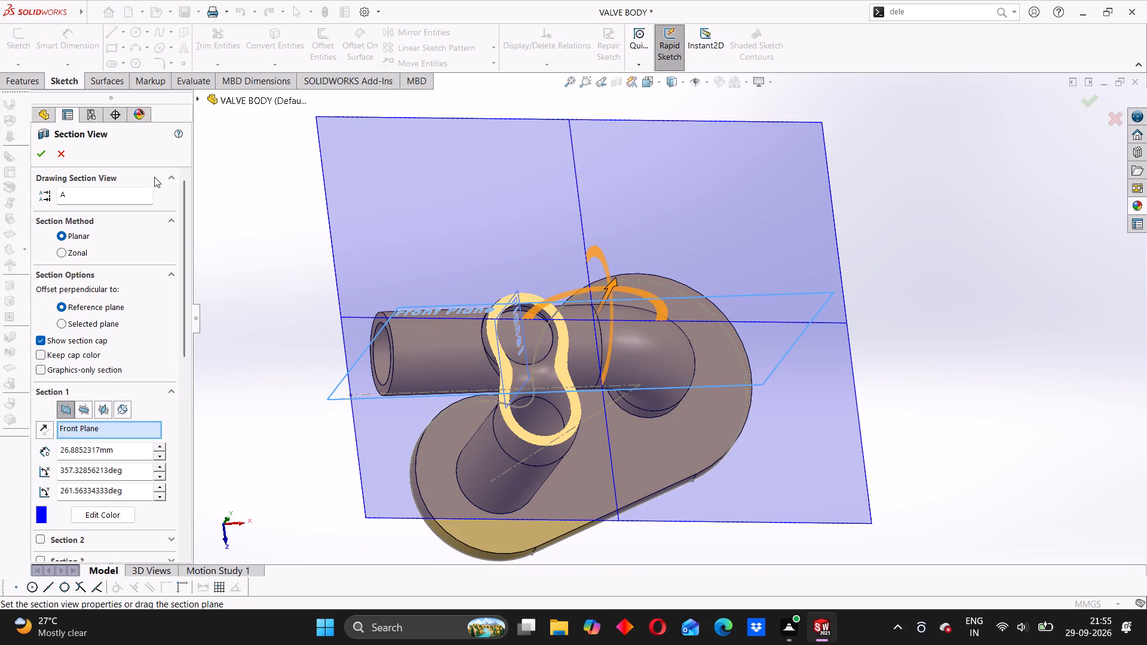
left_click(39, 155)
scroll(539, 318, "down", 2)
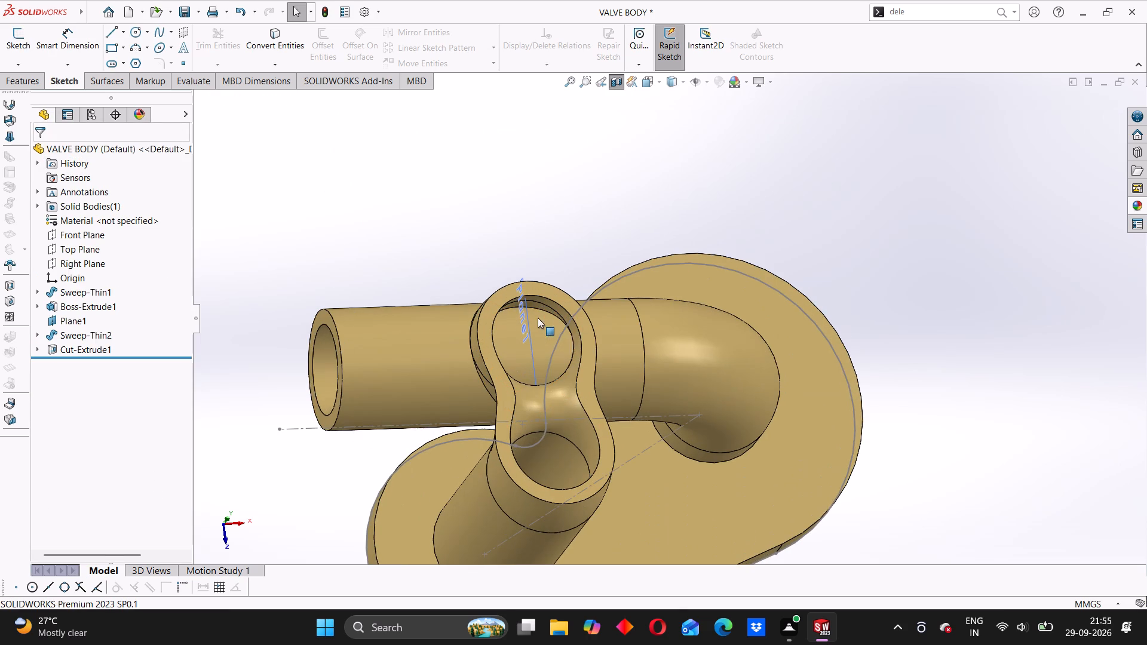
middle_click_drag(544, 346, 501, 359)
middle_click_drag(505, 346, 505, 347)
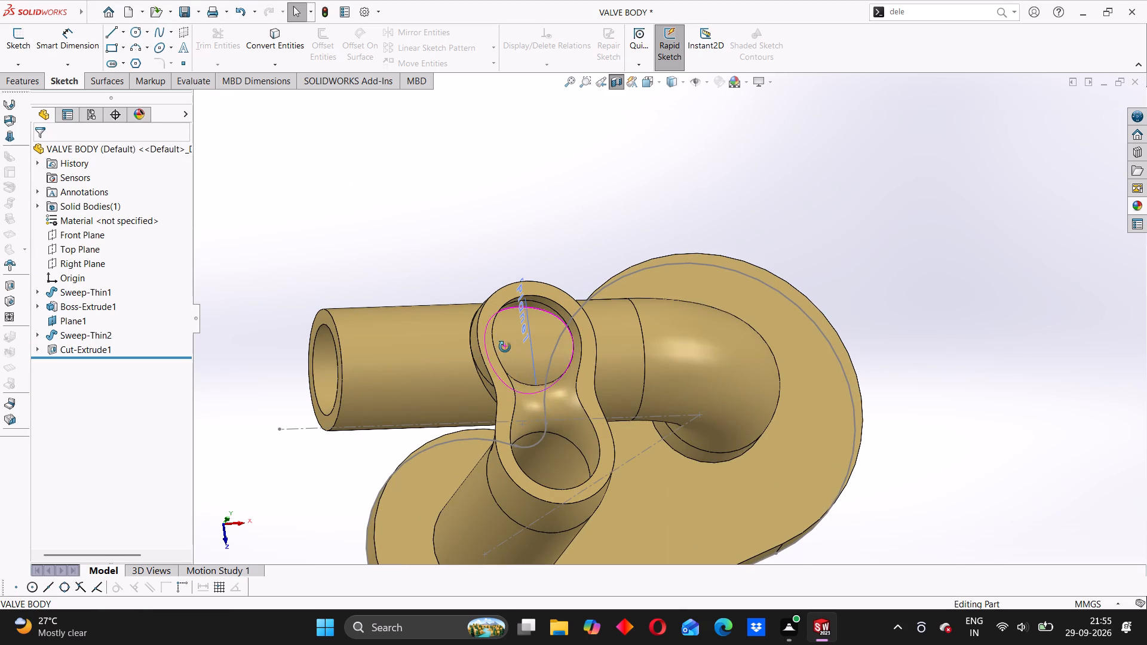
middle_click_drag(505, 347, 479, 355)
scroll(505, 336, "down", 4)
middle_click_drag(502, 337, 506, 339)
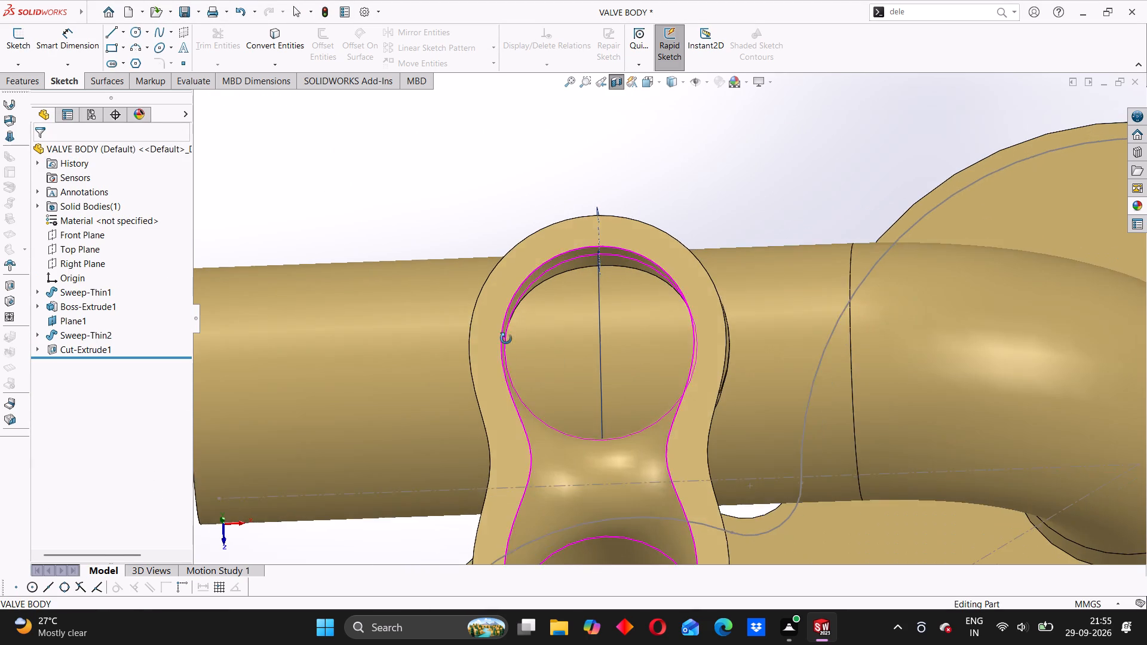
middle_click_drag(506, 339, 567, 305)
scroll(484, 321, "up", 2)
middle_click_drag(445, 345, 454, 350)
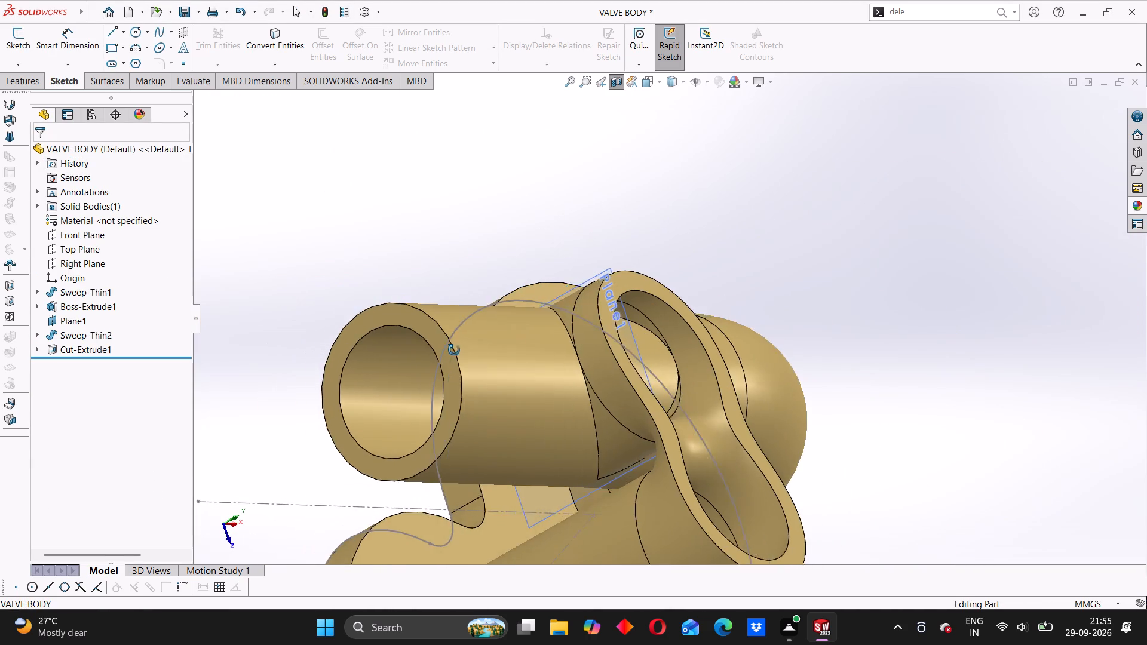
middle_click_drag(454, 350, 462, 345)
scroll(465, 342, "up", 3)
middle_click_drag(457, 344, 449, 371)
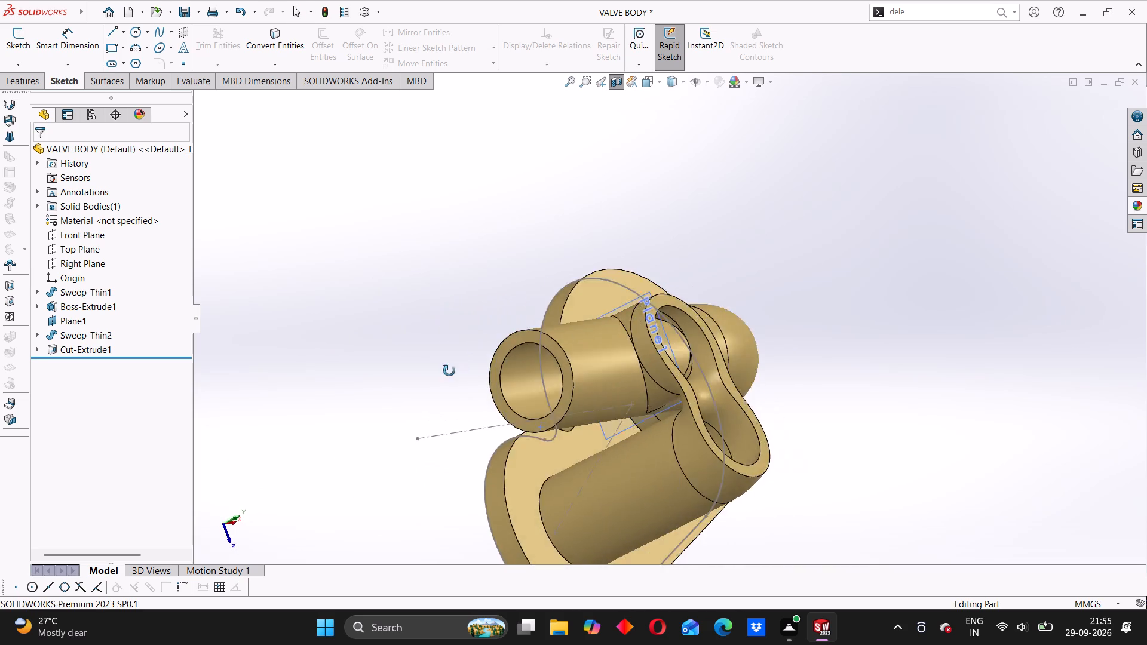
middle_click_drag(449, 371, 384, 383)
scroll(483, 329, "down", 2)
scroll(573, 342, "up", 2)
middle_click_drag(573, 340, 557, 350)
scroll(558, 336, "down", 6)
middle_click_drag(644, 356, 647, 348)
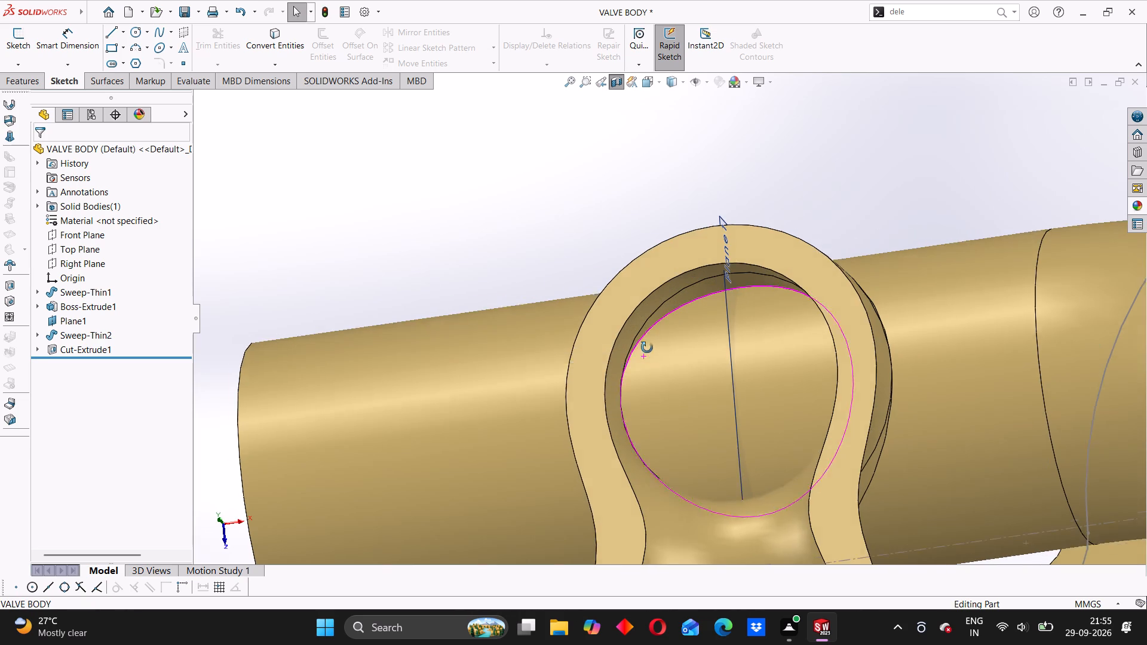
middle_click_drag(647, 348, 656, 332)
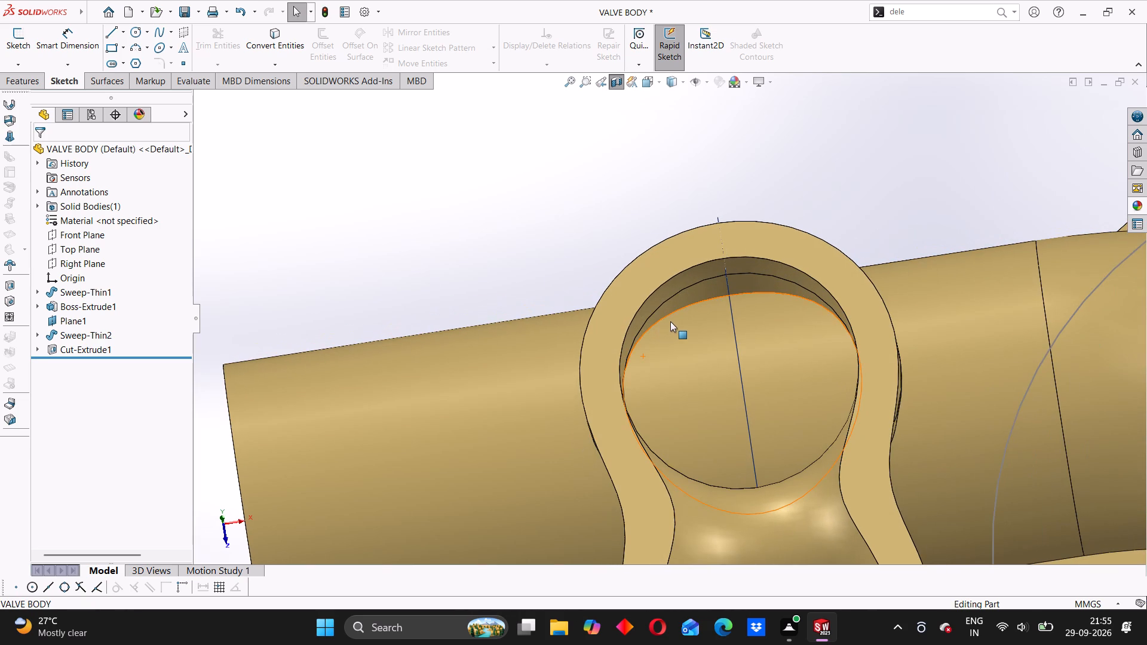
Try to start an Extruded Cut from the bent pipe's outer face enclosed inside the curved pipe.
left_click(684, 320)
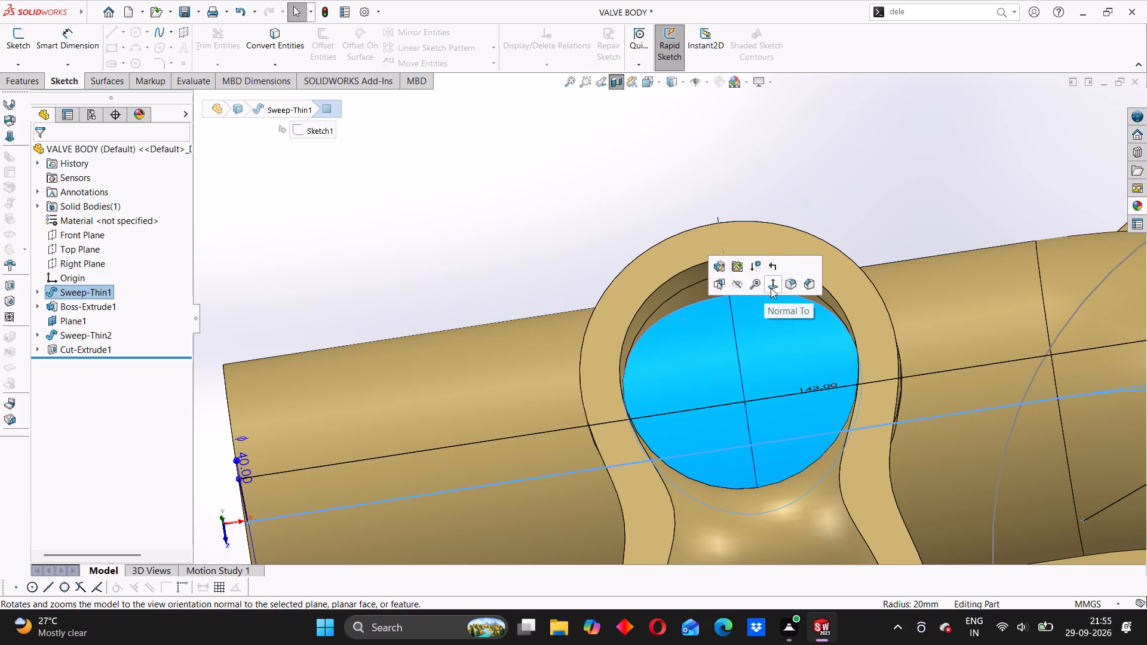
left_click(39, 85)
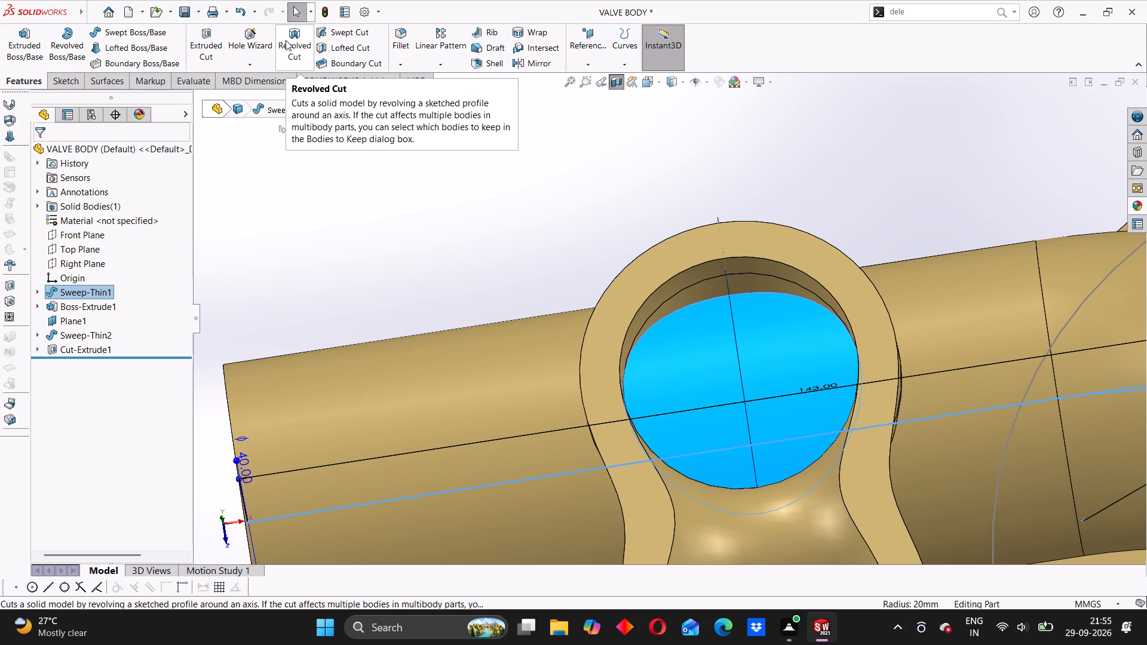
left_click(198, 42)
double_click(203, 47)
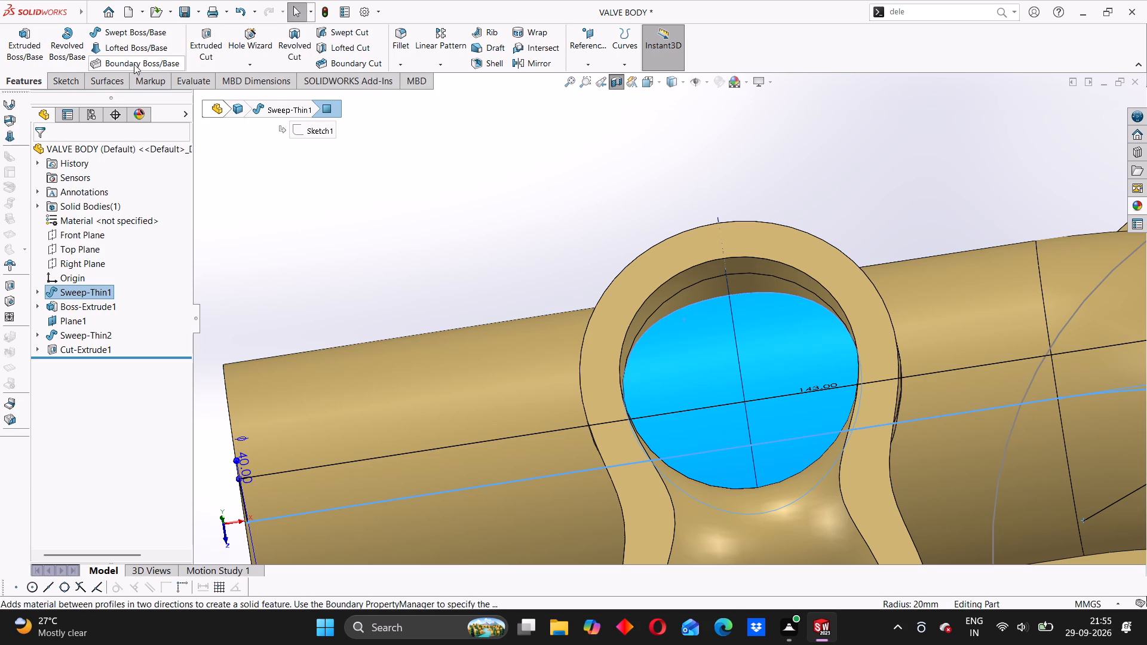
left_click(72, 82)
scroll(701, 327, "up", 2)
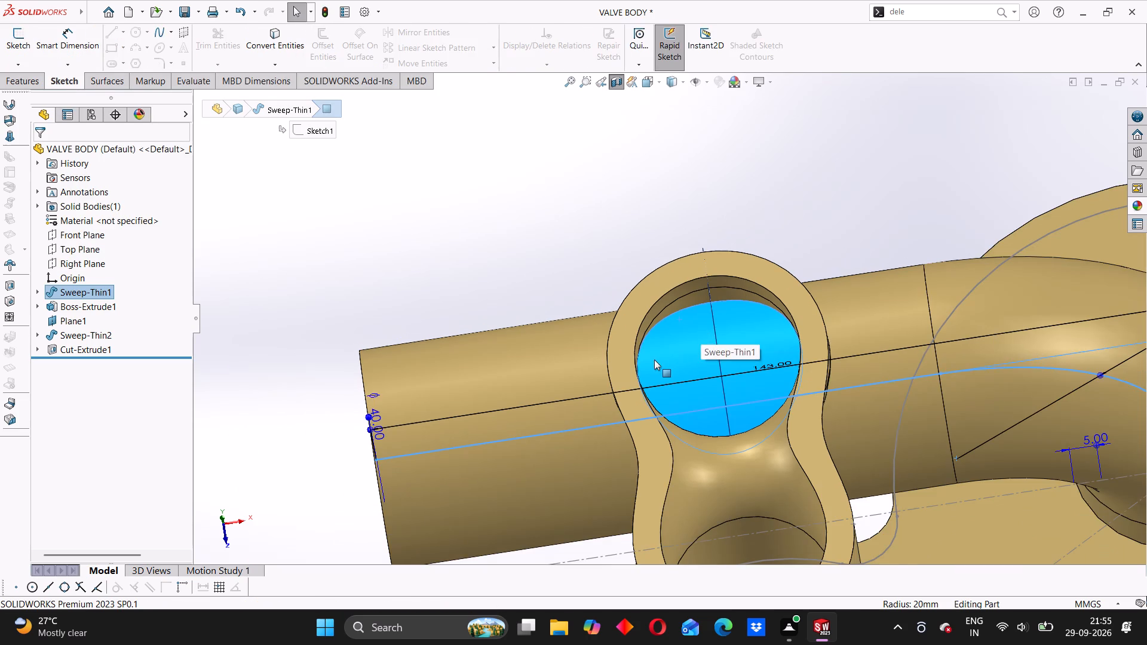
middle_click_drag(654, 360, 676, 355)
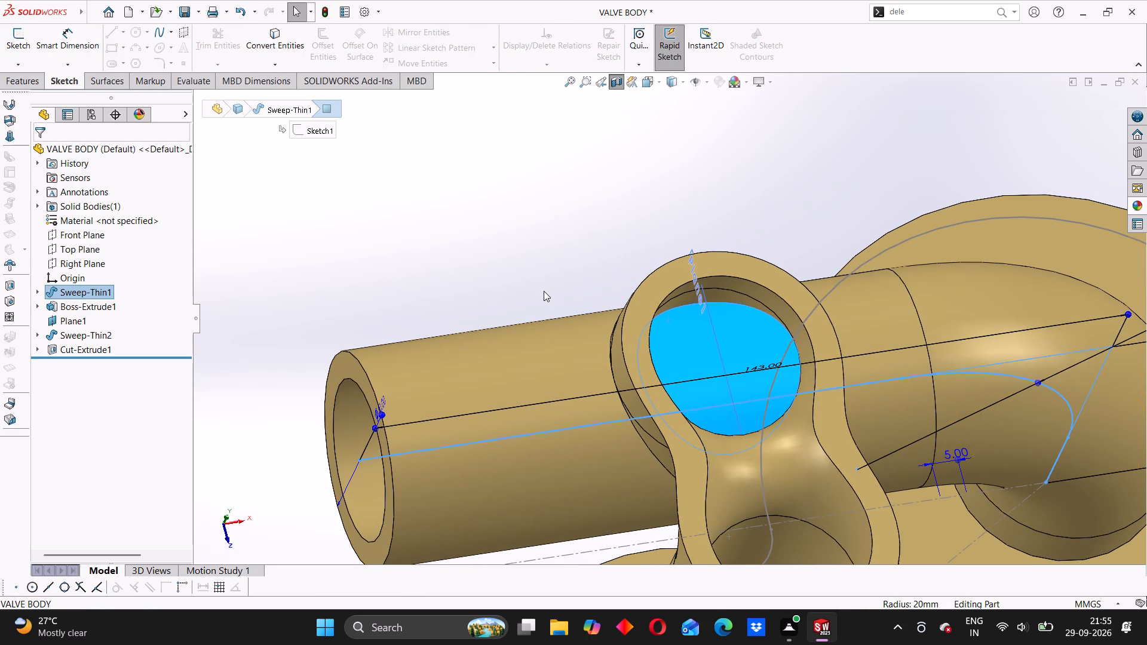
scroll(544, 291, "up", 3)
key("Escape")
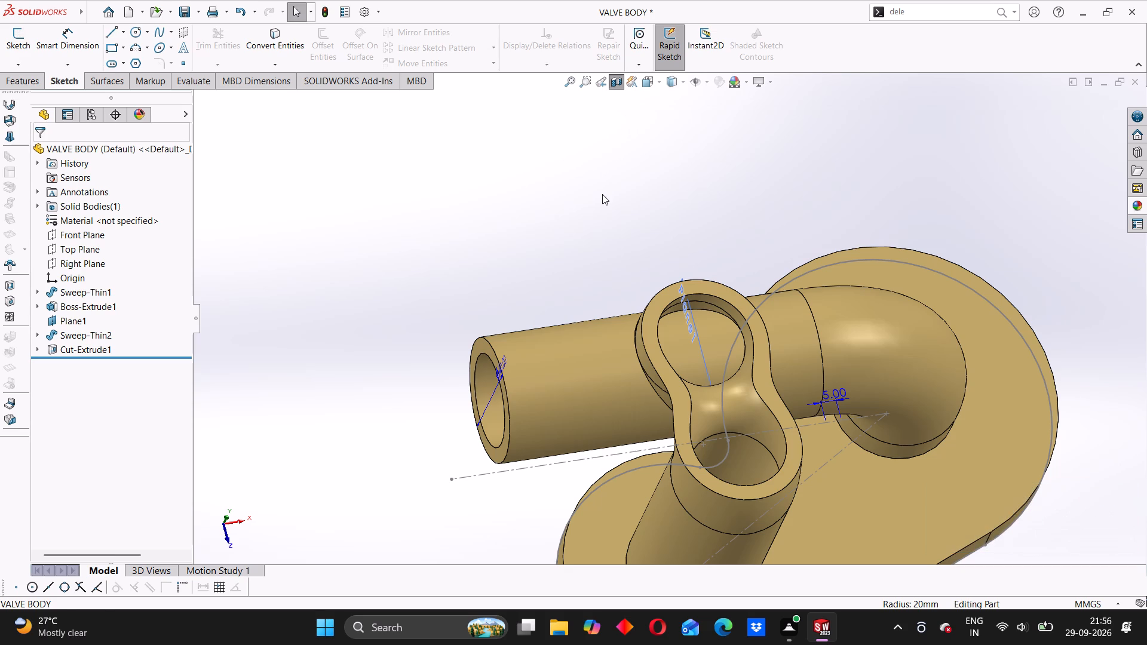
Turn off the section view and delete the Cut-Extrude1 feature, keeping its sketch.
left_click(610, 83)
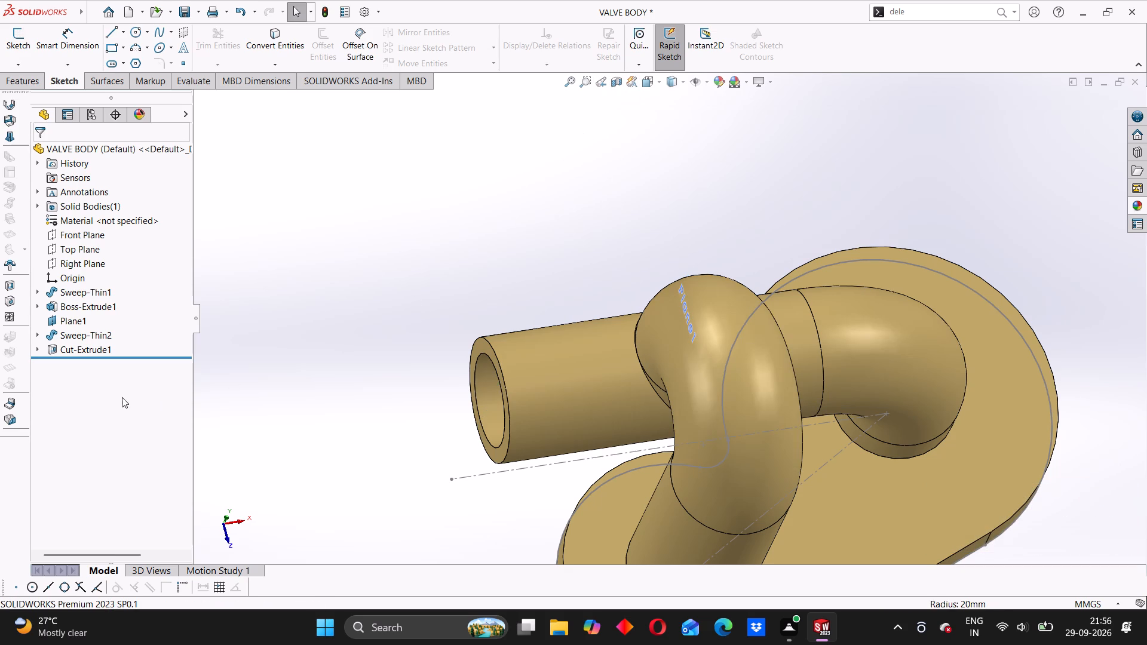
right_click(94, 352)
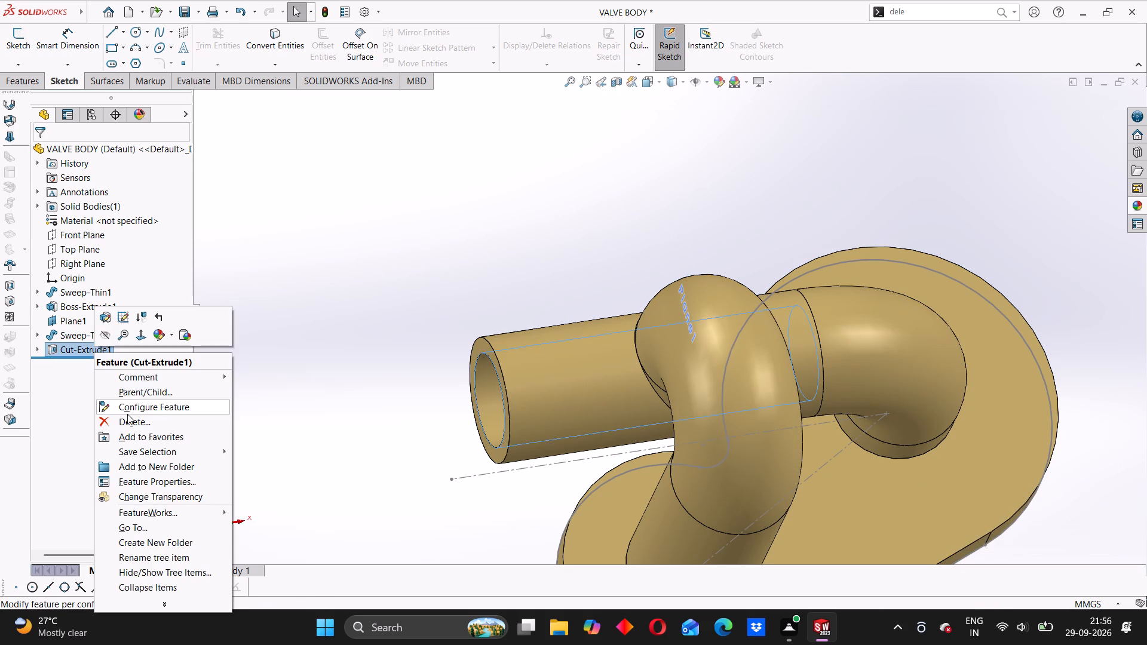
left_click(127, 419)
left_click(649, 232)
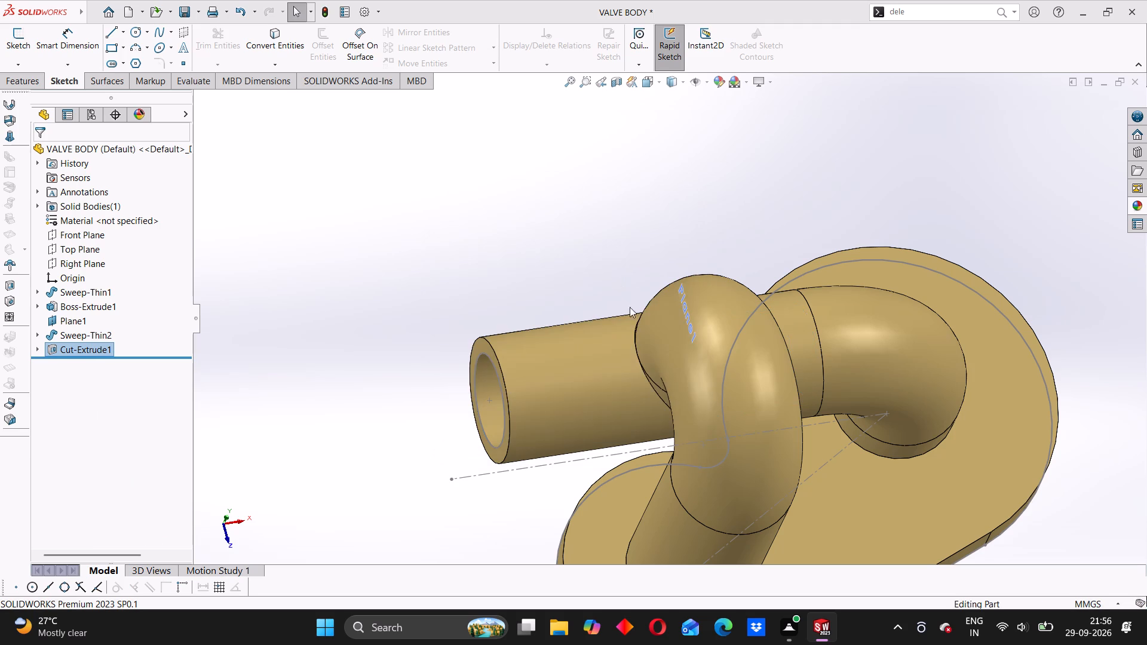
Examine the curved pipe's wall blocking the bent pipe's bore, looking through the open end and around the junction.
middle_click_drag(577, 371, 663, 330)
scroll(548, 383, "down", 4)
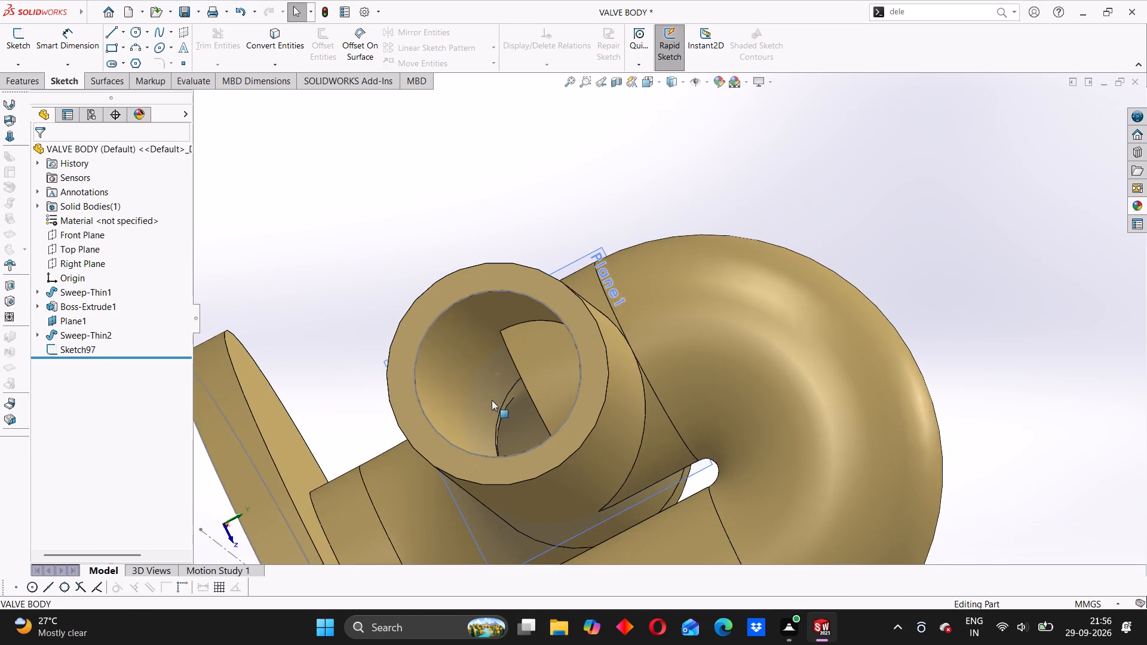
middle_click_drag(492, 402, 514, 411)
middle_click_drag(607, 388, 601, 392)
scroll(597, 395, "down", 3)
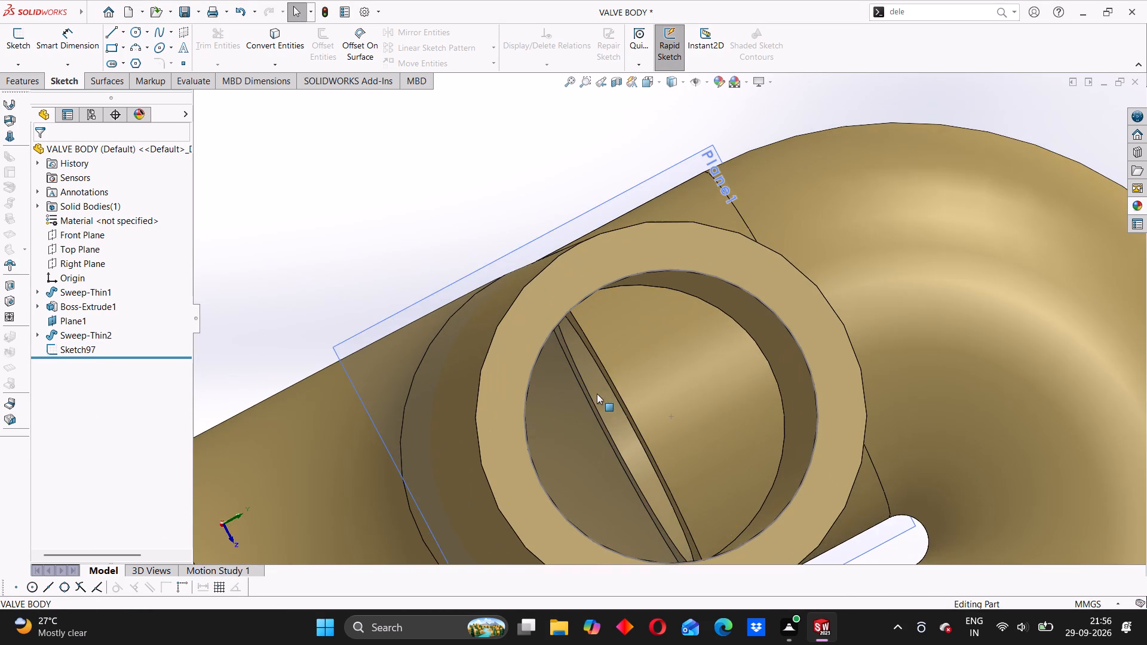
left_click(637, 337)
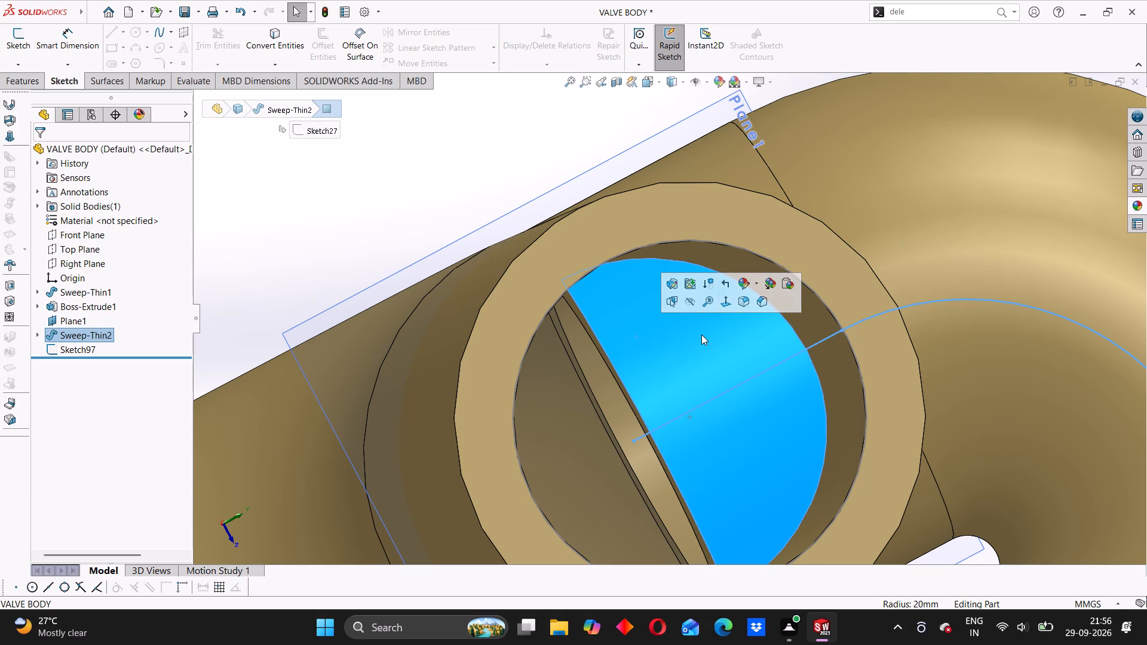
scroll(701, 334, "up", 2)
scroll(668, 372, "up", 3)
middle_click_drag(666, 371, 624, 387)
scroll(666, 371, "up", 1)
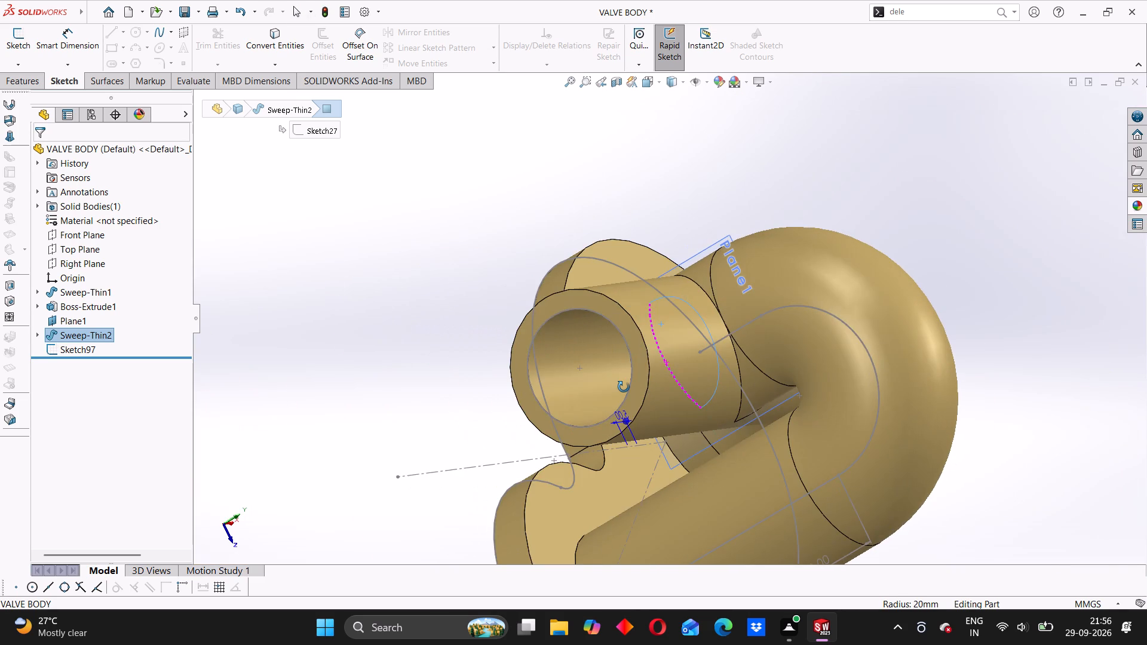
middle_click_drag(624, 387, 544, 375)
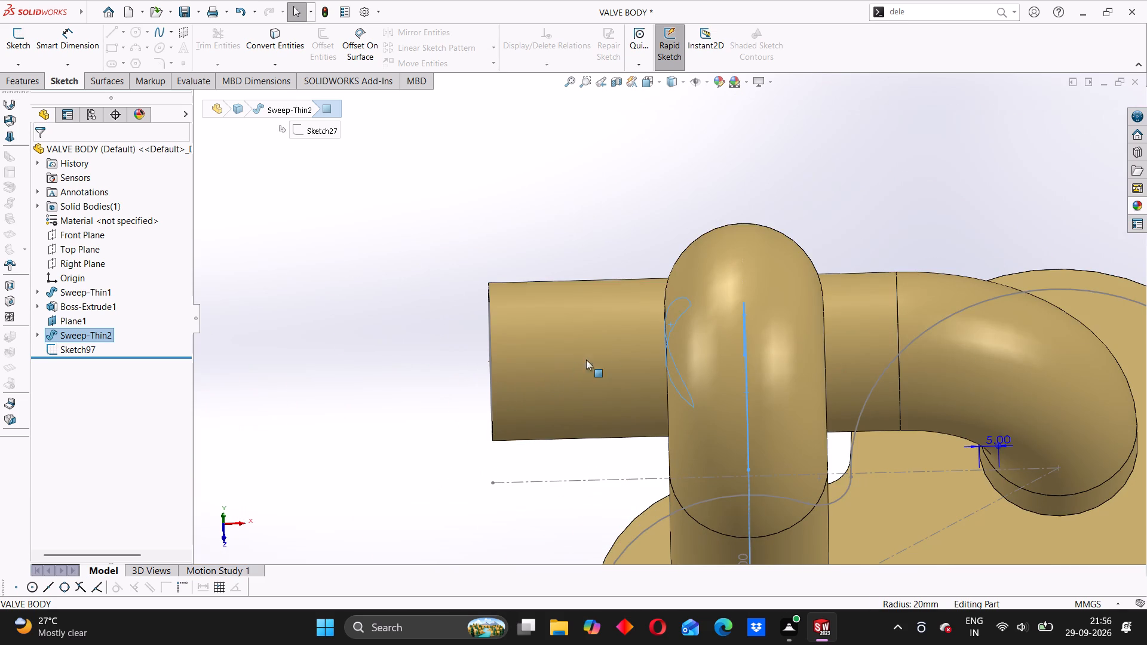
middle_click_drag(664, 349, 700, 290)
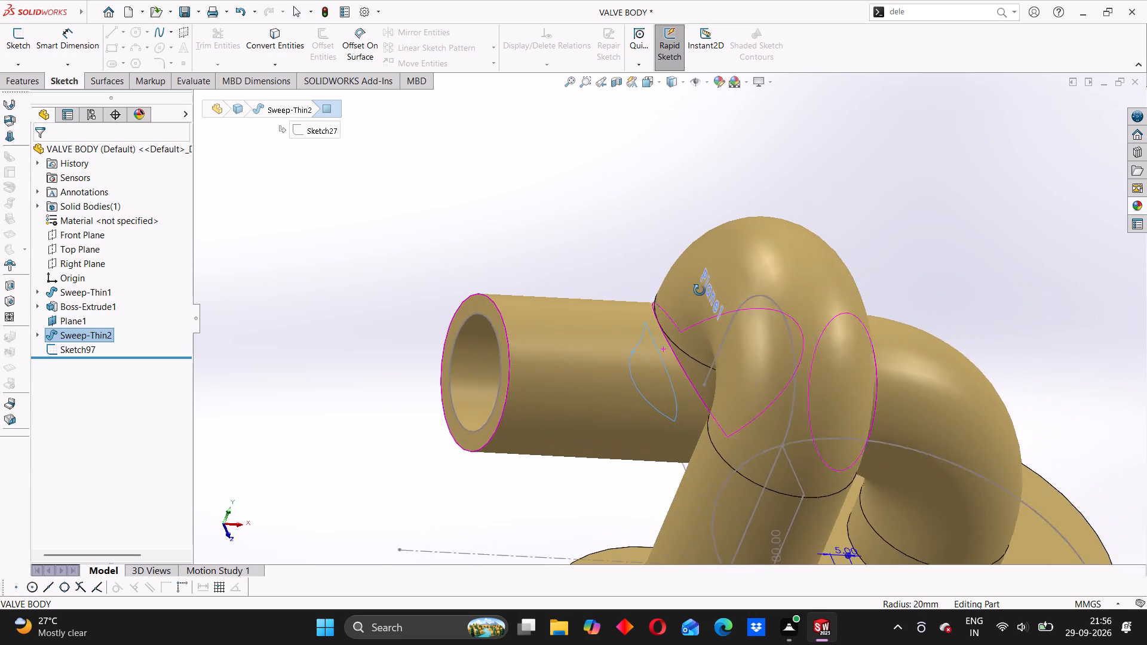
middle_click_drag(700, 290, 701, 287)
scroll(647, 321, "down", 1)
left_click(253, 312)
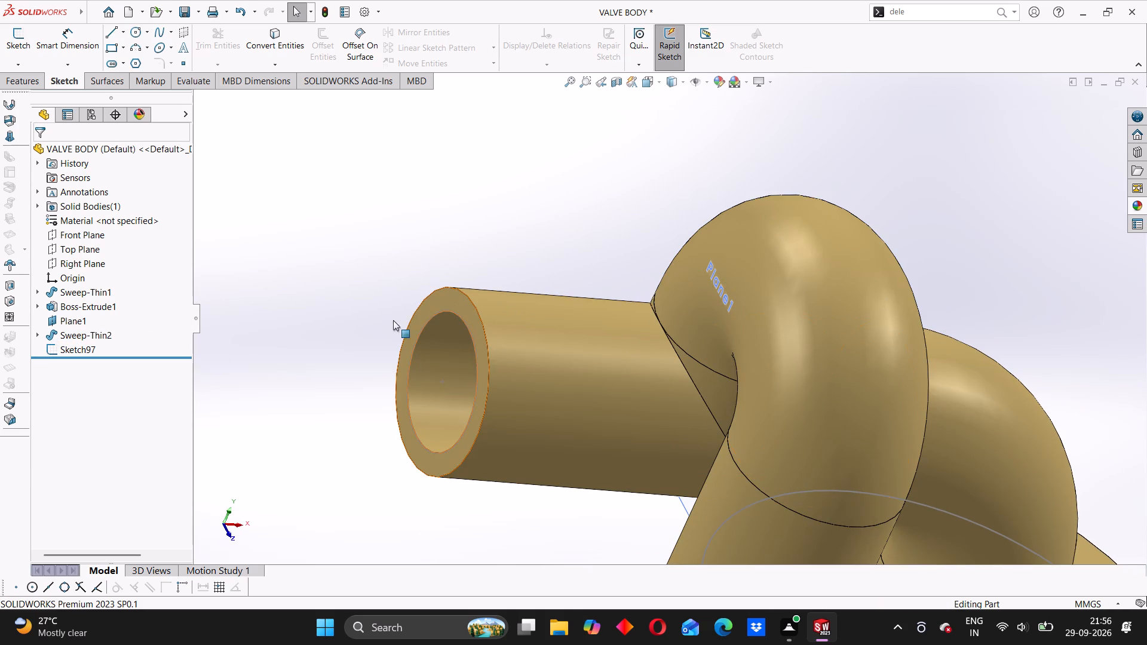
Sketch a circle on Plane1 matching the curved pipe's bore, centred on the pipe axis, and dimension its diameter to 30 mm.
left_click(68, 325)
left_click(79, 308)
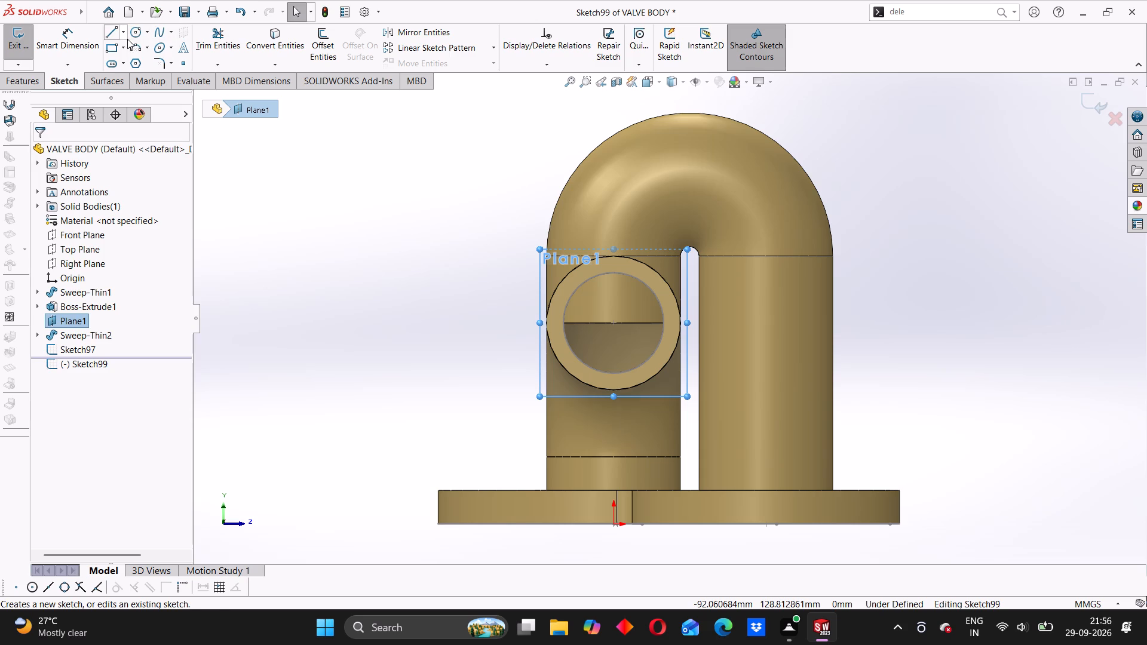
left_click(136, 31)
left_click(615, 324)
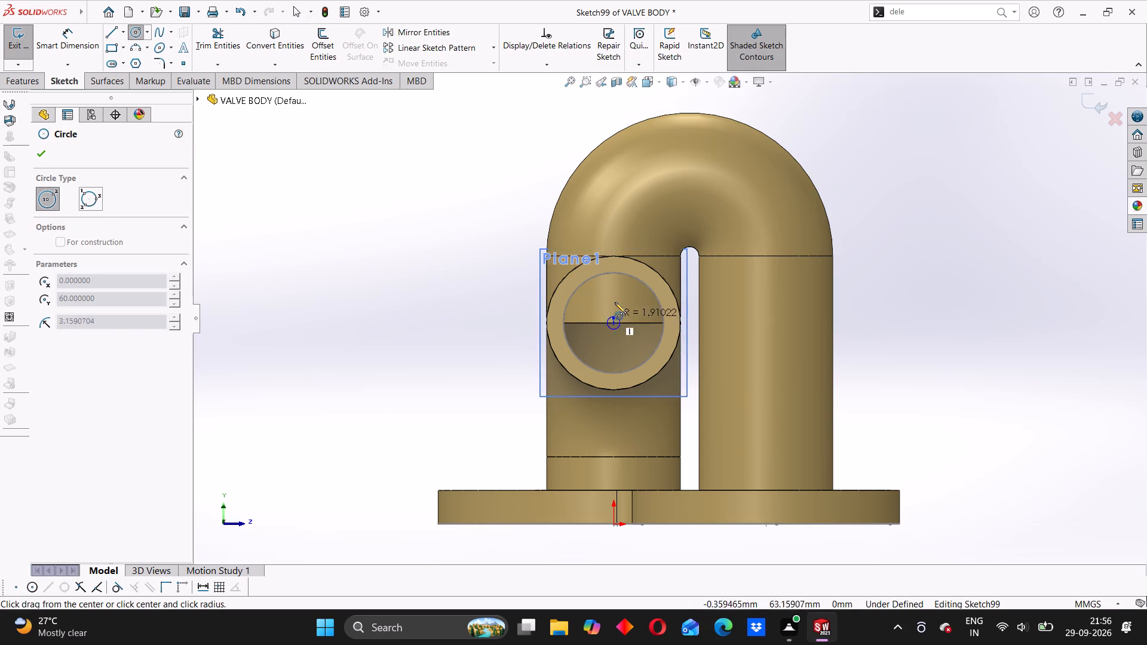
left_click(606, 274)
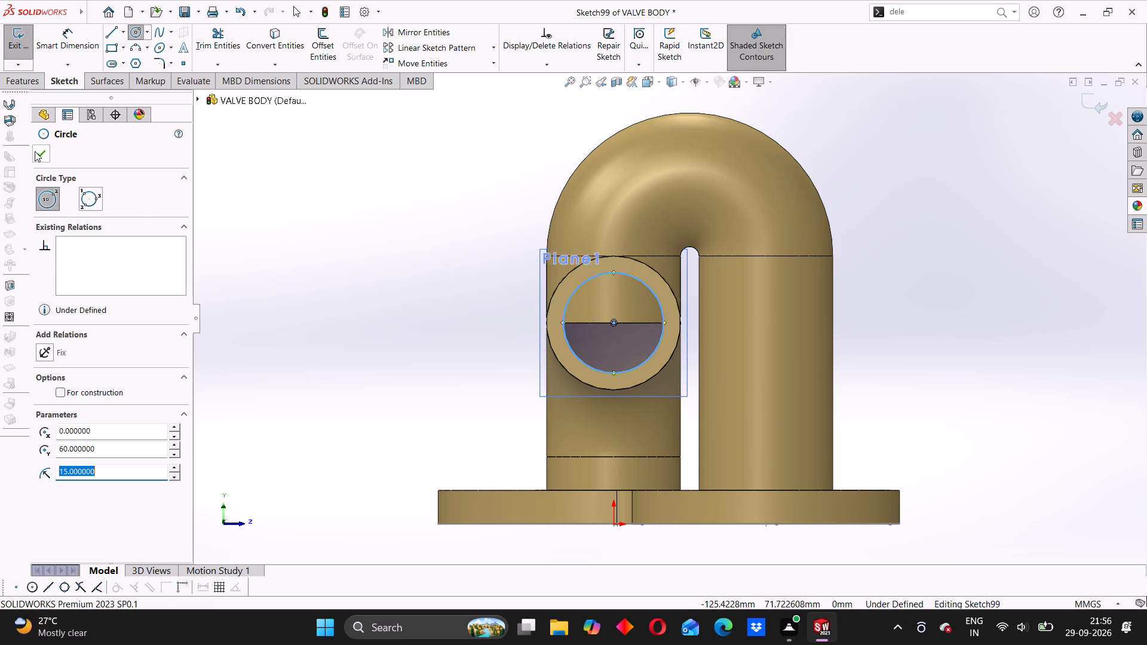
left_click(37, 152)
left_click(49, 46)
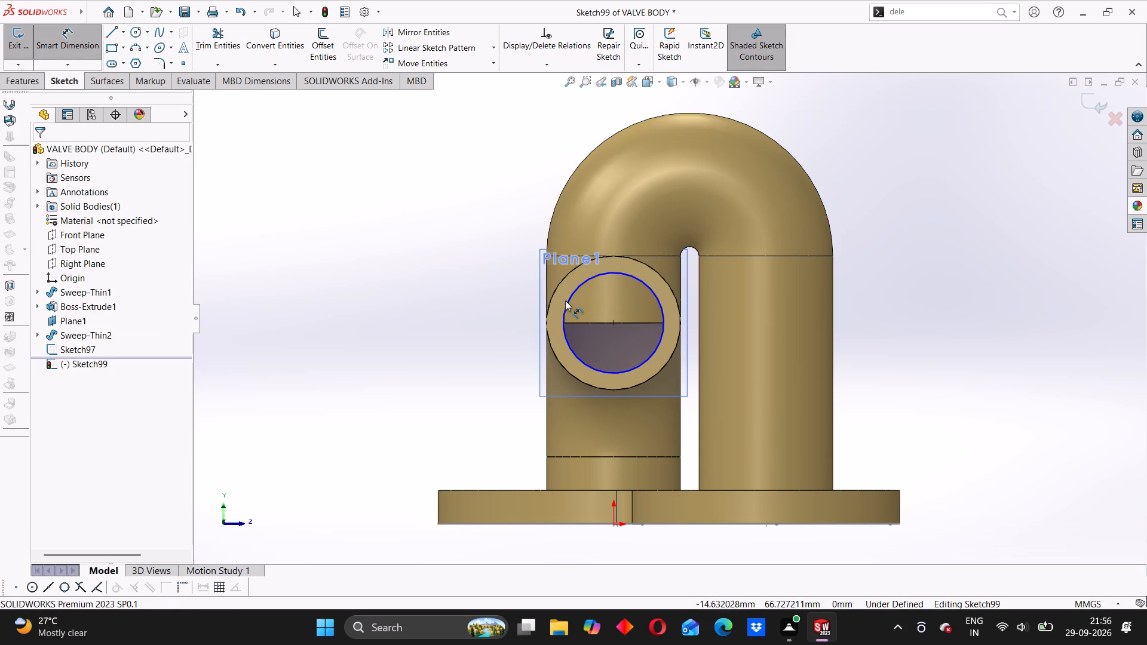
left_click(567, 300)
left_click(477, 312)
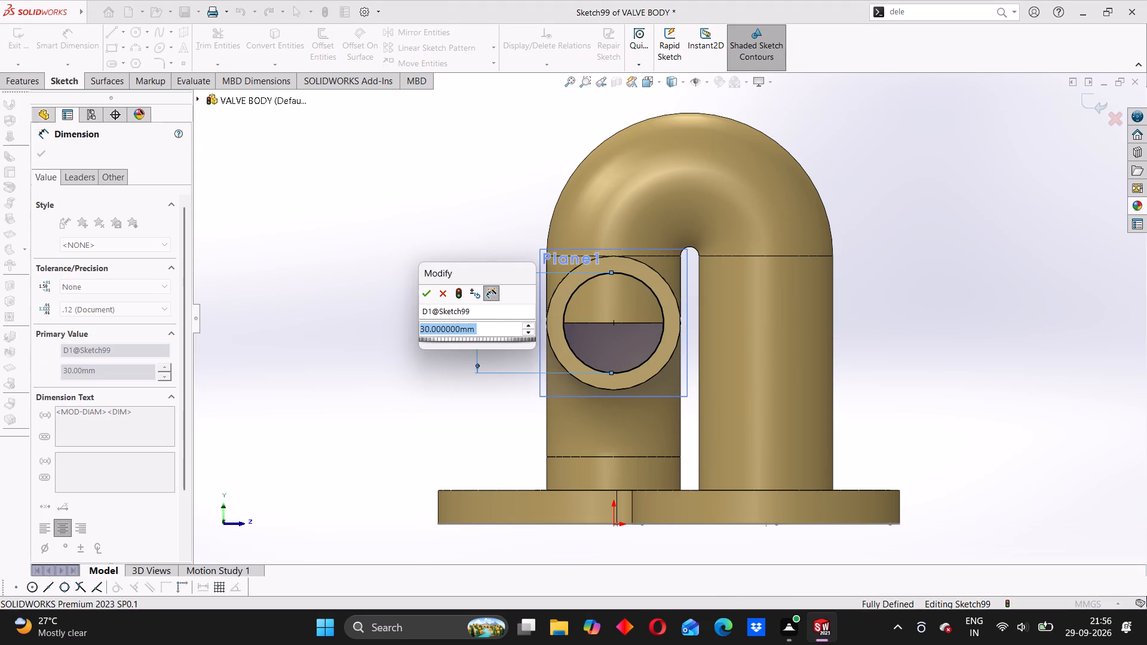
type("30")
key("Return")
left_click(446, 312)
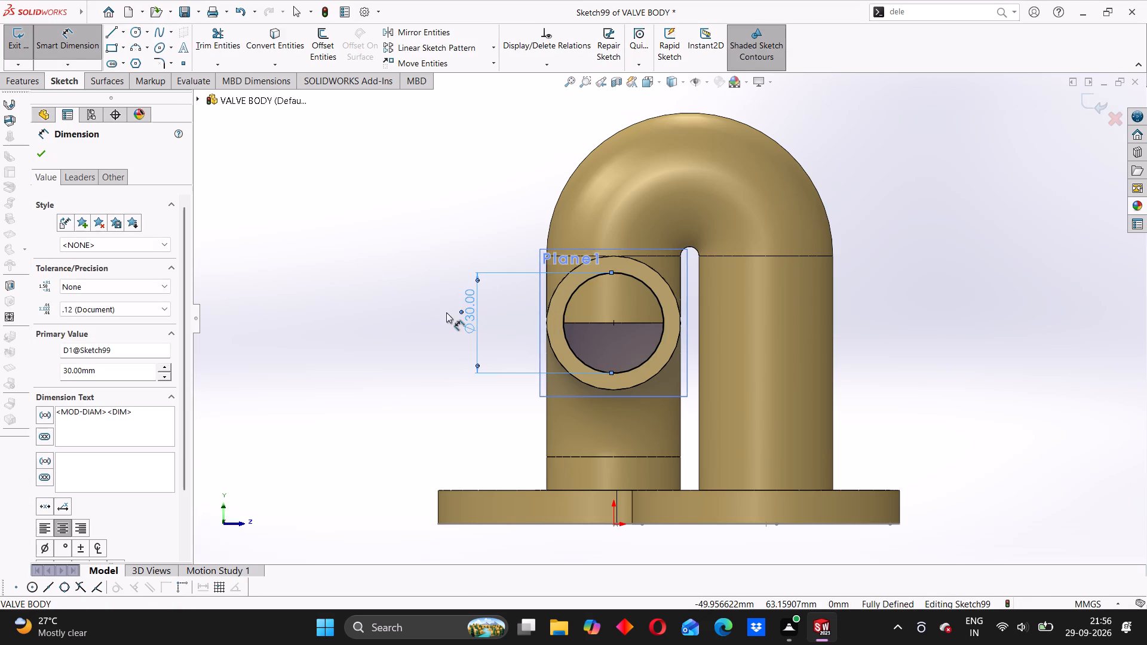
middle_click_drag(640, 319, 497, 414)
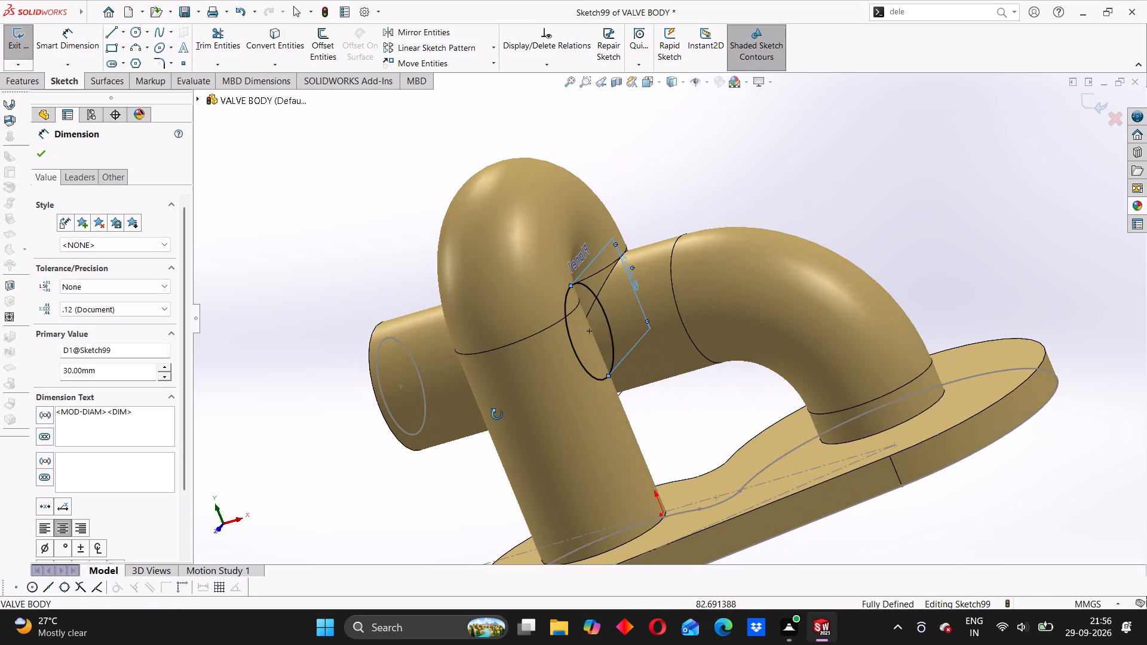
middle_click_drag(497, 414, 501, 404)
left_click(46, 152)
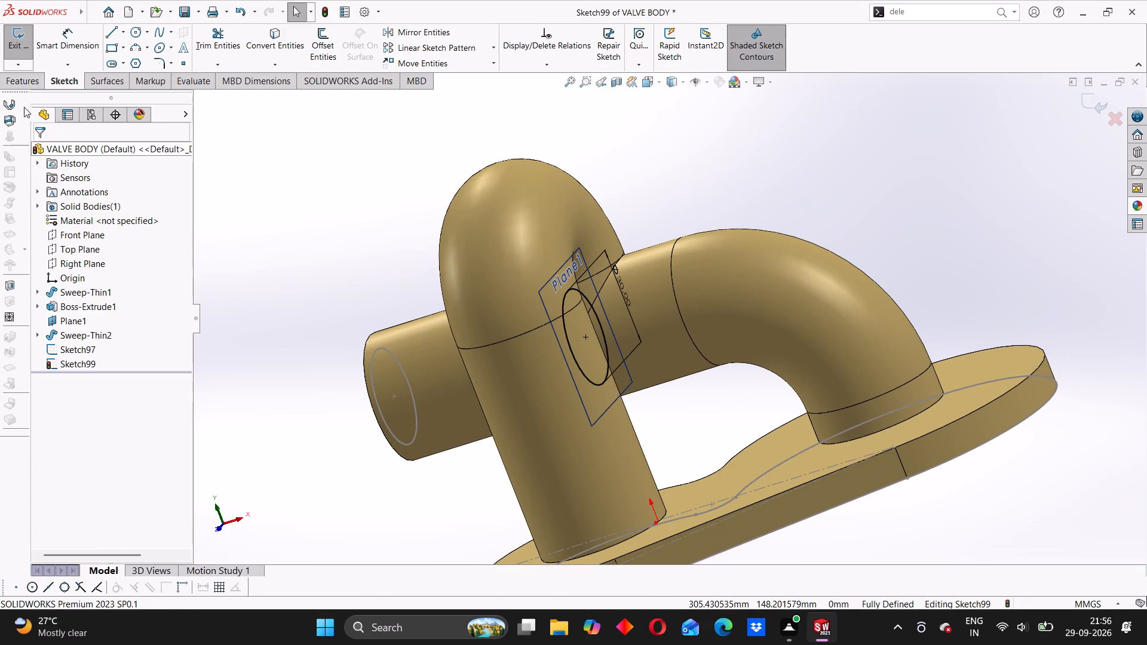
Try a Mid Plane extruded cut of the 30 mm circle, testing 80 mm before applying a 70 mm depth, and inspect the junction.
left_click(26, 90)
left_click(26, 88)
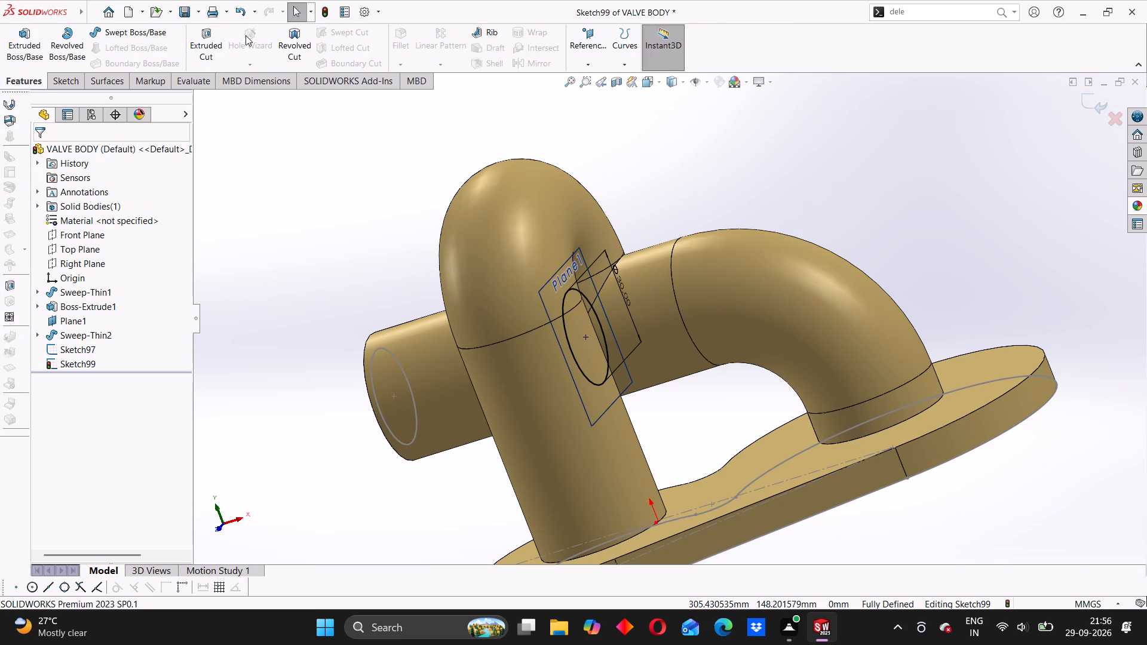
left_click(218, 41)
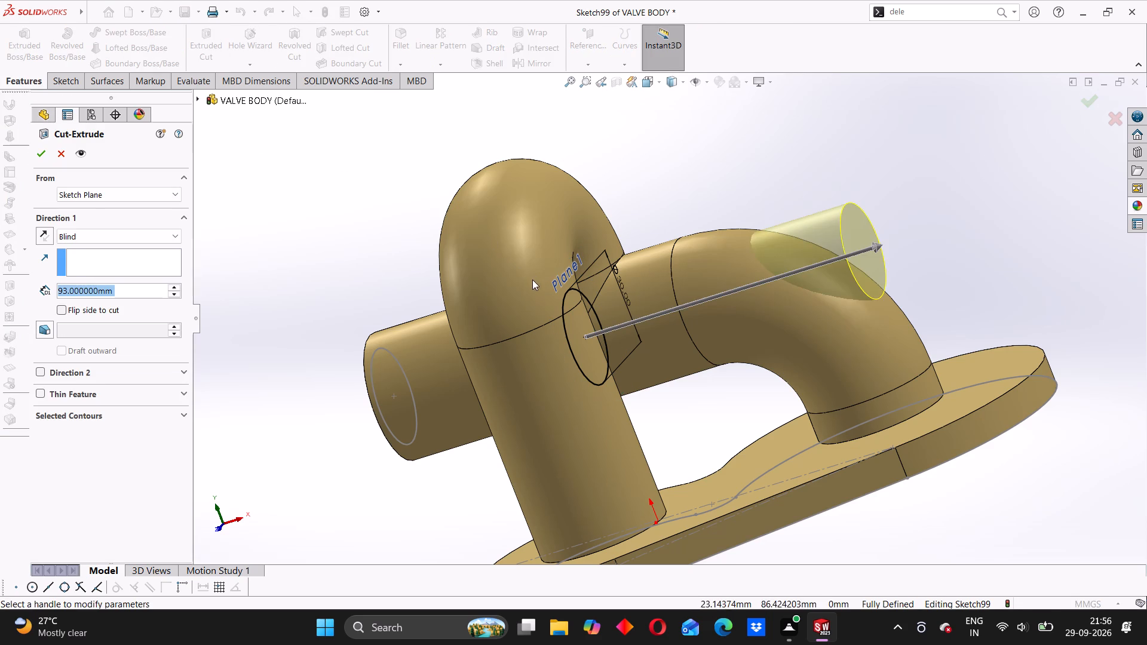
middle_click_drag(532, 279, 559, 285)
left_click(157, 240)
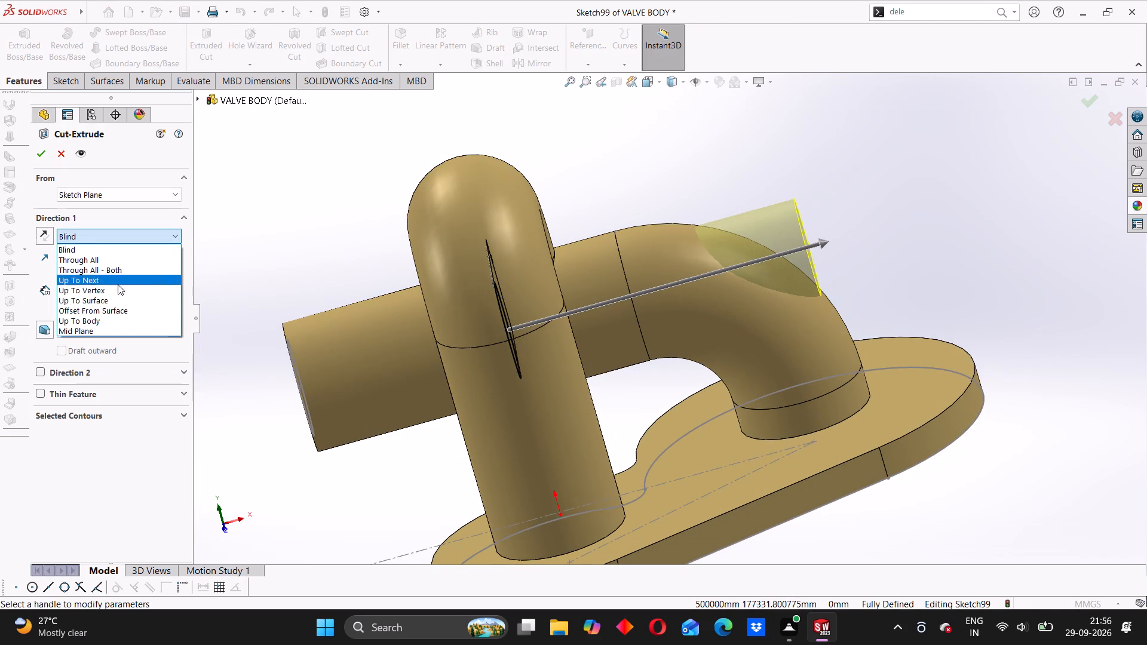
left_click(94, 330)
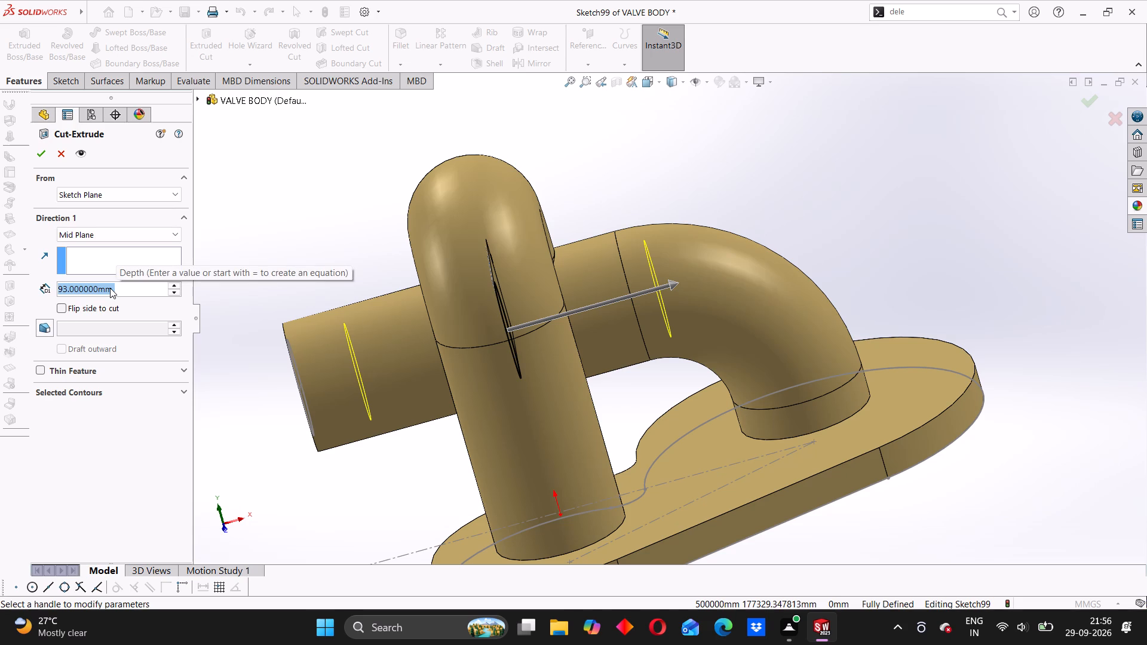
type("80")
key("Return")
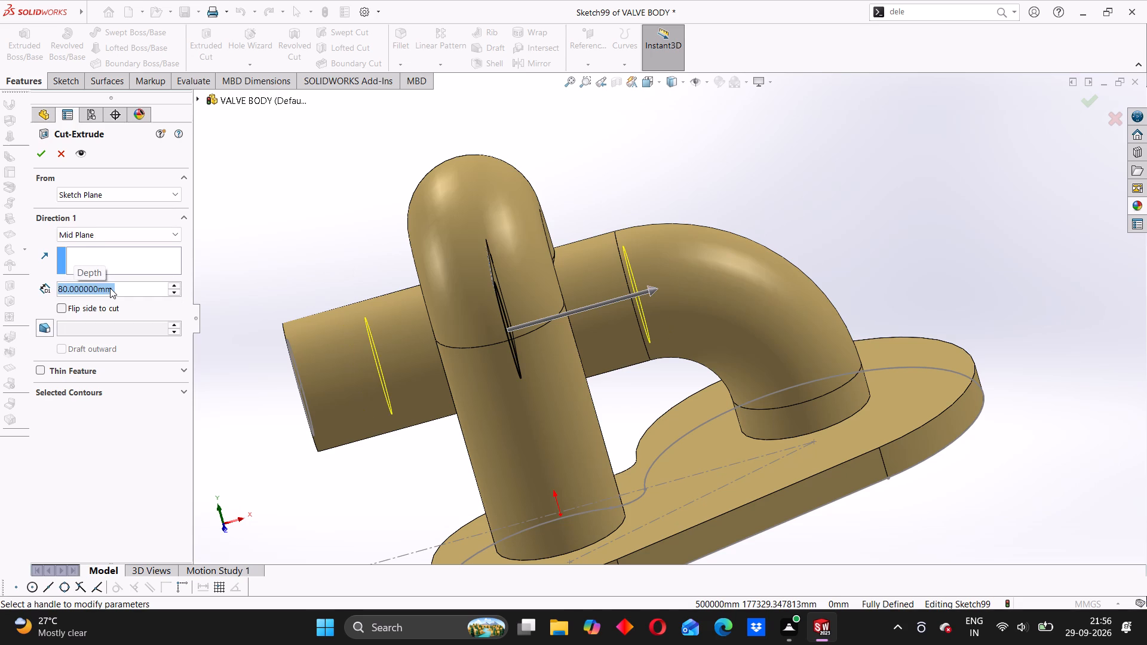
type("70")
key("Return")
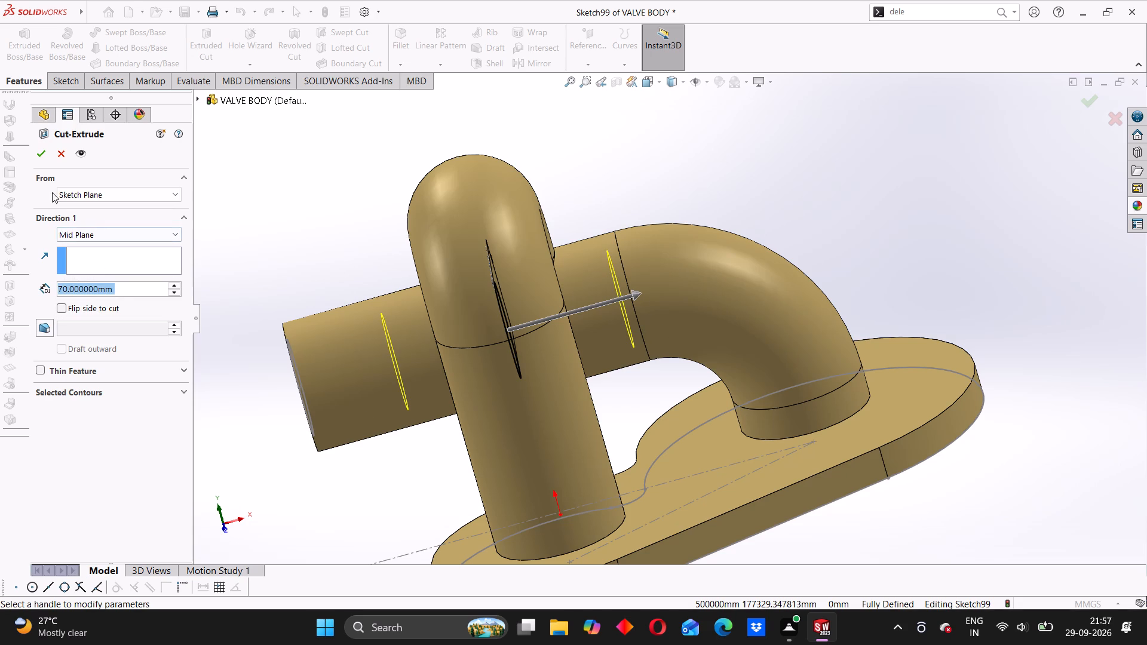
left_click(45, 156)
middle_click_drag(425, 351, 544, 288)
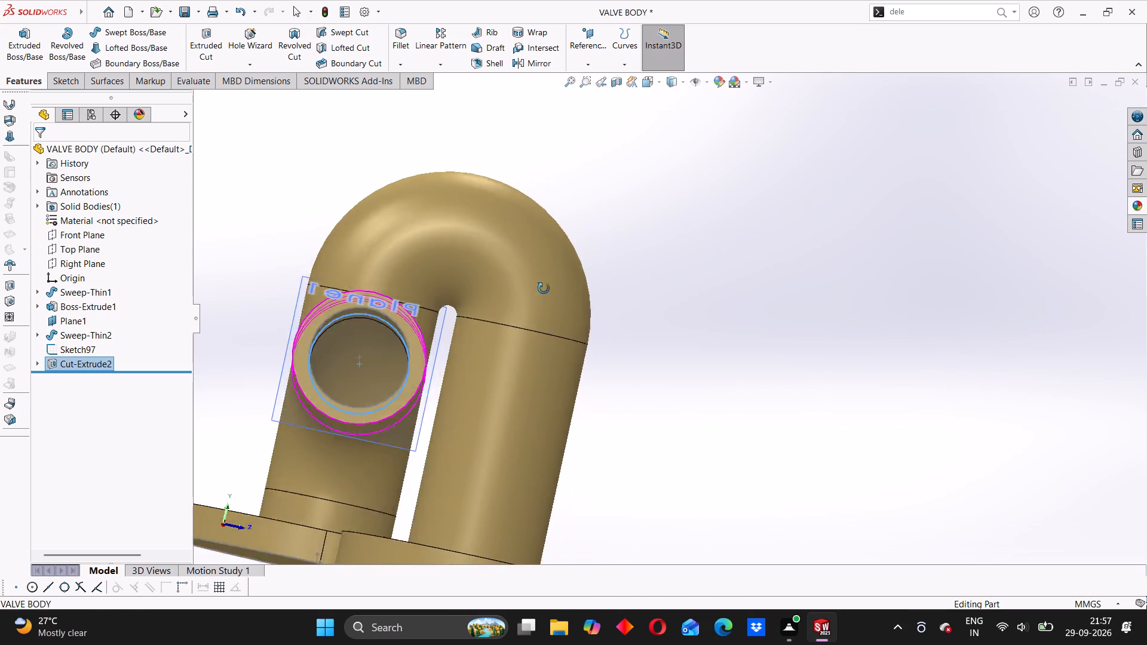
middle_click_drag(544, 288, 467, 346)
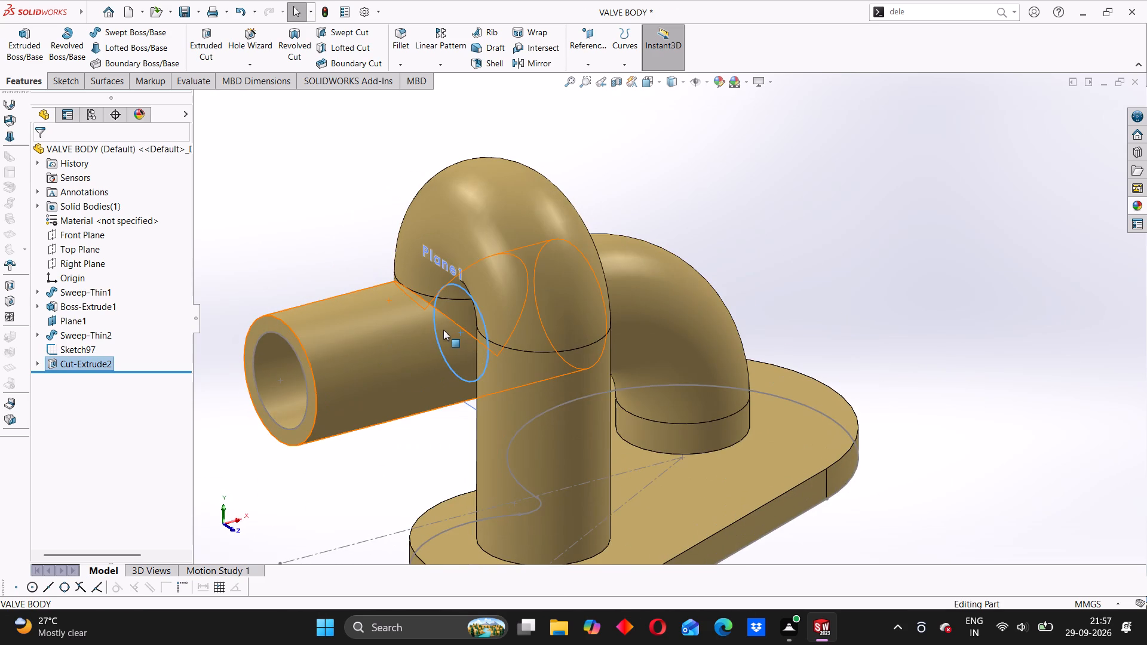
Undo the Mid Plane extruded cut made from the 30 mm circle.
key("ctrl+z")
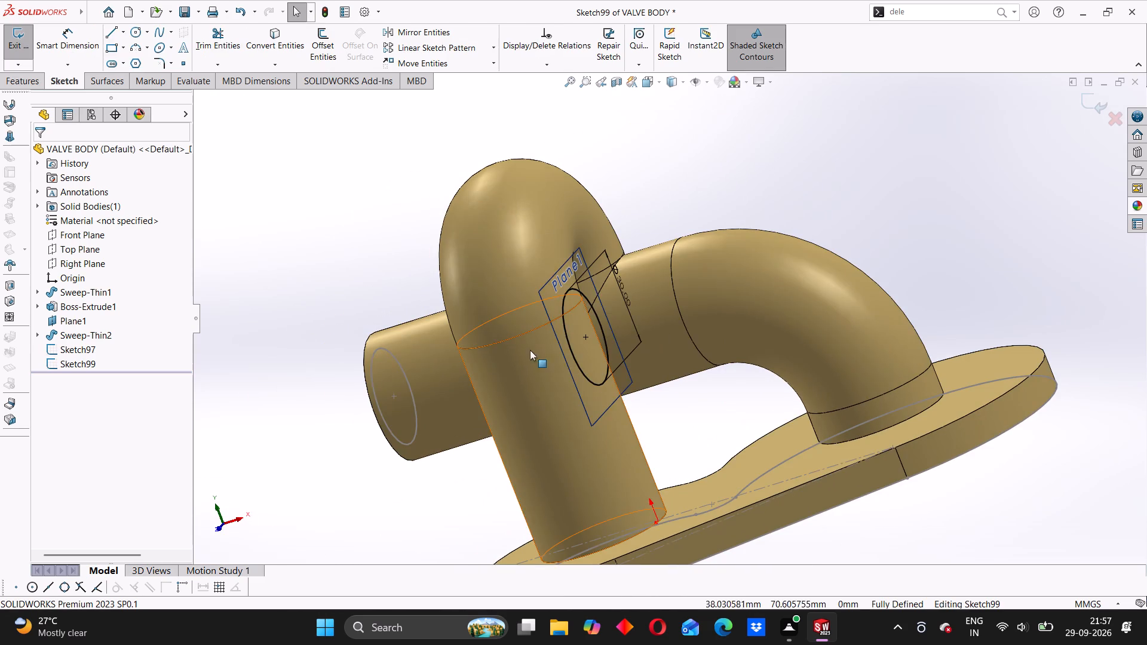
Start a section view and shift its cutting plane crosswise through the horizontal pipe to examine the area around the 30 mm circle sketch.
middle_click_drag(480, 370, 563, 314)
scroll(394, 363, "up", 1)
middle_click_drag(296, 401, 367, 373)
scroll(507, 392, "down", 2)
middle_click_drag(512, 380, 481, 388)
scroll(418, 377, "down", 6)
middle_click_drag(496, 367, 462, 368)
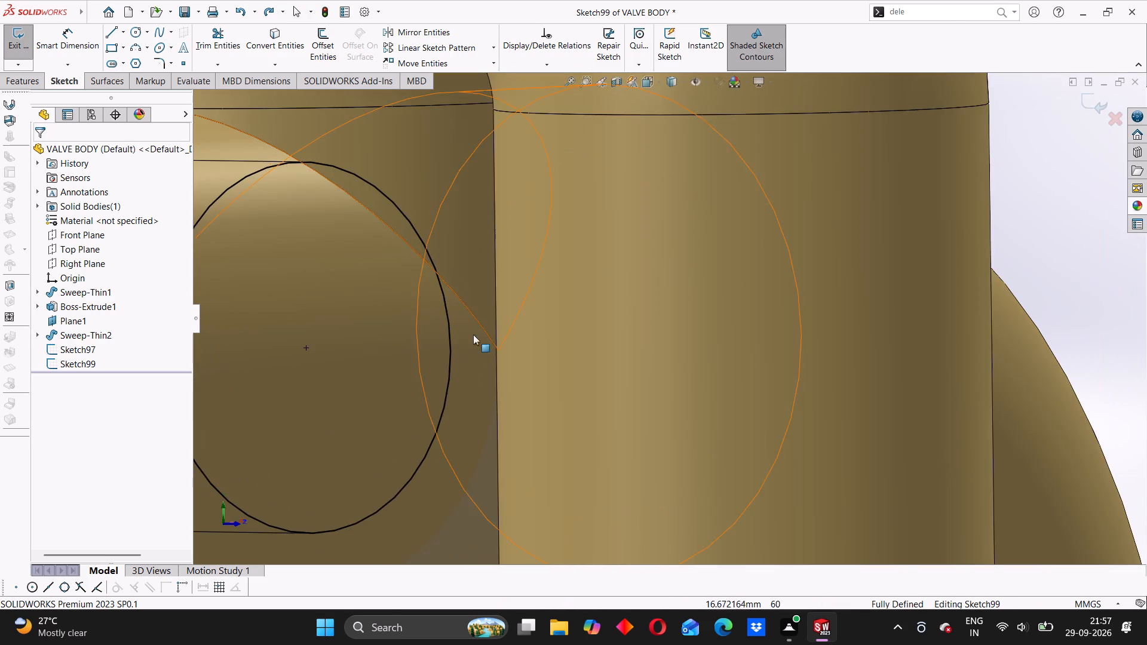
scroll(561, 234, "up", 2)
left_click(612, 81)
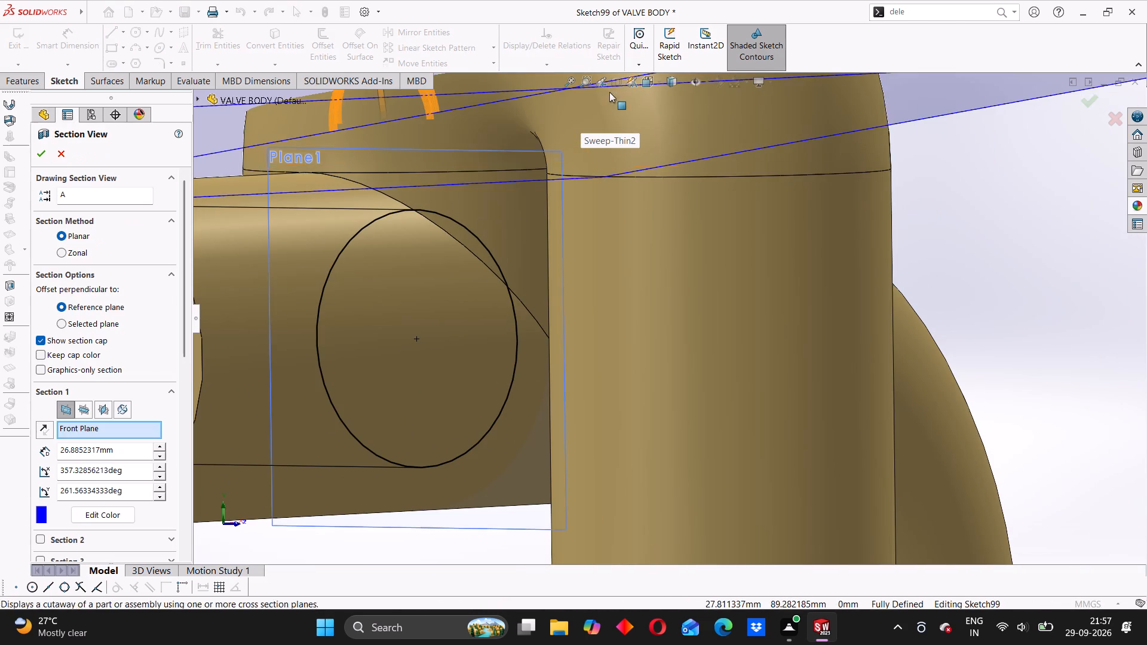
scroll(586, 235, "up", 5)
left_click_drag(675, 207, 668, 234)
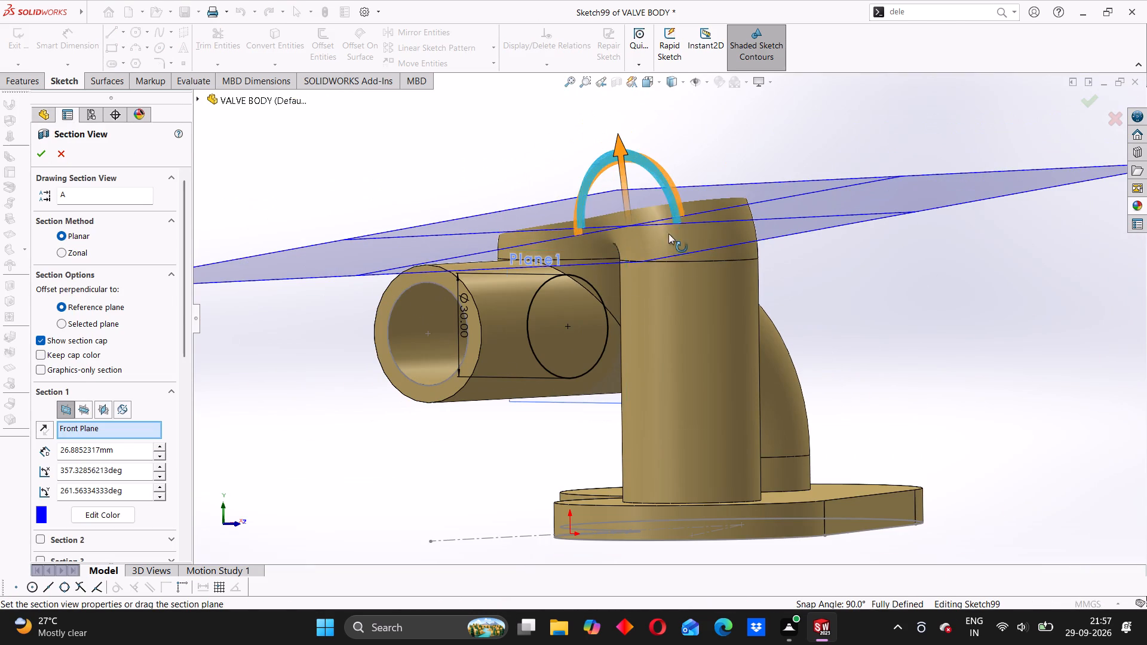
left_click_drag(668, 234, 643, 292)
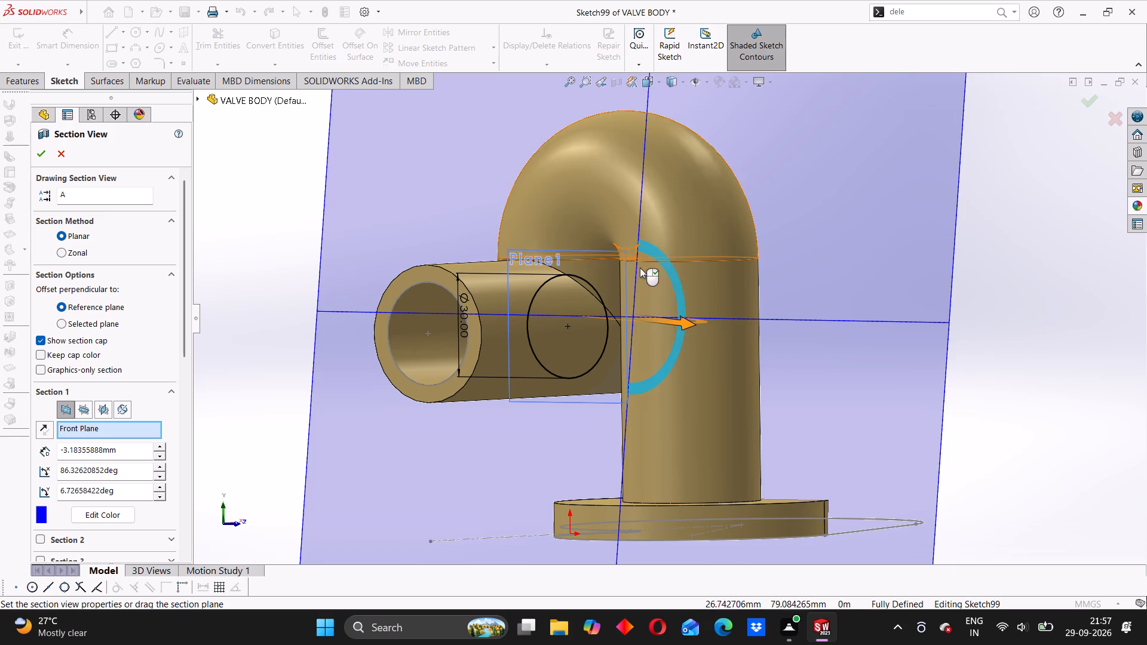
left_click_drag(673, 318, 533, 263)
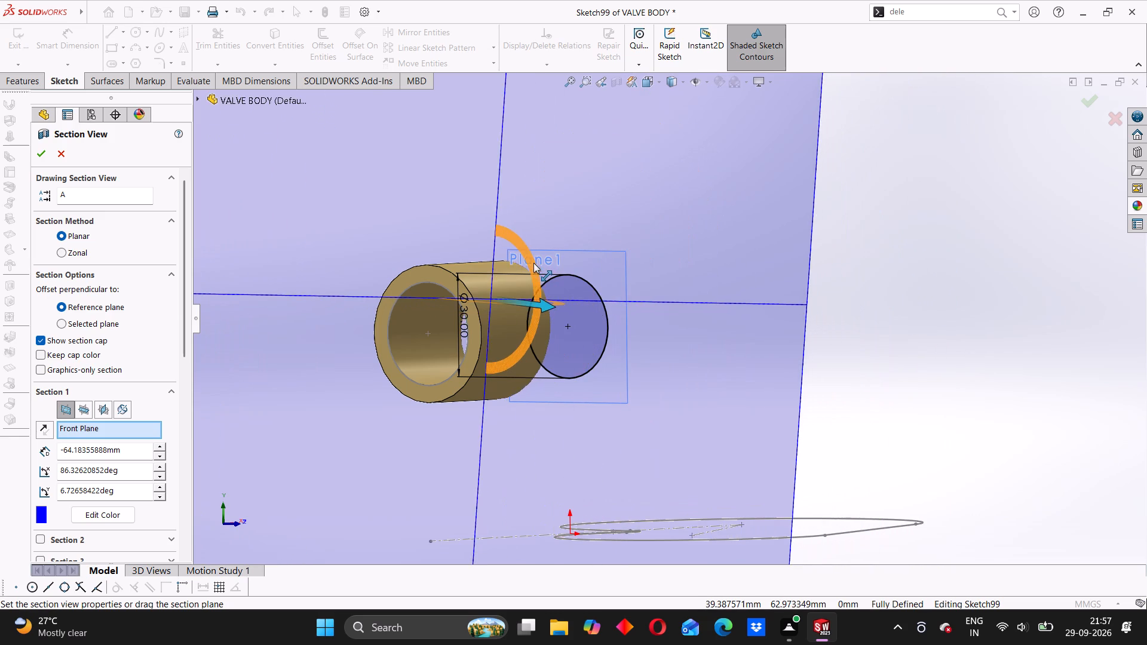
left_click_drag(533, 263, 650, 268)
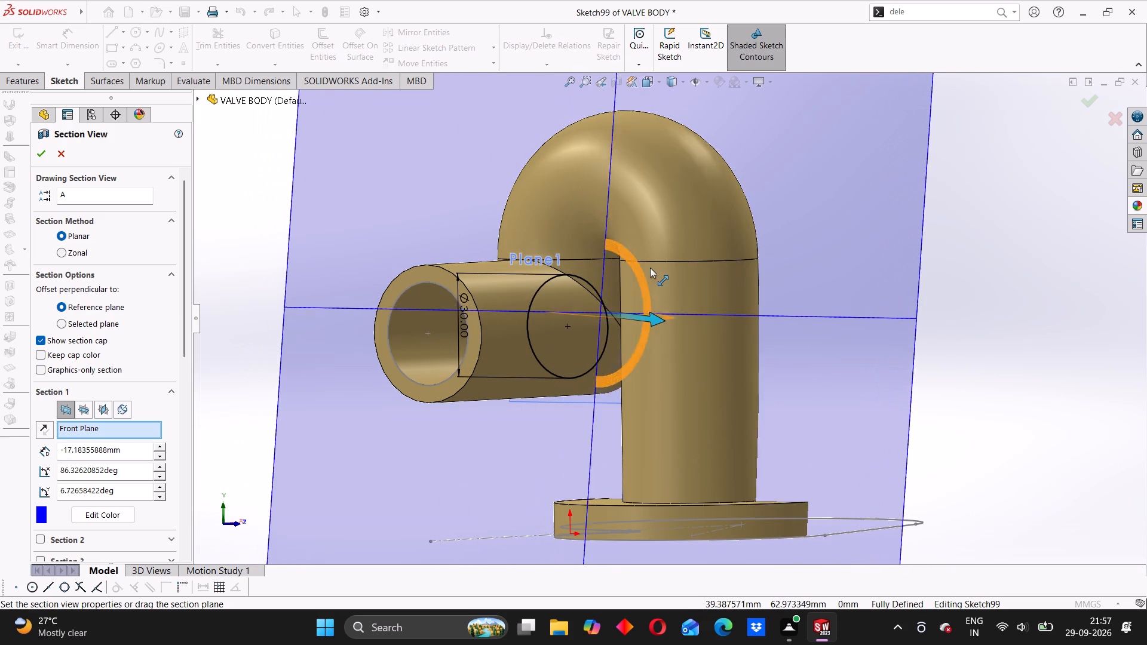
left_click_drag(650, 268, 674, 270)
scroll(667, 270, "up", 3)
middle_click_drag(667, 271, 667, 284)
scroll(671, 280, "up", 3)
middle_click_drag(633, 295, 577, 425)
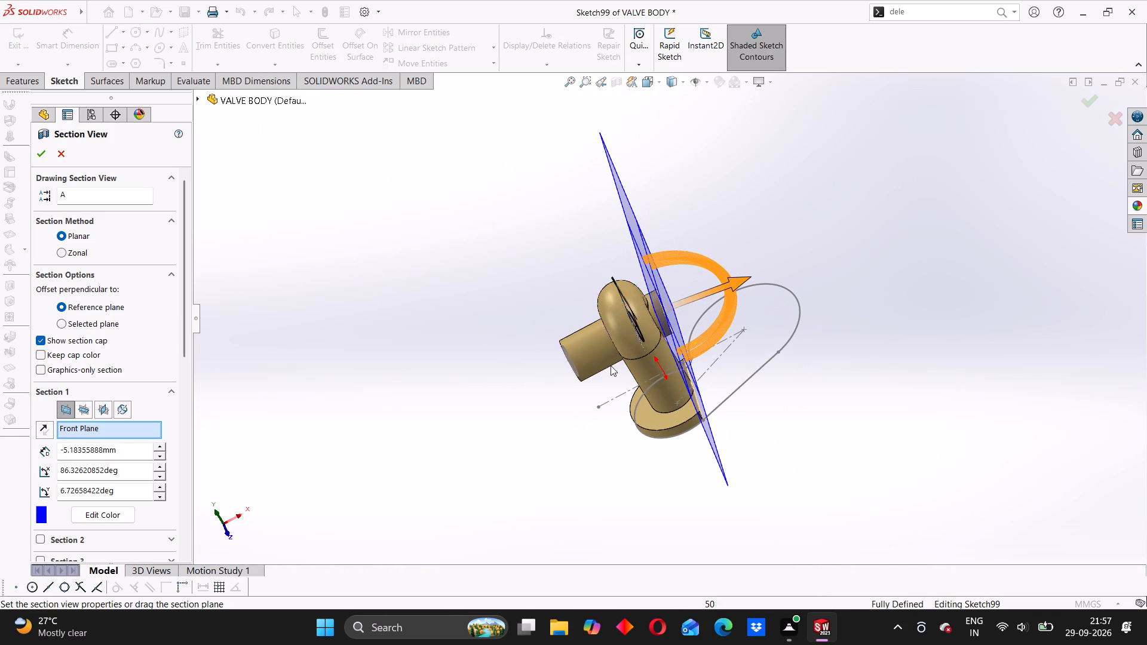
left_click_drag(665, 293, 644, 305)
left_click_drag(730, 280, 695, 302)
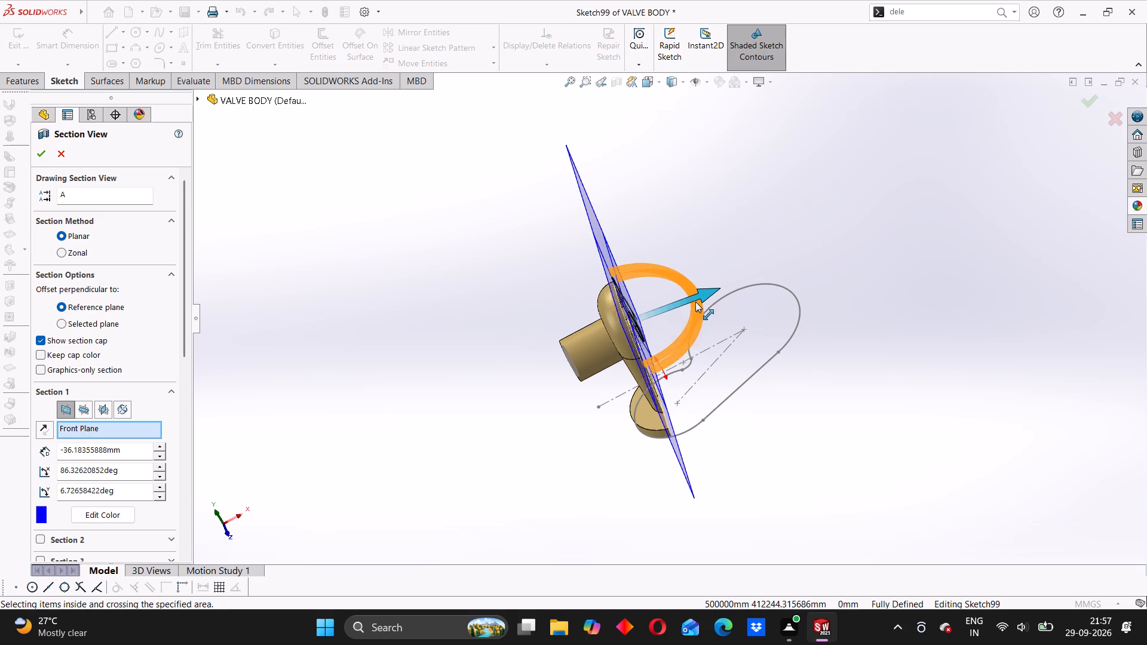
left_click_drag(695, 302, 698, 301)
middle_click_drag(609, 347, 662, 324)
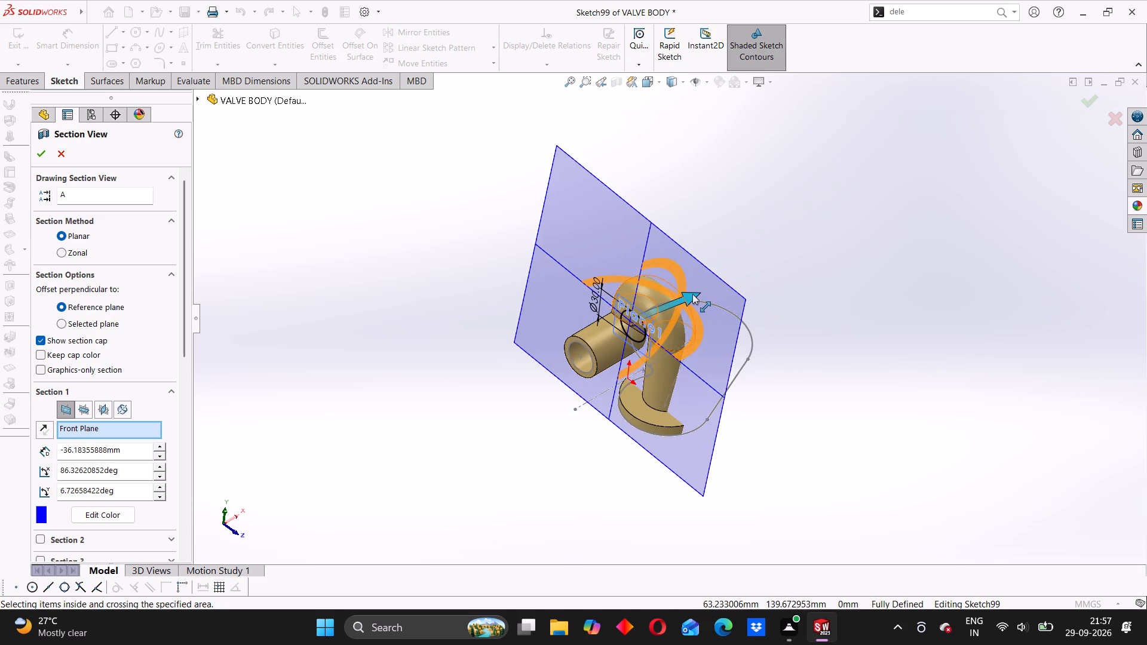
middle_click_drag(688, 303, 648, 326)
left_click_drag(691, 294, 747, 275)
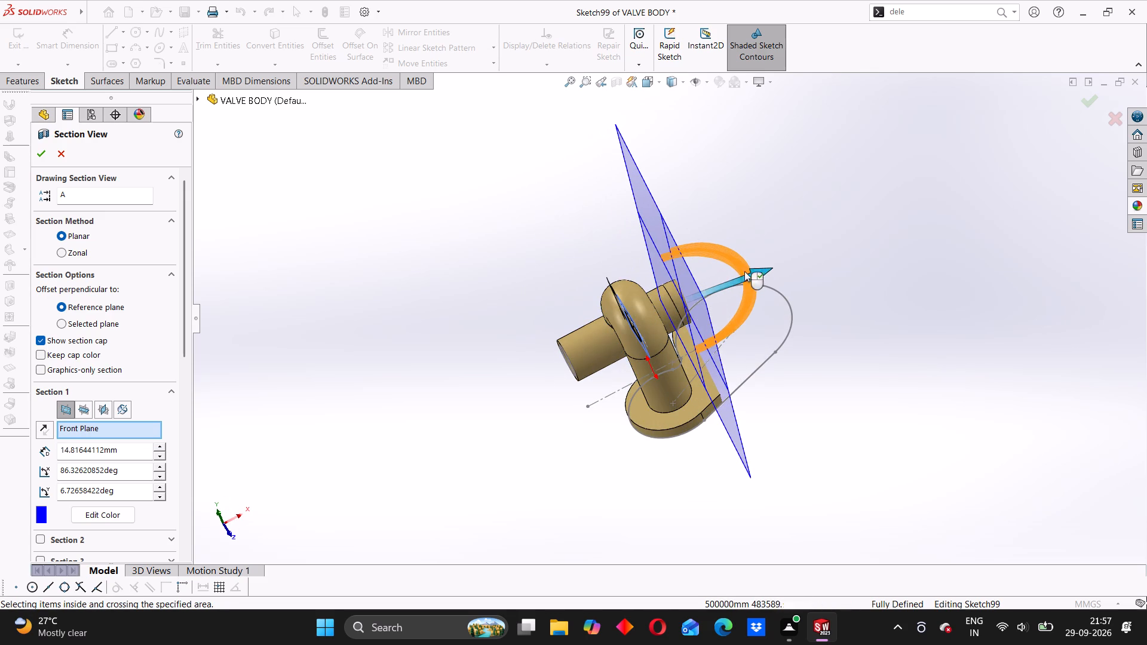
Turn the section plane to cut lengthwise through the horizontal pipe, examine the interior where the two pipes meet, and close the section.
left_click_drag(726, 256, 722, 325)
scroll(612, 320, "down", 2)
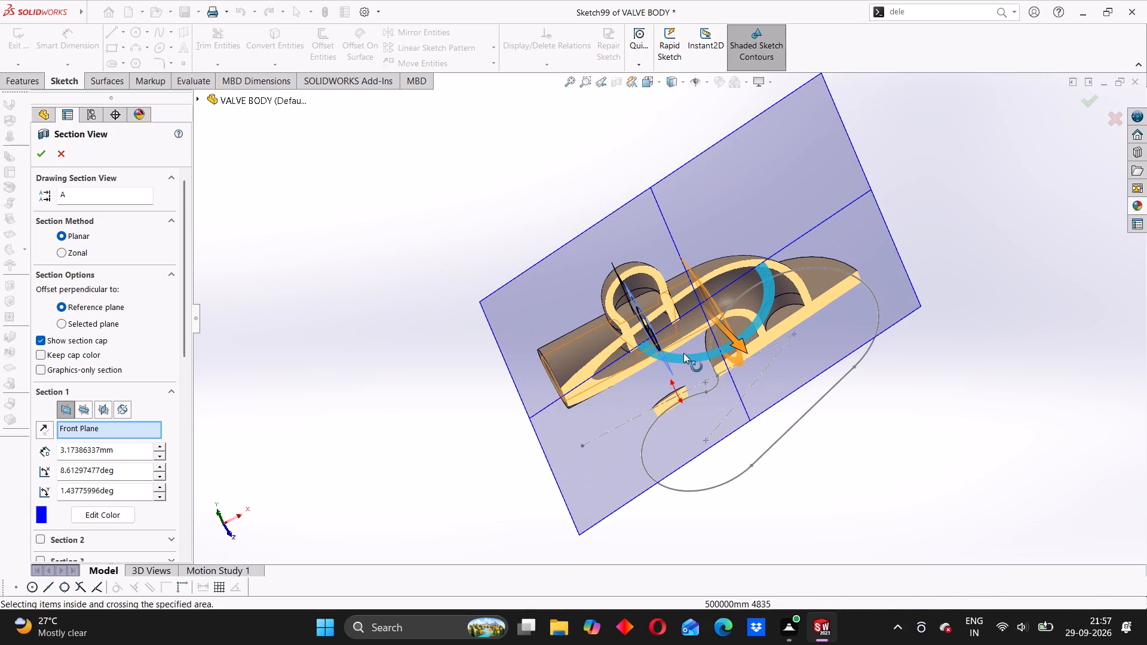
left_click(683, 358)
scroll(645, 365, "down", 3)
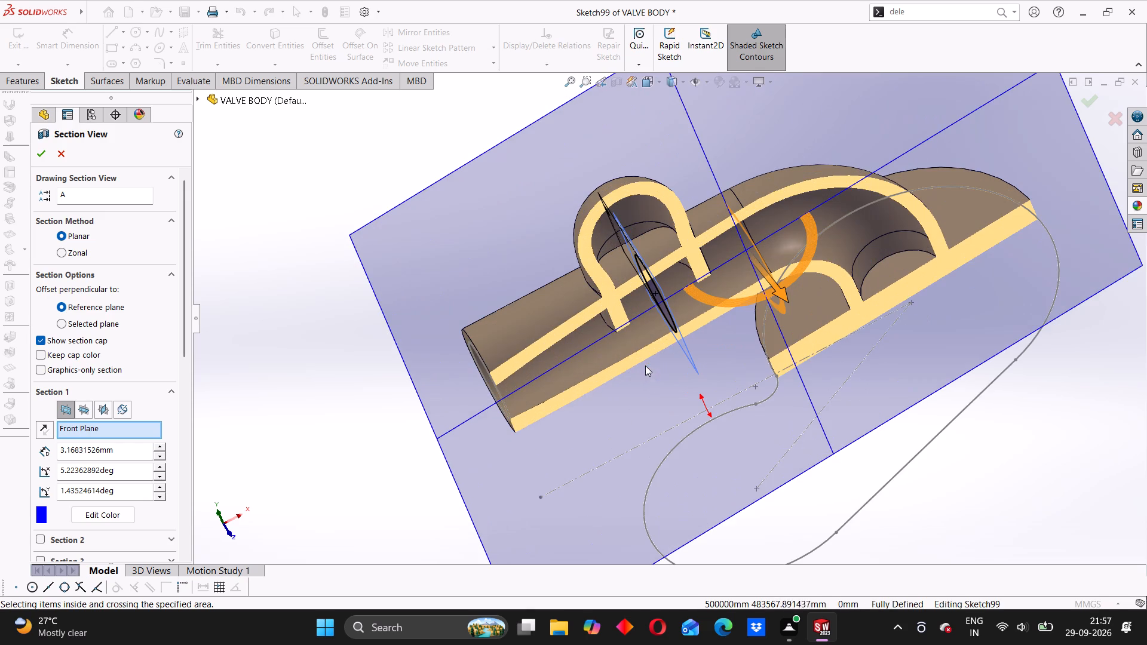
middle_click_drag(656, 367, 608, 246)
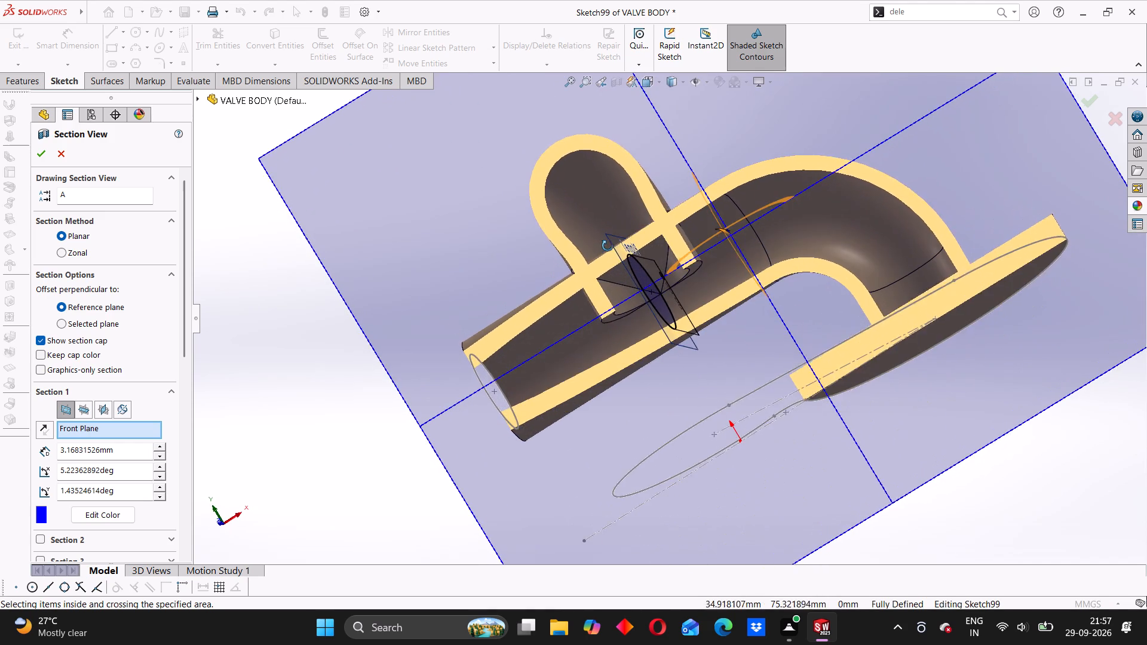
middle_click_drag(608, 246, 610, 236)
scroll(611, 229, "down", 2)
scroll(643, 275, "up", 2)
middle_click_drag(645, 301, 734, 305)
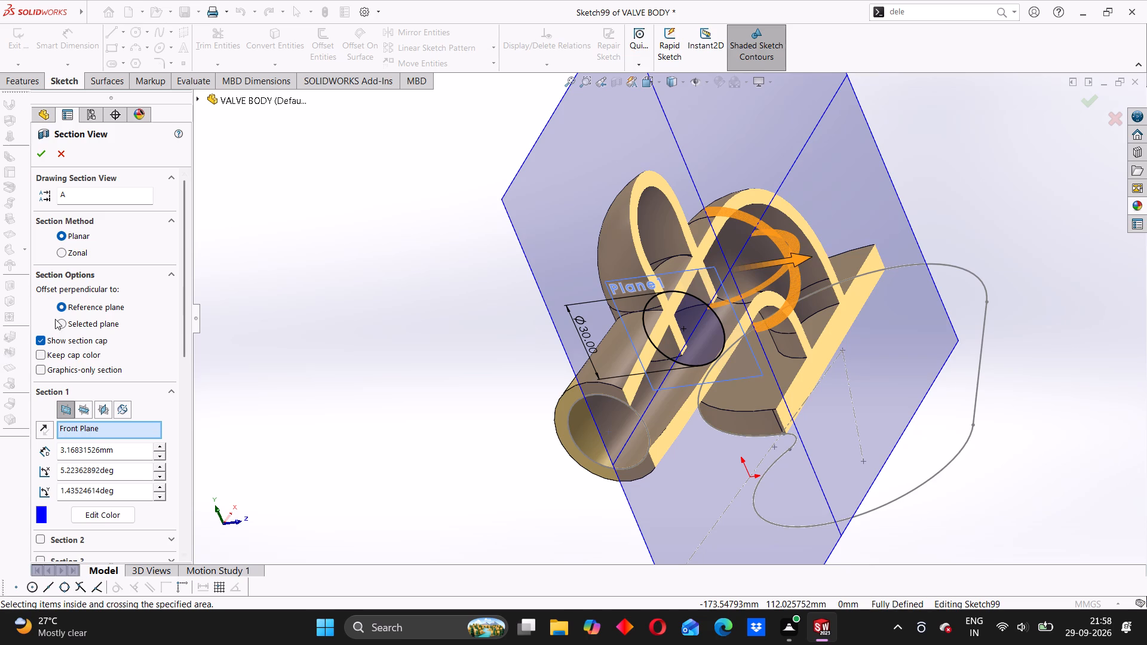
left_click(62, 159)
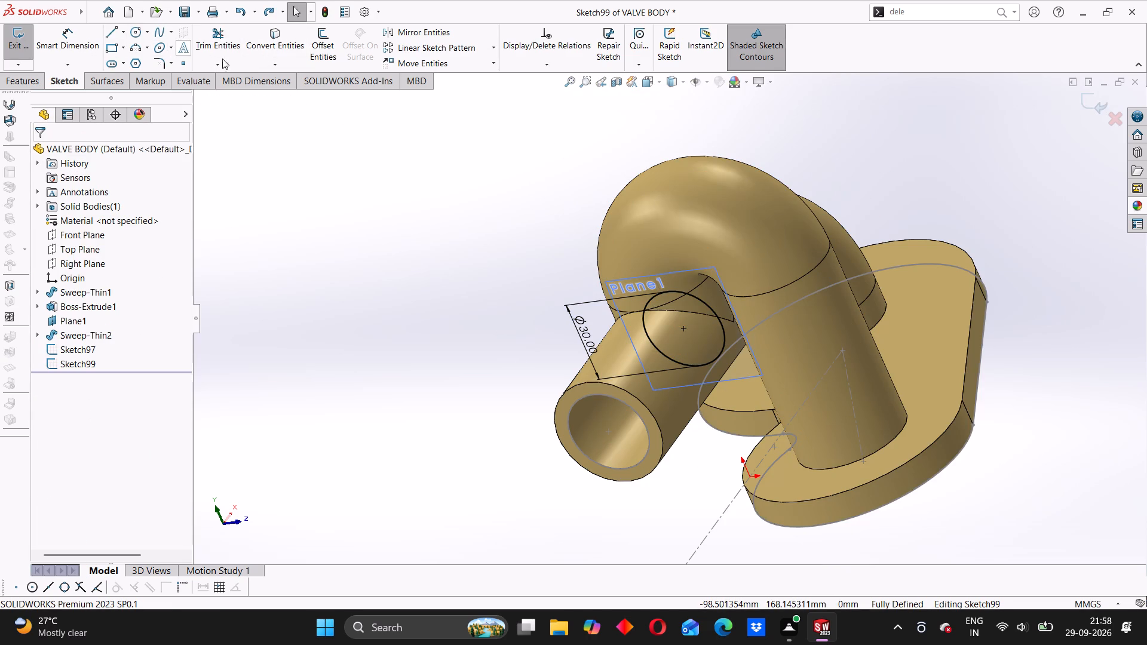
Cut-extrude the 30 mm circle on Plane1 through the pipe junction, using a Mid Plane depth of 70 mm.
scroll(571, 272, "up", 2)
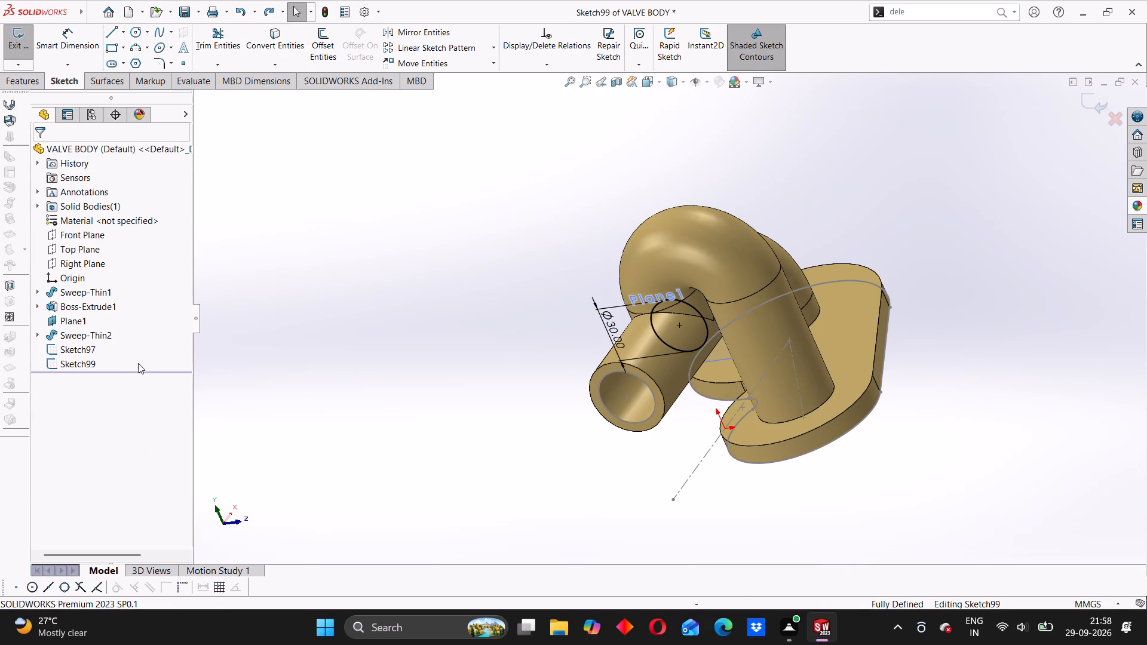
scroll(665, 318, "up", 3)
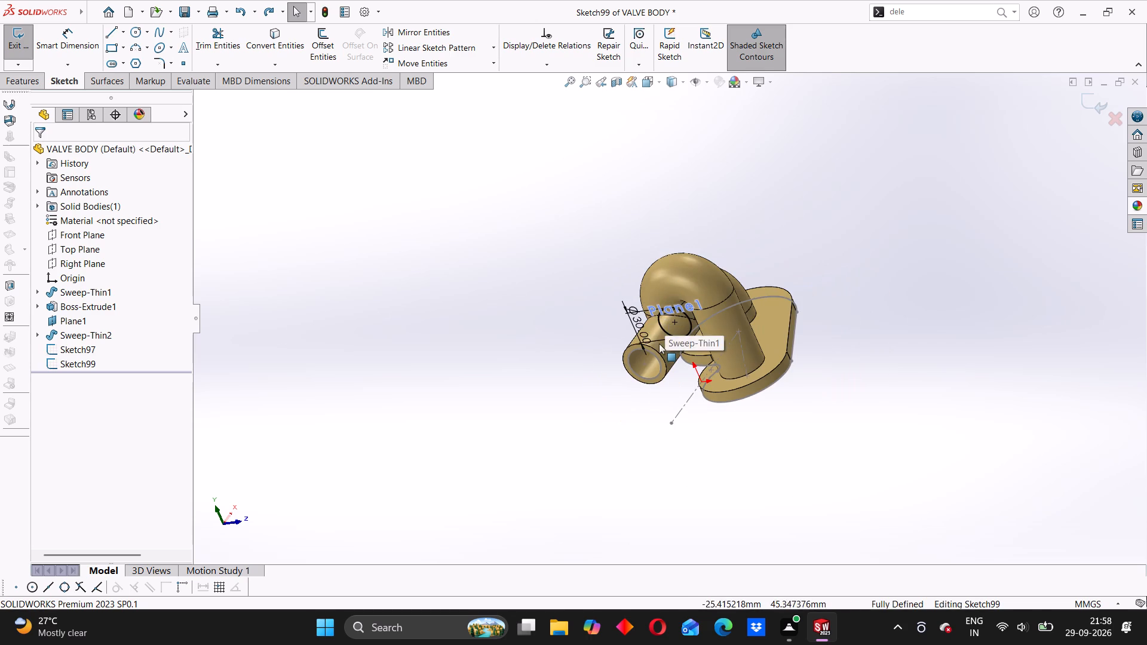
middle_click_drag(661, 345, 570, 466)
scroll(646, 334, "down", 3)
middle_click_drag(648, 333, 686, 343)
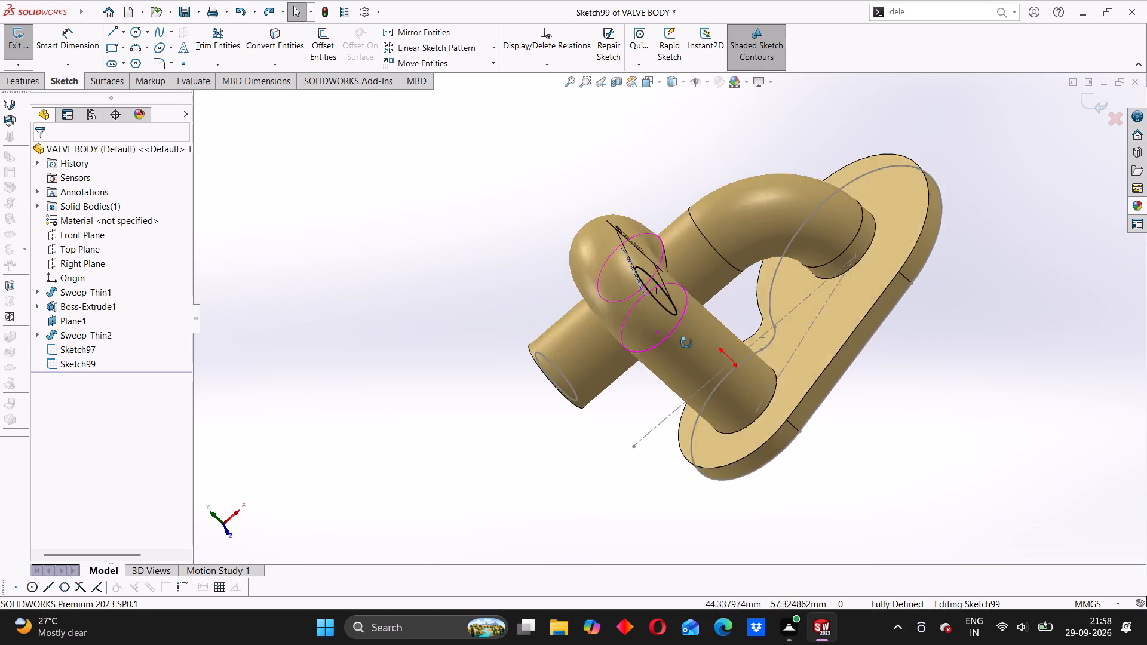
middle_click_drag(686, 343, 723, 319)
scroll(582, 310, "down", 3)
middle_click_drag(539, 359, 564, 335)
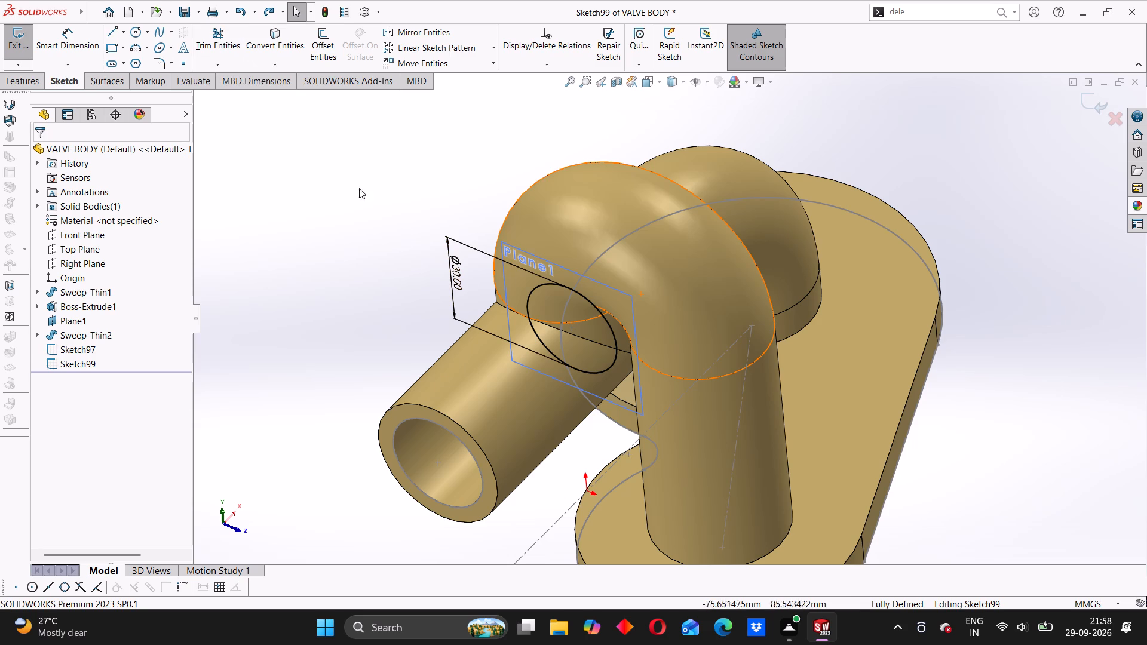
left_click(19, 76)
left_click(197, 35)
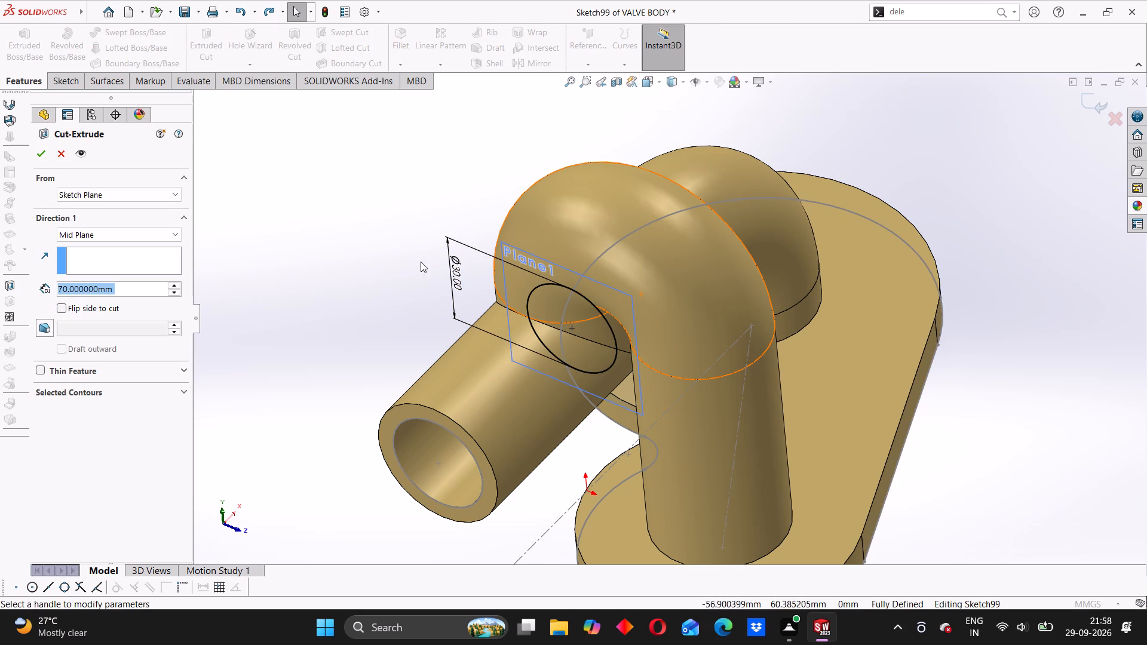
left_click(38, 151)
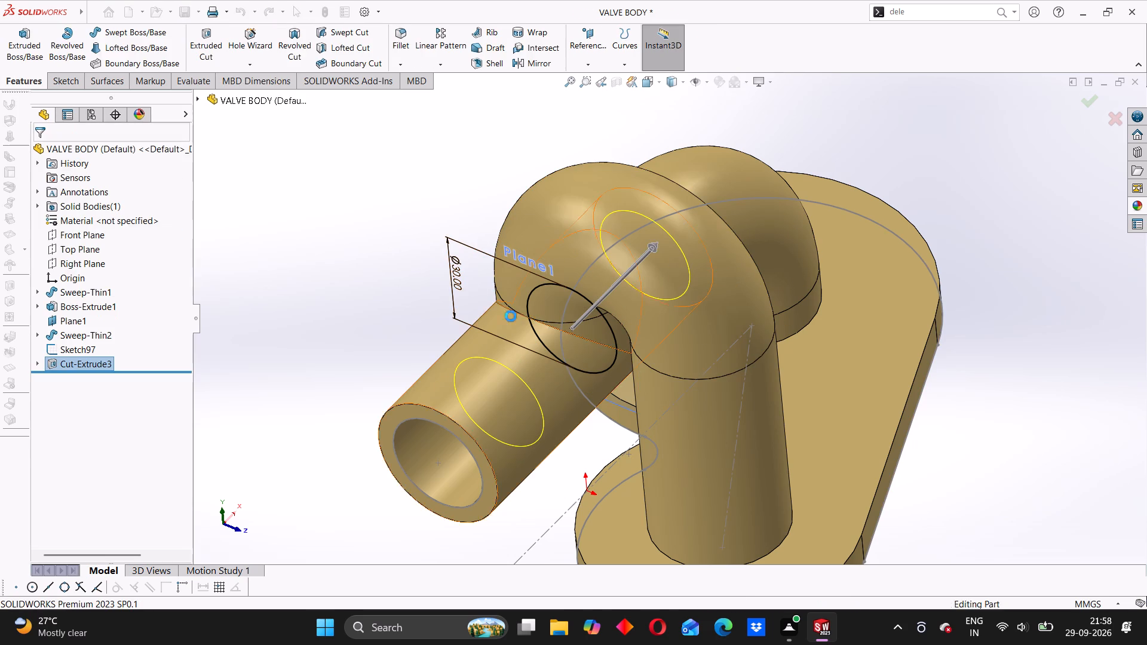
Examine the horizontal pipe's bore at the junction after the cut, using a temporary lengthwise section view.
middle_click_drag(536, 358, 594, 213)
scroll(464, 383, "down", 3)
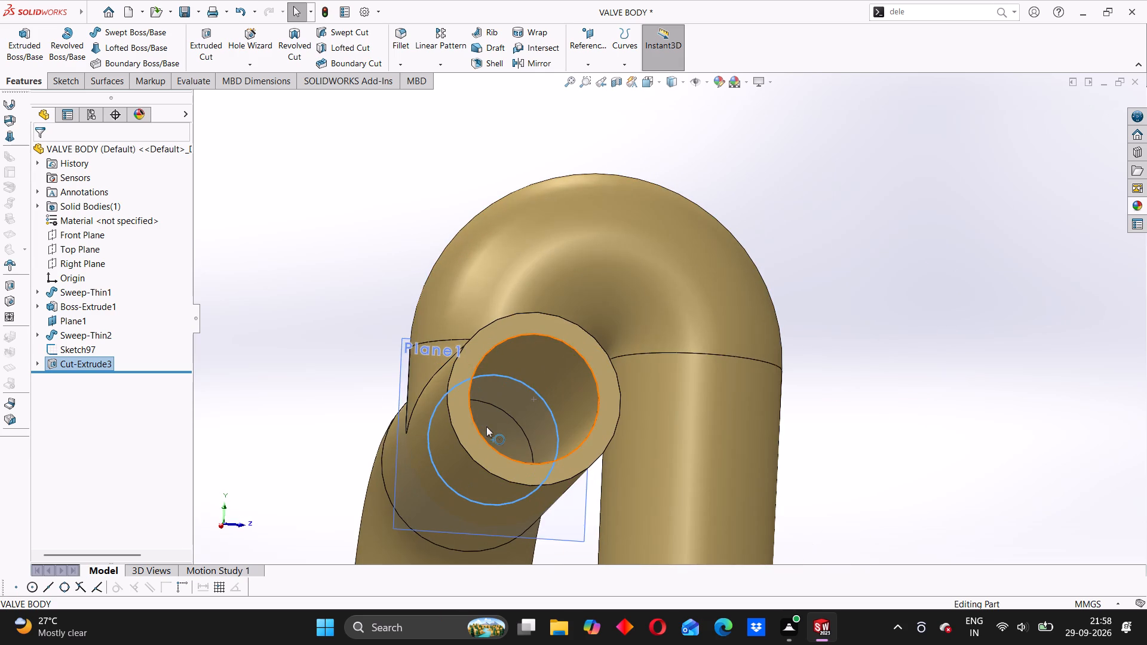
middle_click_drag(486, 426, 461, 450)
scroll(541, 400, "down", 4)
middle_click_drag(597, 415, 618, 444)
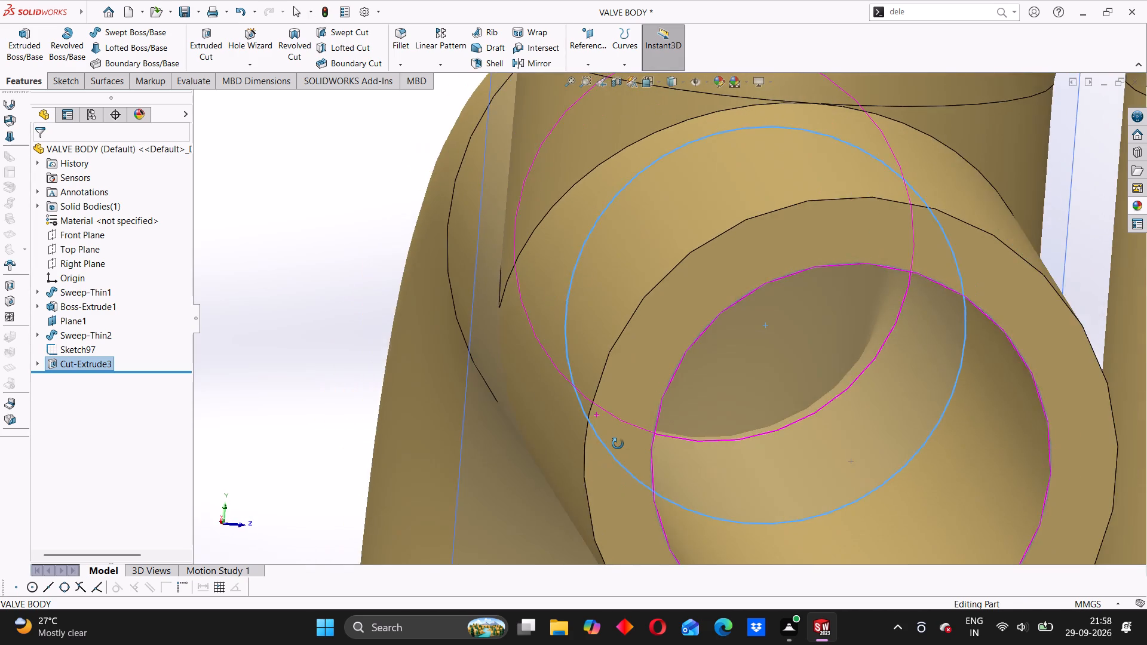
middle_click_drag(618, 444, 608, 449)
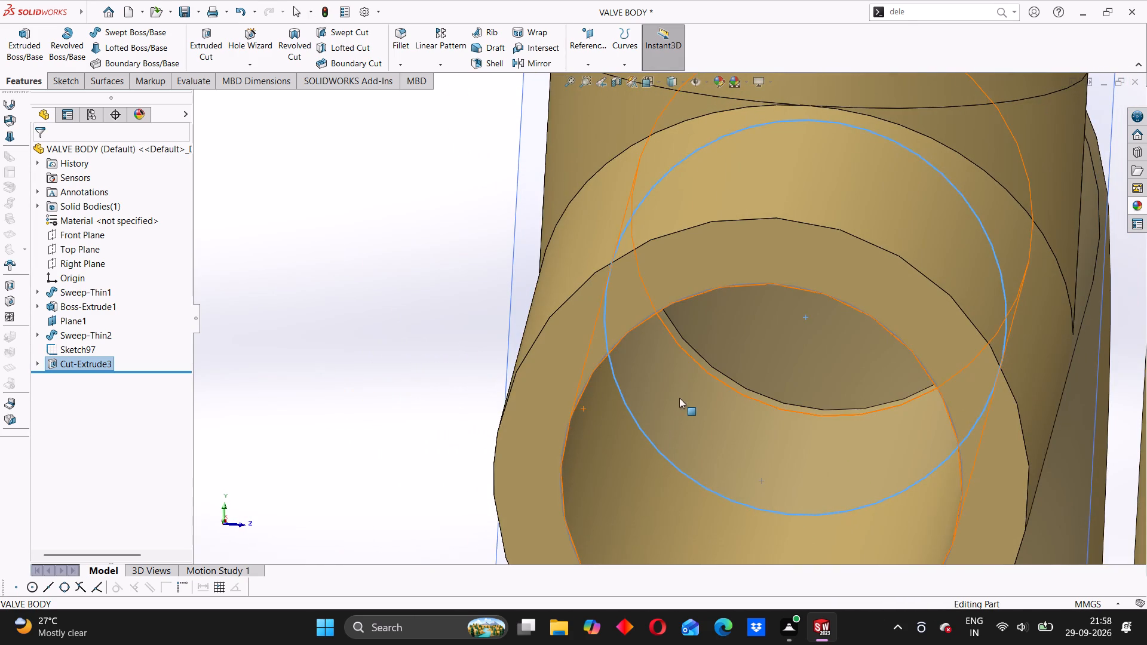
scroll(680, 379, "up", 6)
left_click(612, 82)
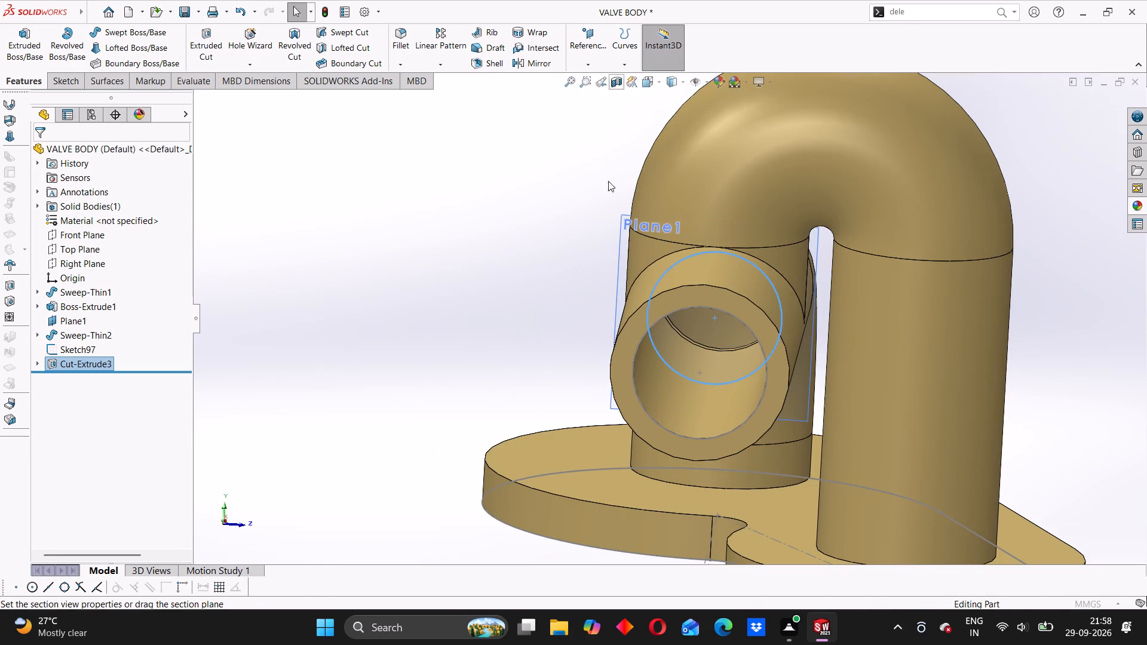
left_click_drag(777, 131, 772, 244)
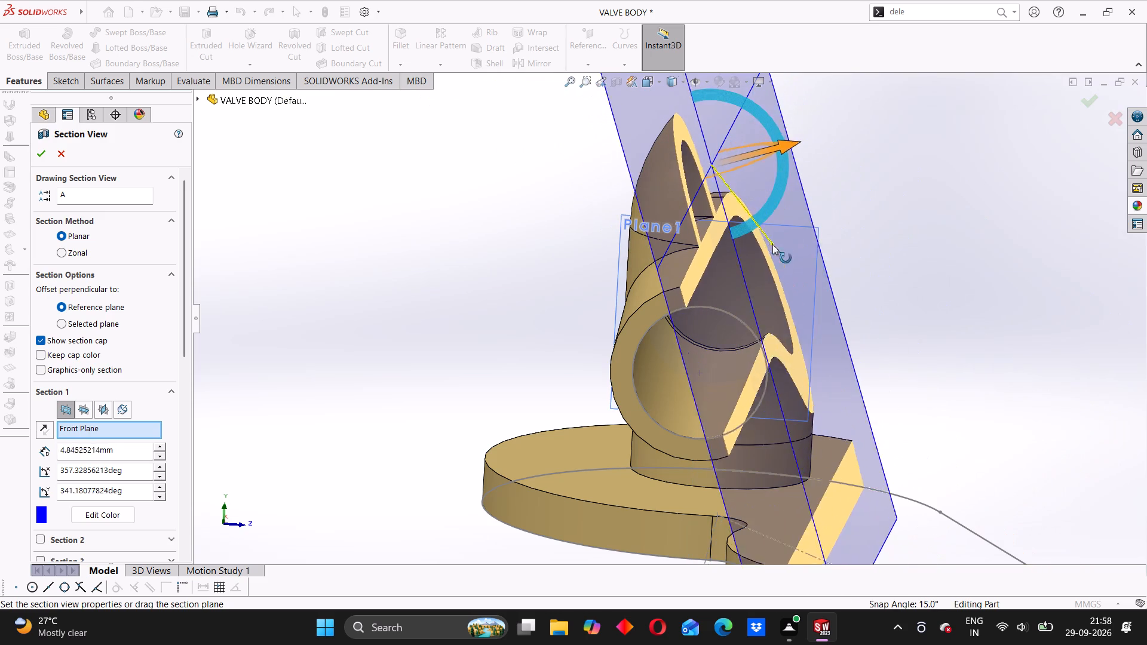
left_click_drag(772, 244, 756, 255)
middle_click_drag(812, 314, 749, 337)
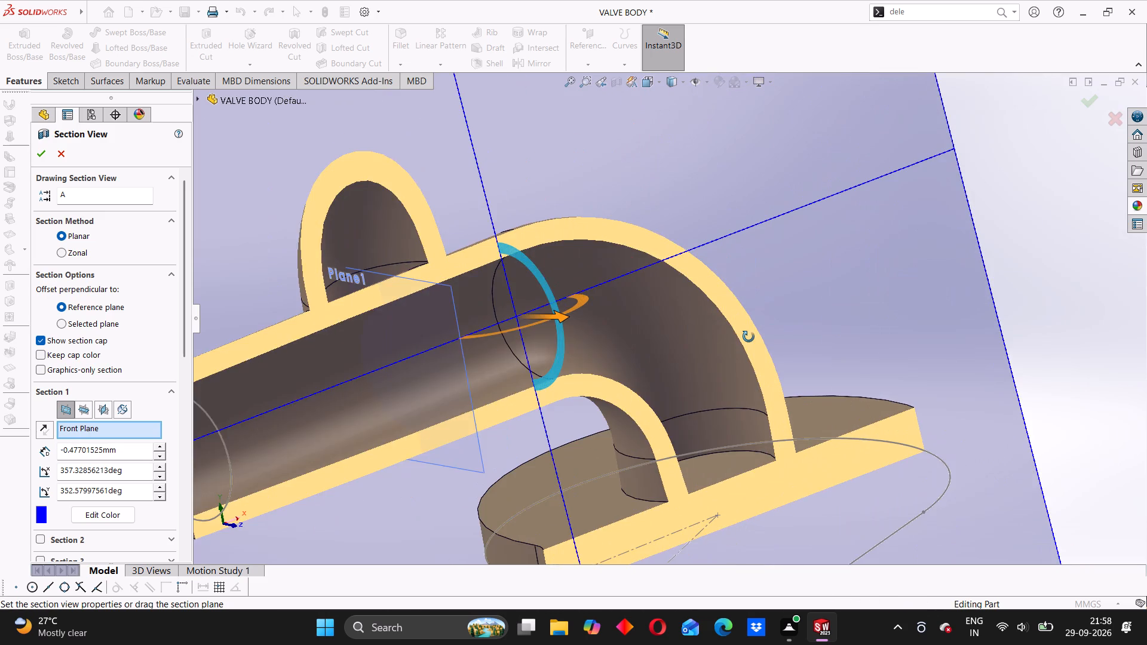
middle_click_drag(749, 337, 811, 287)
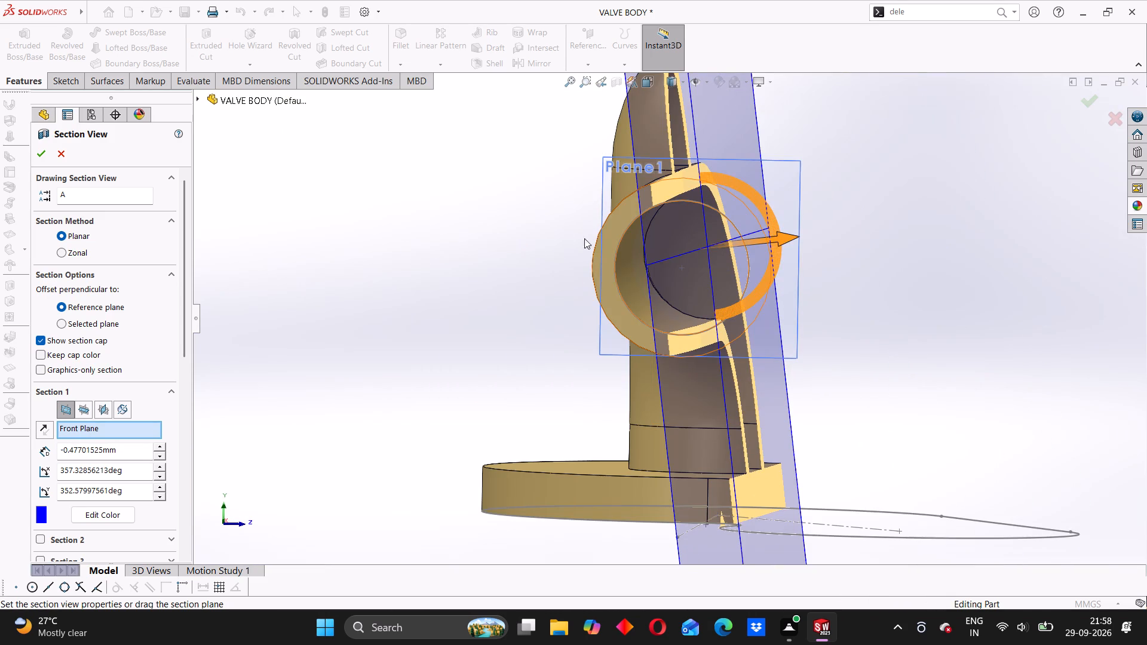
left_click(1105, 118)
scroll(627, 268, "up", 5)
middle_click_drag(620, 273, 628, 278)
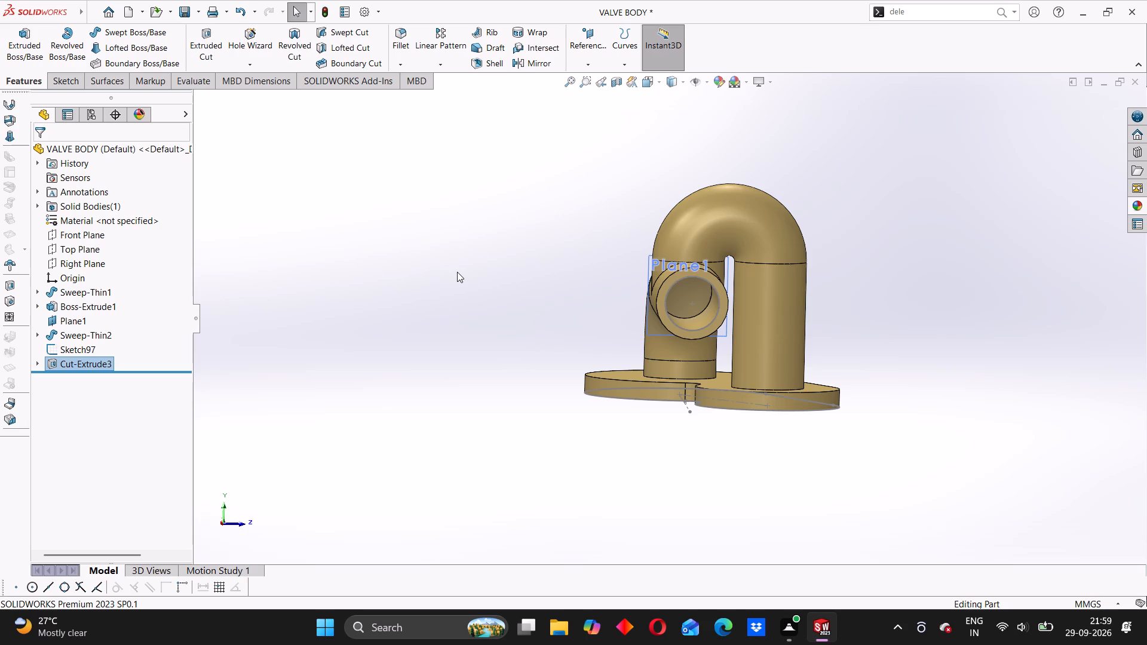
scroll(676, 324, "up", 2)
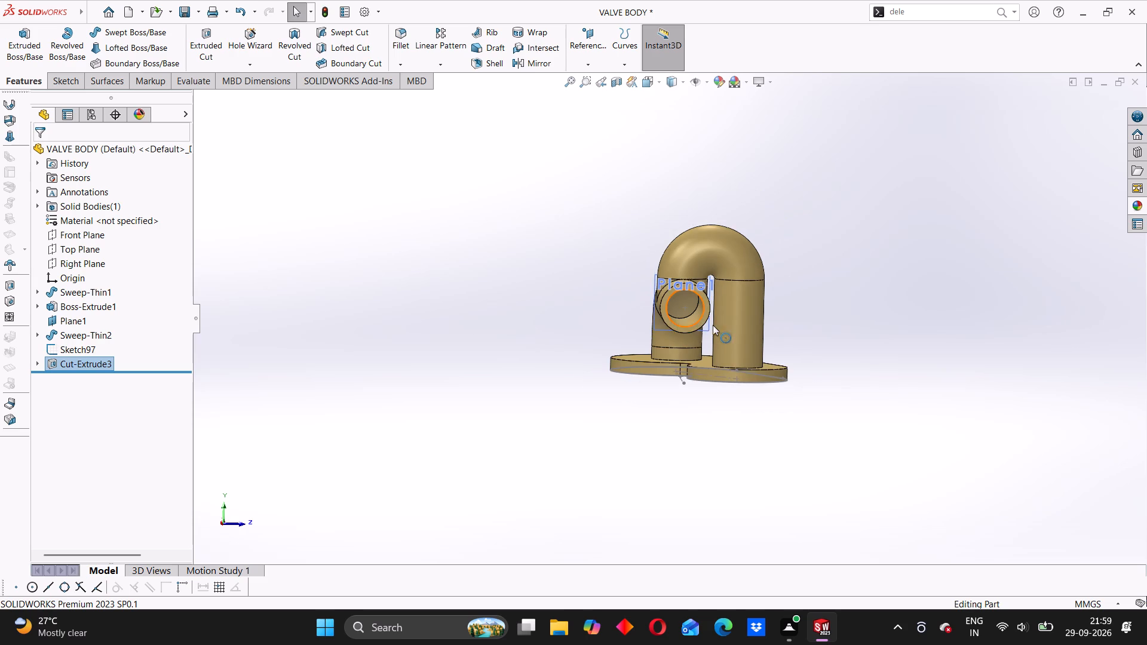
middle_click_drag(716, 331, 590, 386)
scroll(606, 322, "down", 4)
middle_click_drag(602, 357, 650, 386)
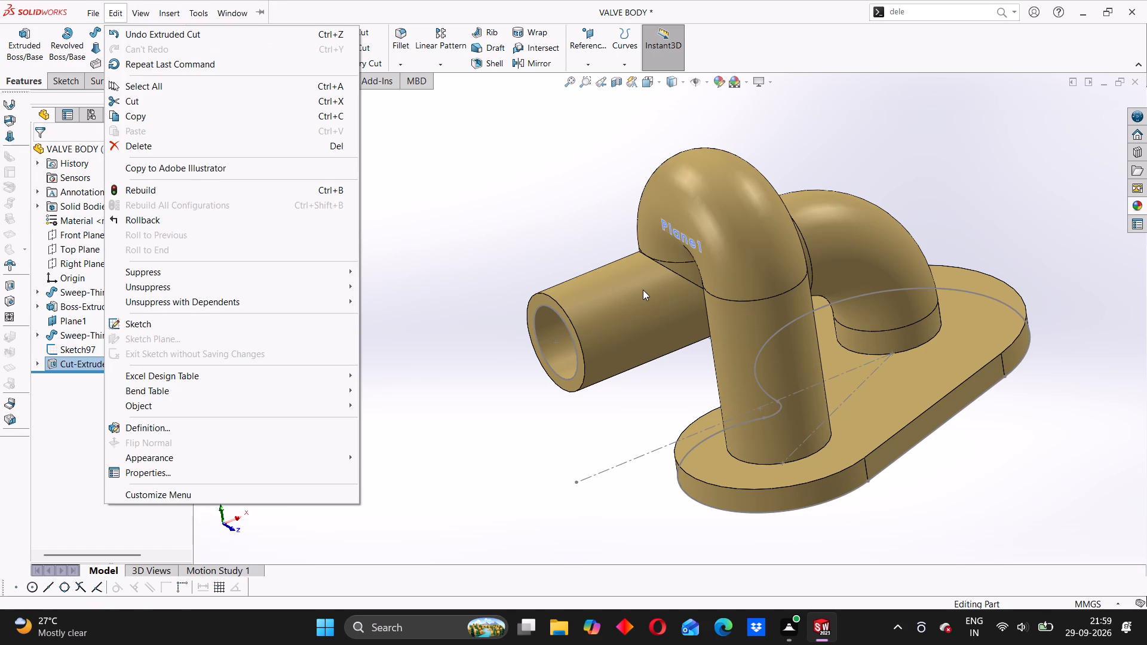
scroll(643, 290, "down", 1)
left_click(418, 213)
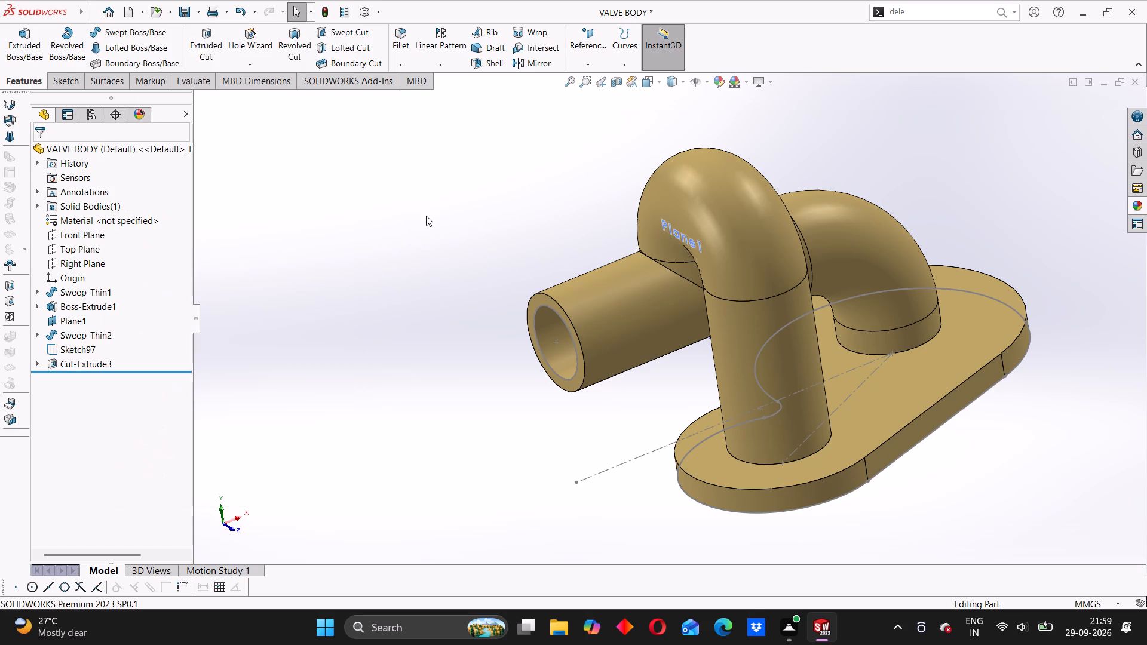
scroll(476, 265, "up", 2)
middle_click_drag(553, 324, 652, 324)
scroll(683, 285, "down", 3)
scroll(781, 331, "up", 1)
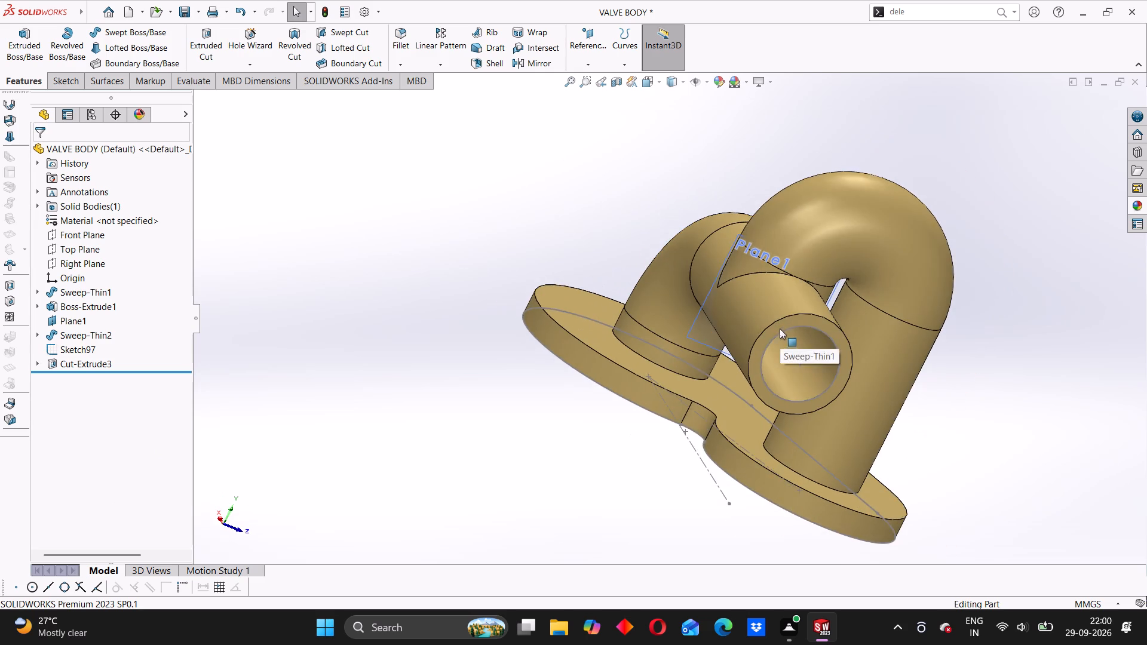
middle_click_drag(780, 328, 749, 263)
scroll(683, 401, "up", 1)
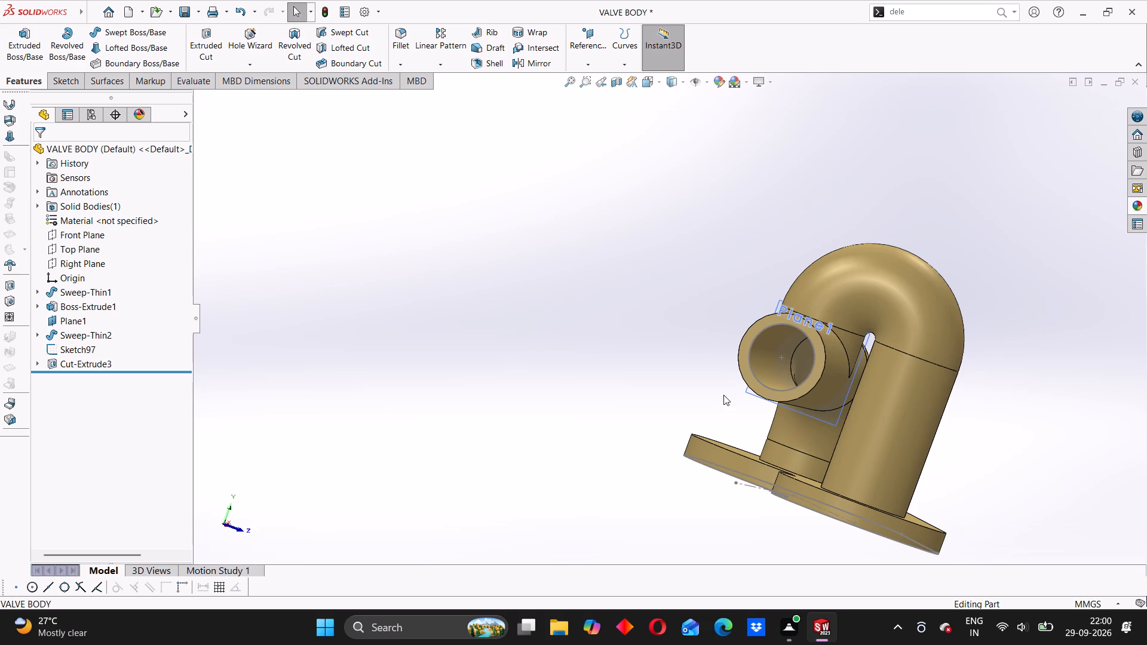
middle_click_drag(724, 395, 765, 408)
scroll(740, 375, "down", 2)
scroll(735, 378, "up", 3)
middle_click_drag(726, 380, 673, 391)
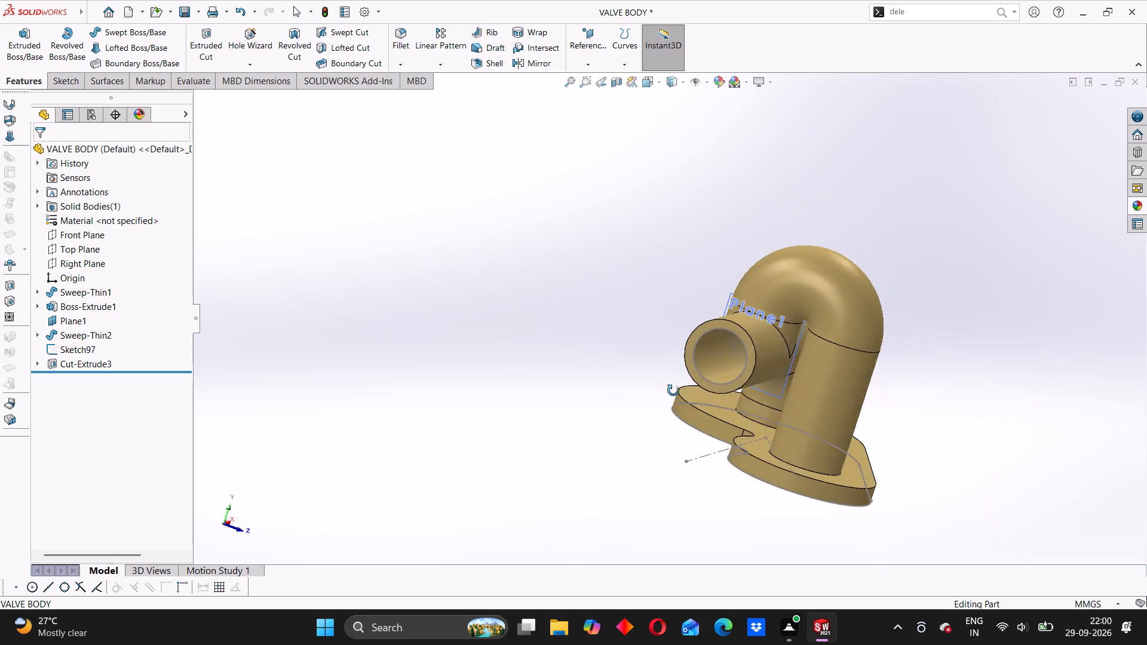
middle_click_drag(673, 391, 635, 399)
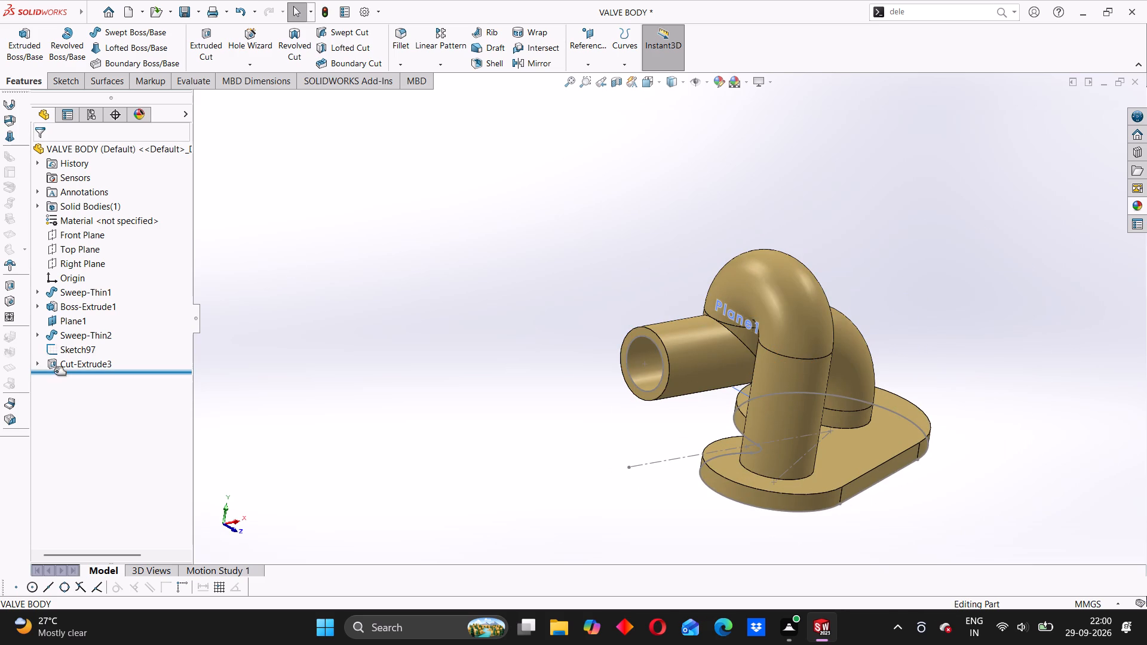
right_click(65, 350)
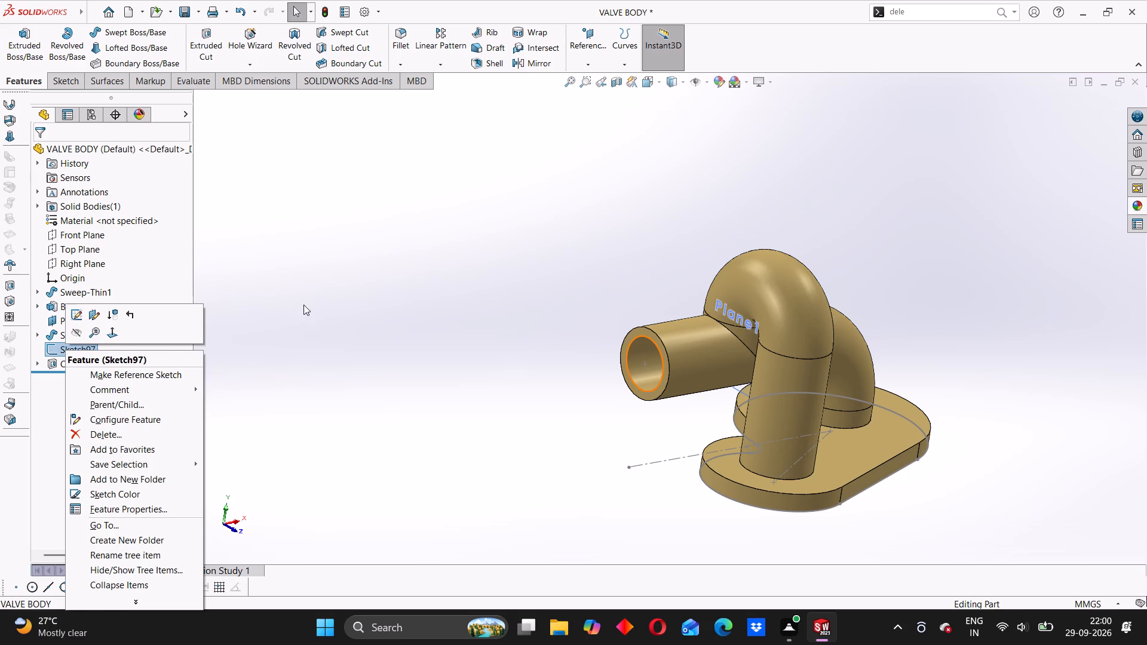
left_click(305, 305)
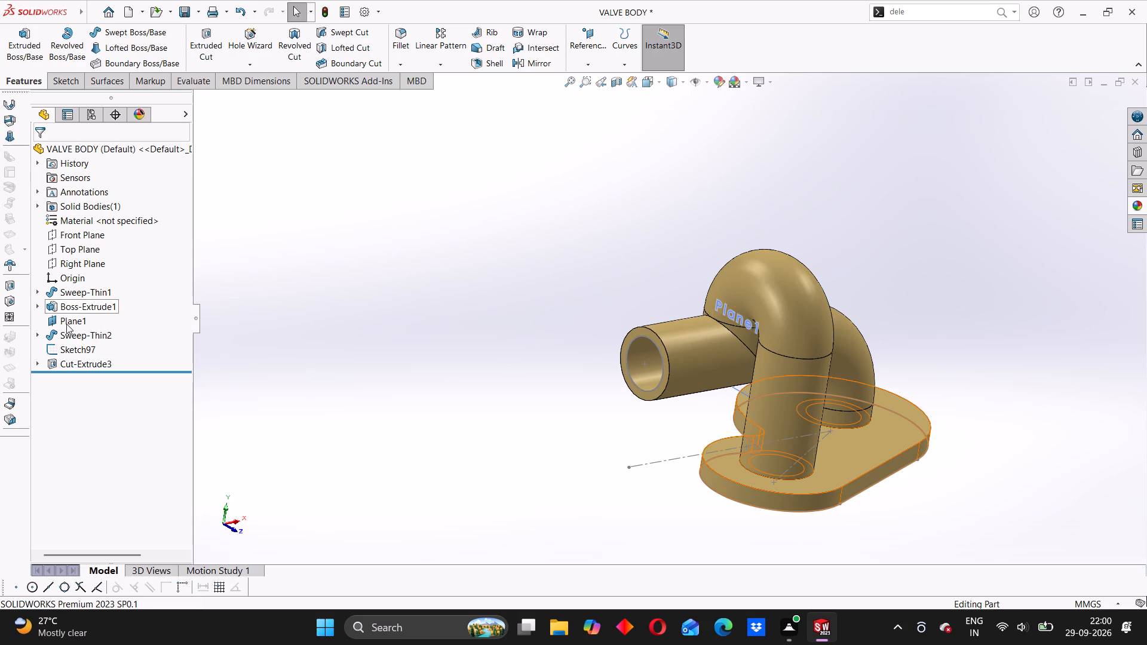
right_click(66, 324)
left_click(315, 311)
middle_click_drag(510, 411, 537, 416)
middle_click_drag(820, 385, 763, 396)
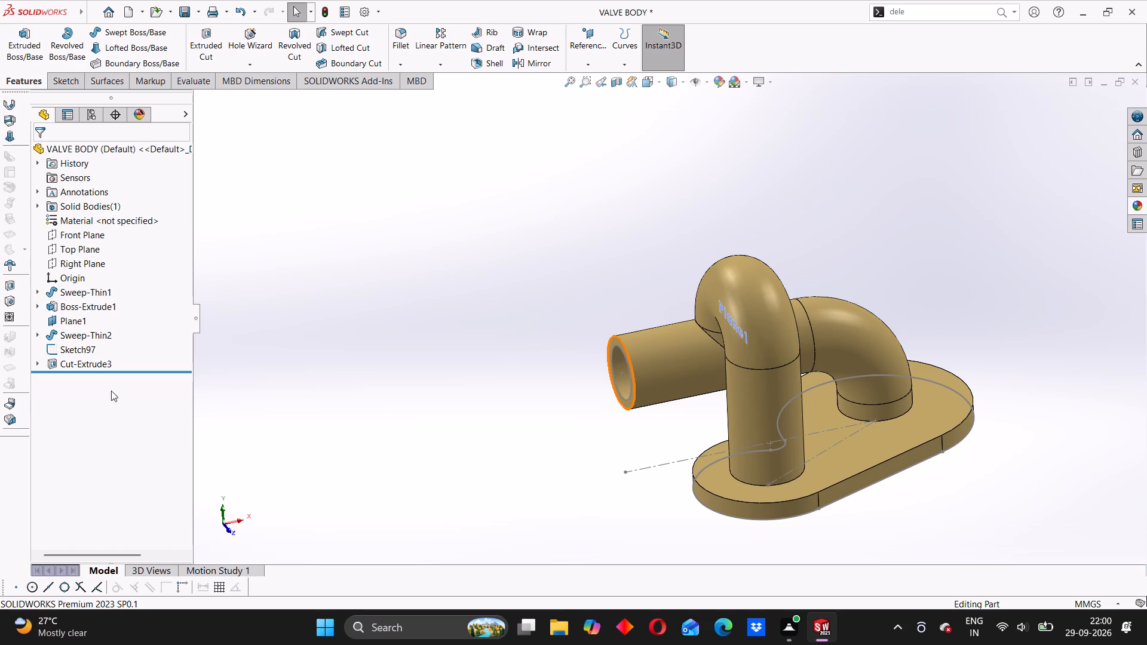
Show Sketch27, the path sketch of Sweep-Thin2, in the model.
left_click(35, 367)
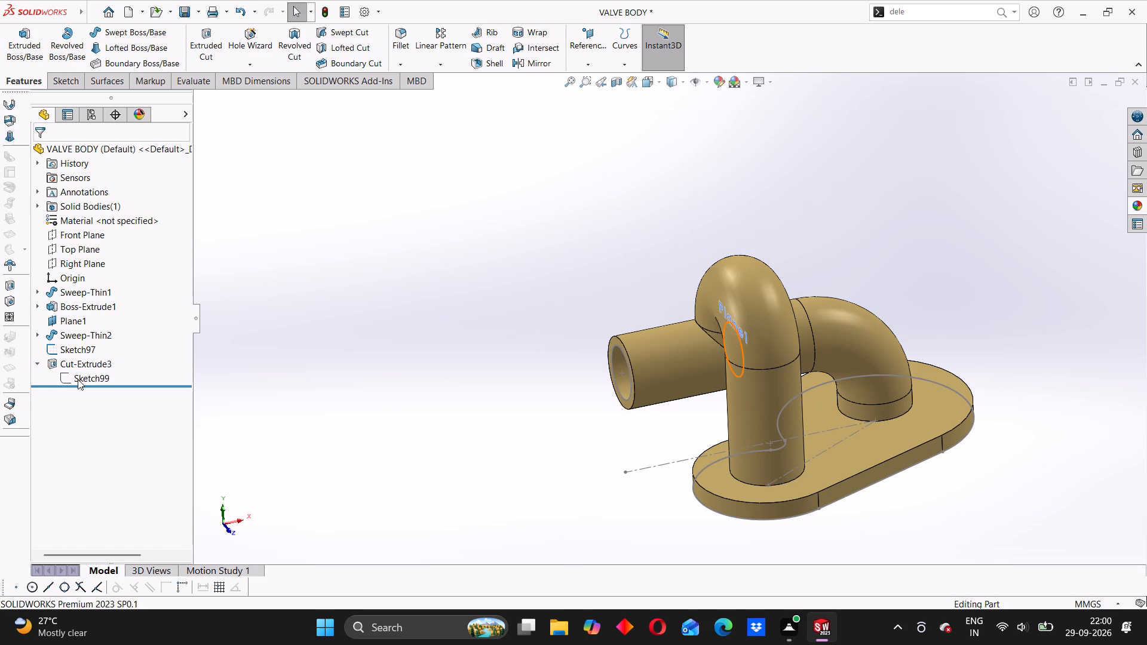
left_click(77, 351)
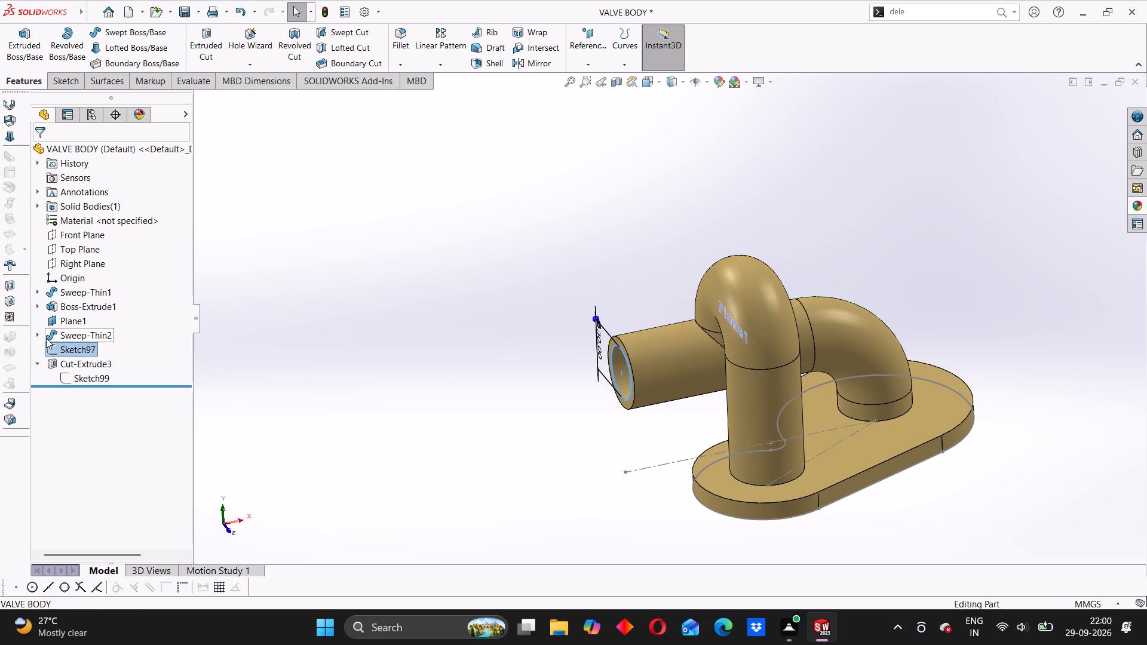
left_click(39, 335)
right_click(86, 348)
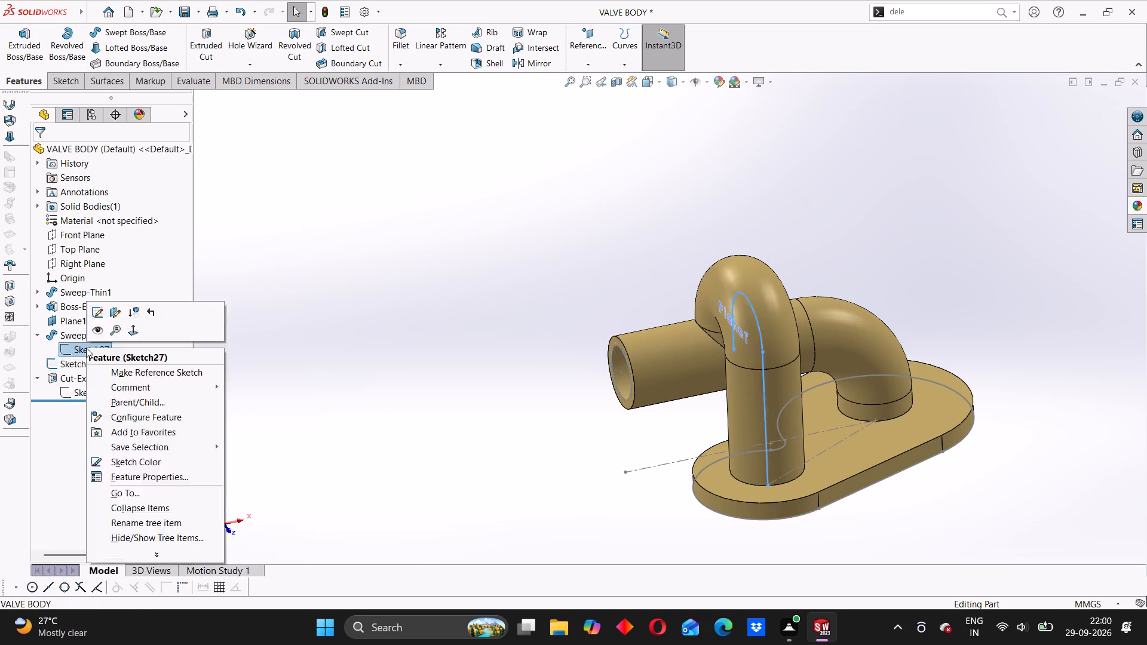
left_click(97, 336)
Create a swept cut with a 30 mm circular profile along the full Sketch27 path, from the flange over the bend to the horizontal pipe.
scroll(658, 403, "up", 2)
middle_click_drag(651, 401, 667, 406)
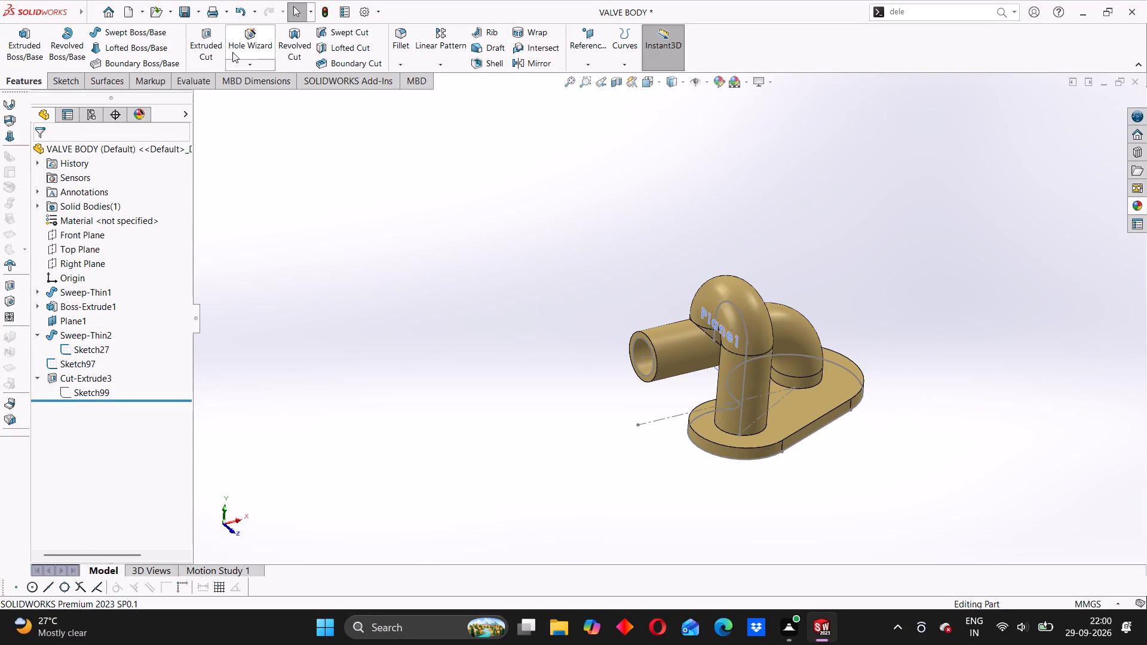
left_click(352, 33)
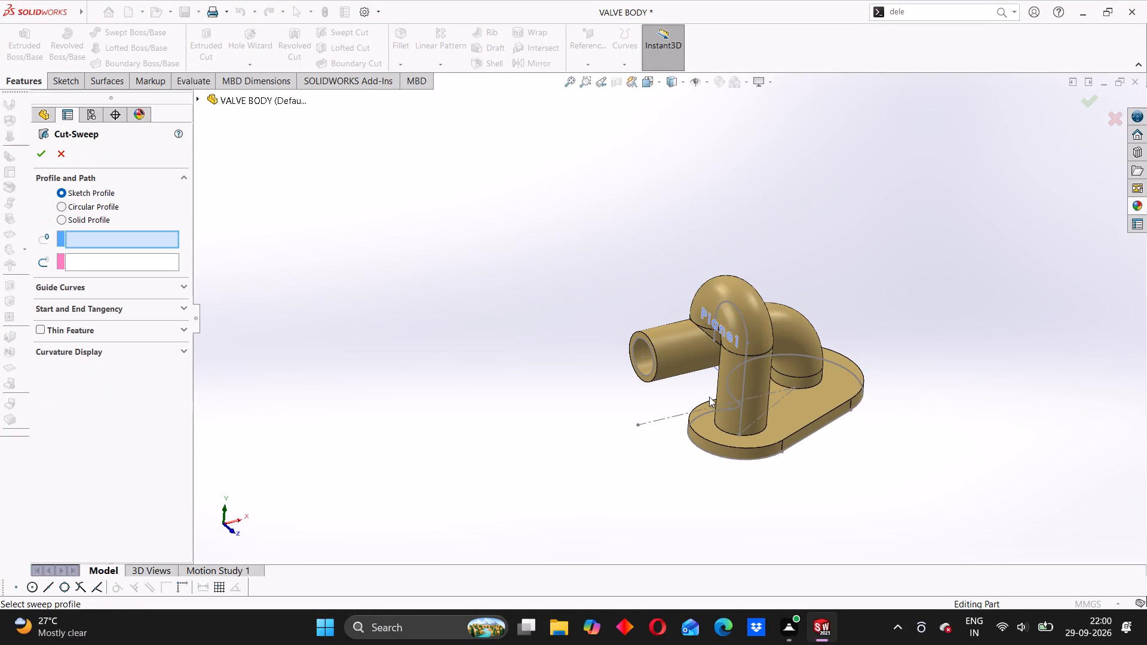
middle_click_drag(713, 398, 766, 354)
scroll(761, 314, "down", 2)
middle_click_drag(690, 363, 725, 354)
middle_click_drag(725, 354, 706, 363)
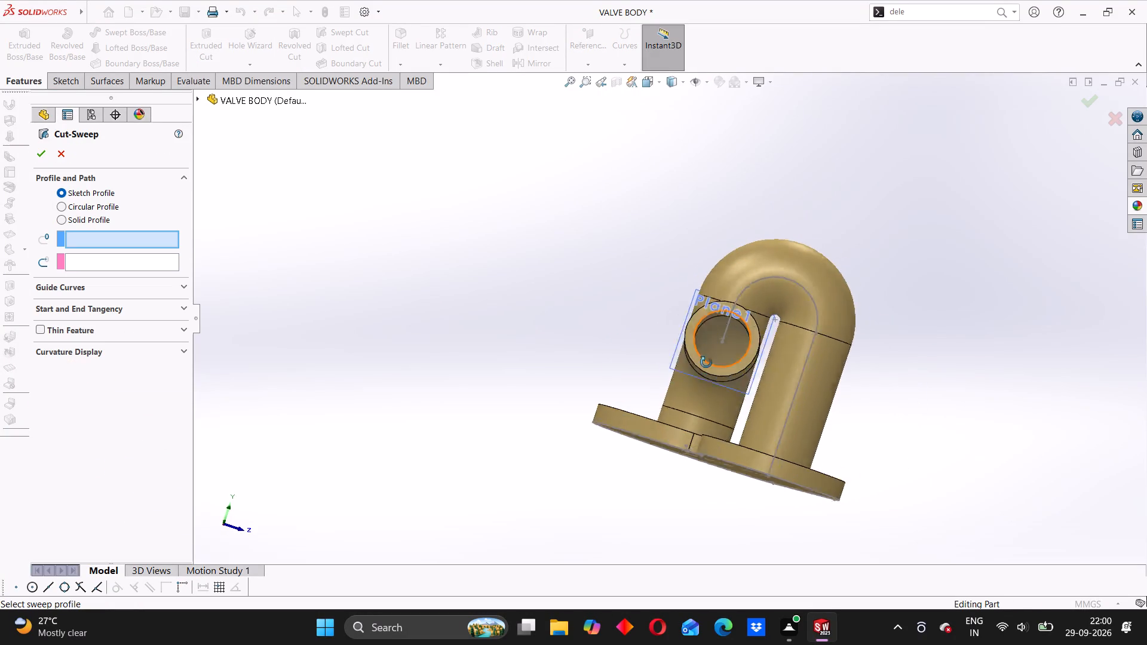
middle_click_drag(706, 363, 683, 372)
left_click(772, 293)
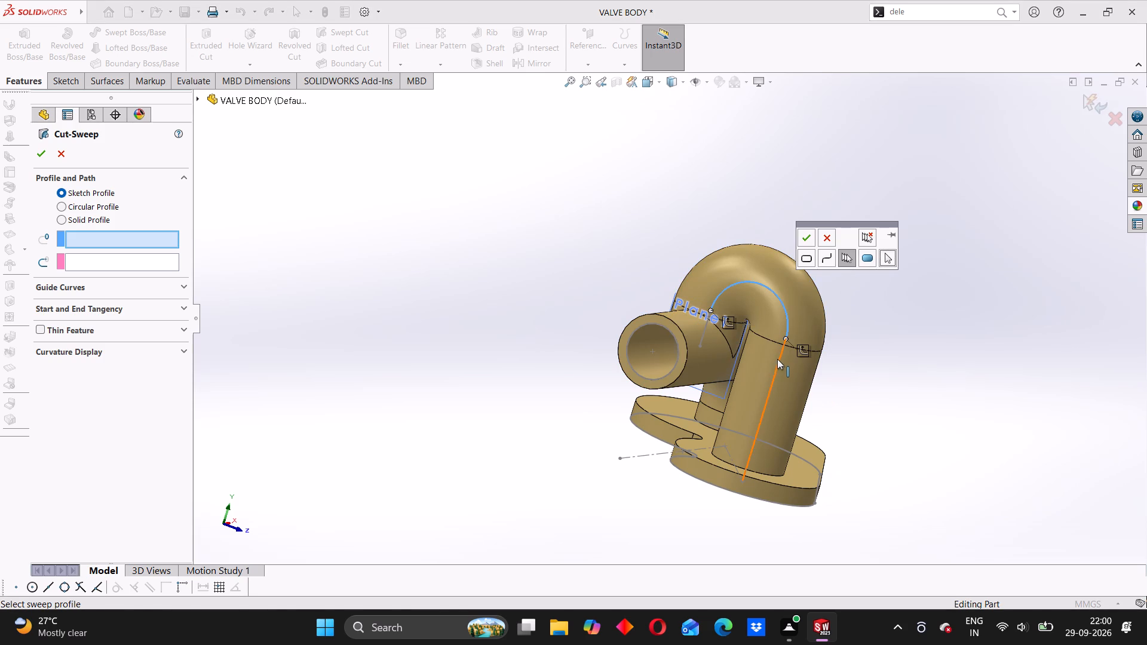
left_click(777, 362)
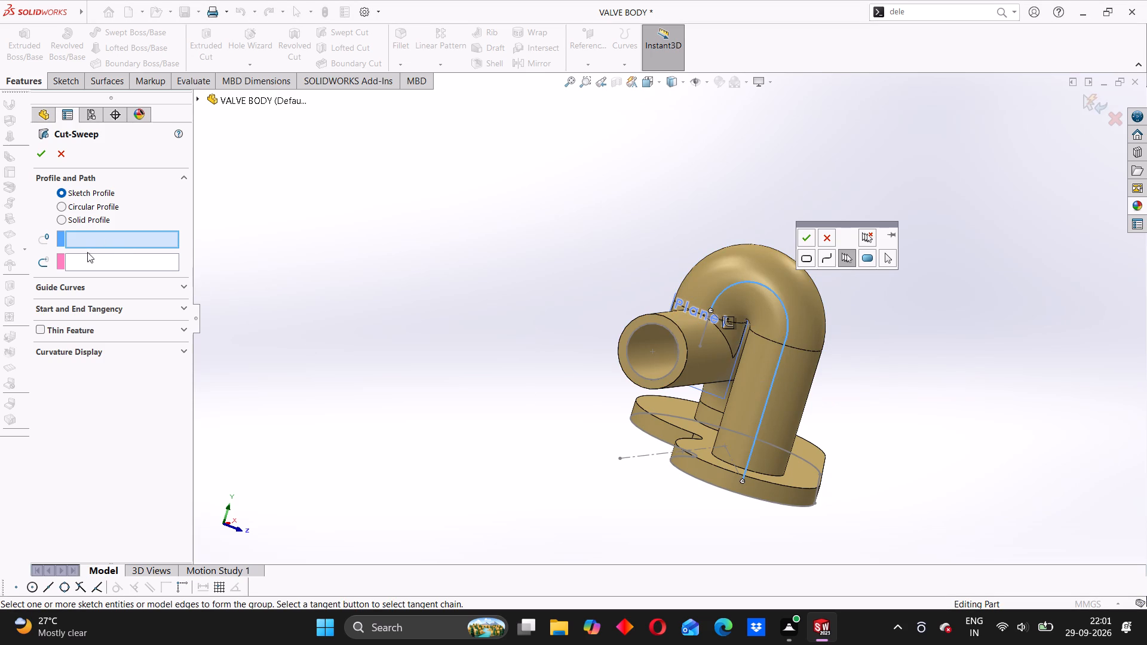
left_click(63, 210)
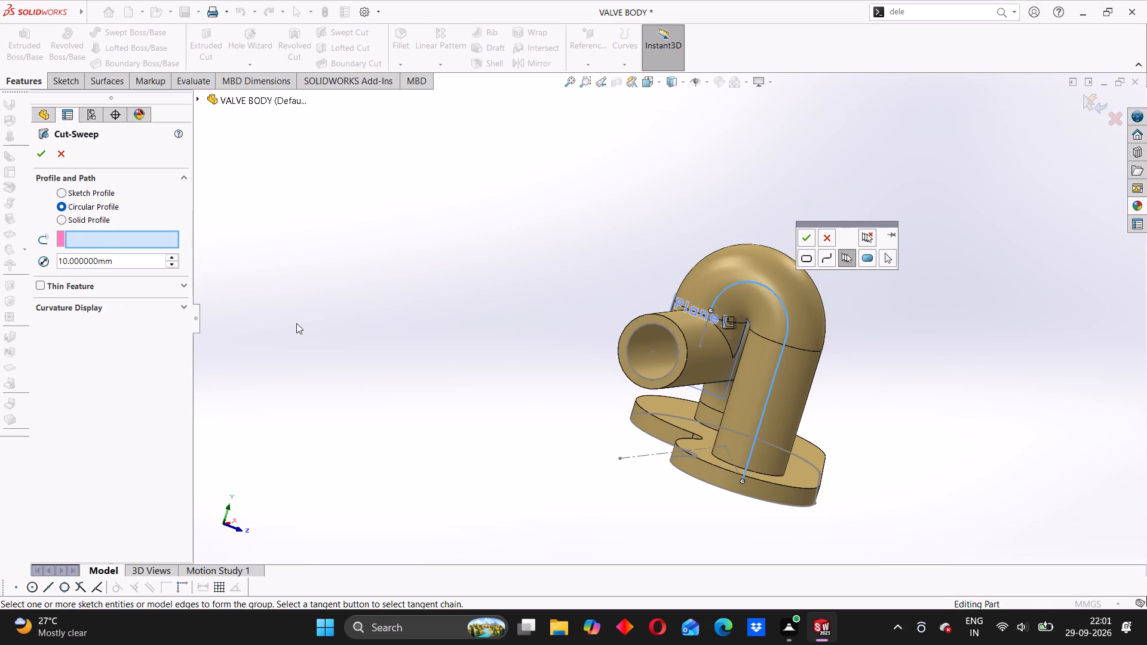
middle_click_drag(524, 416, 555, 421)
scroll(869, 431, "down", 2)
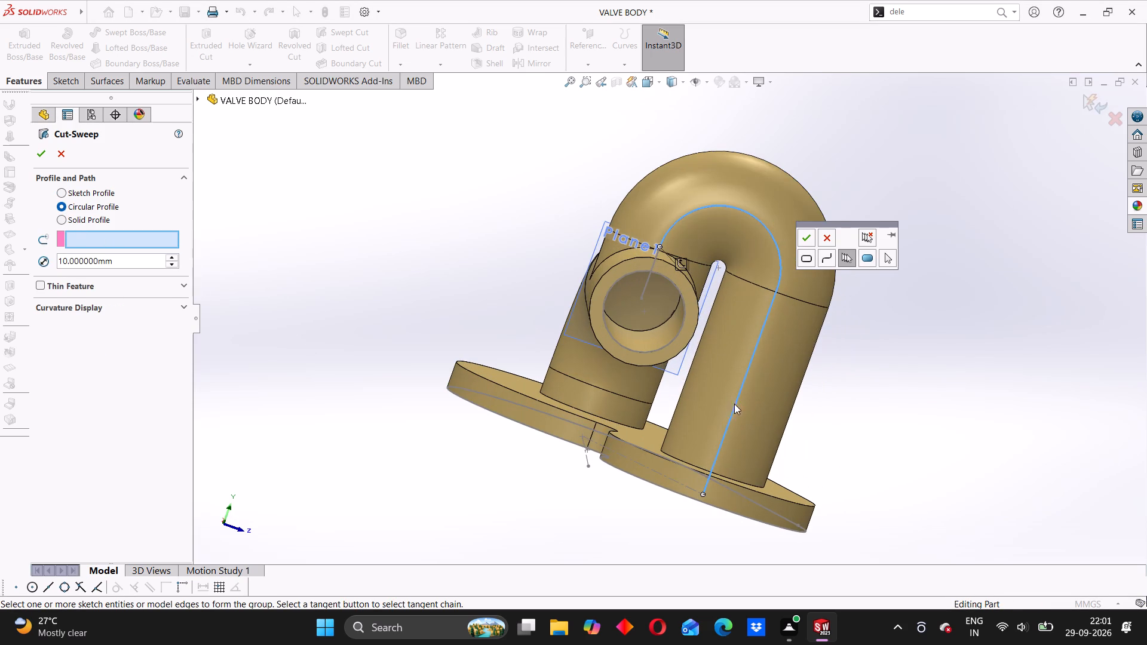
left_click(758, 343)
left_click(737, 208)
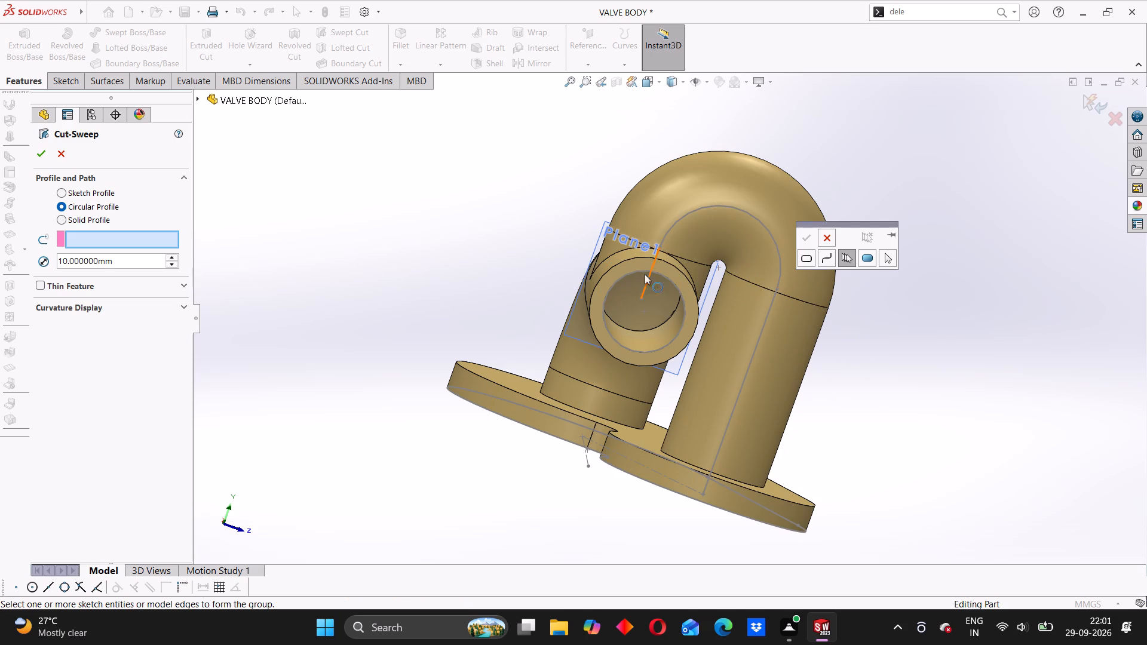
left_click(648, 283)
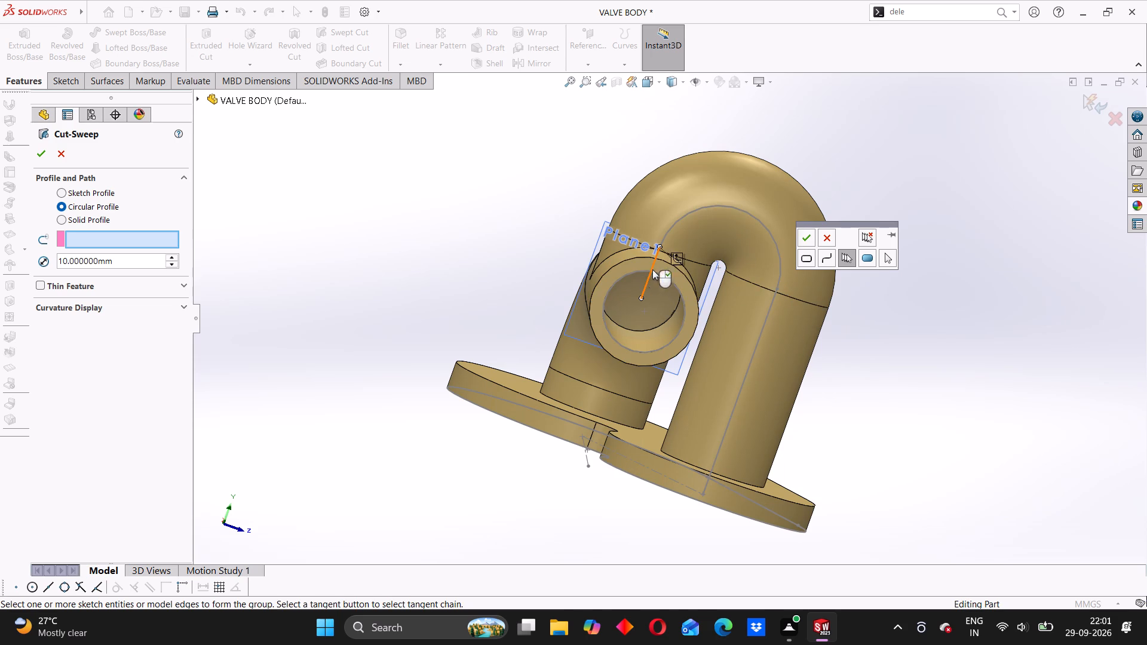
left_click(673, 229)
left_click(762, 331)
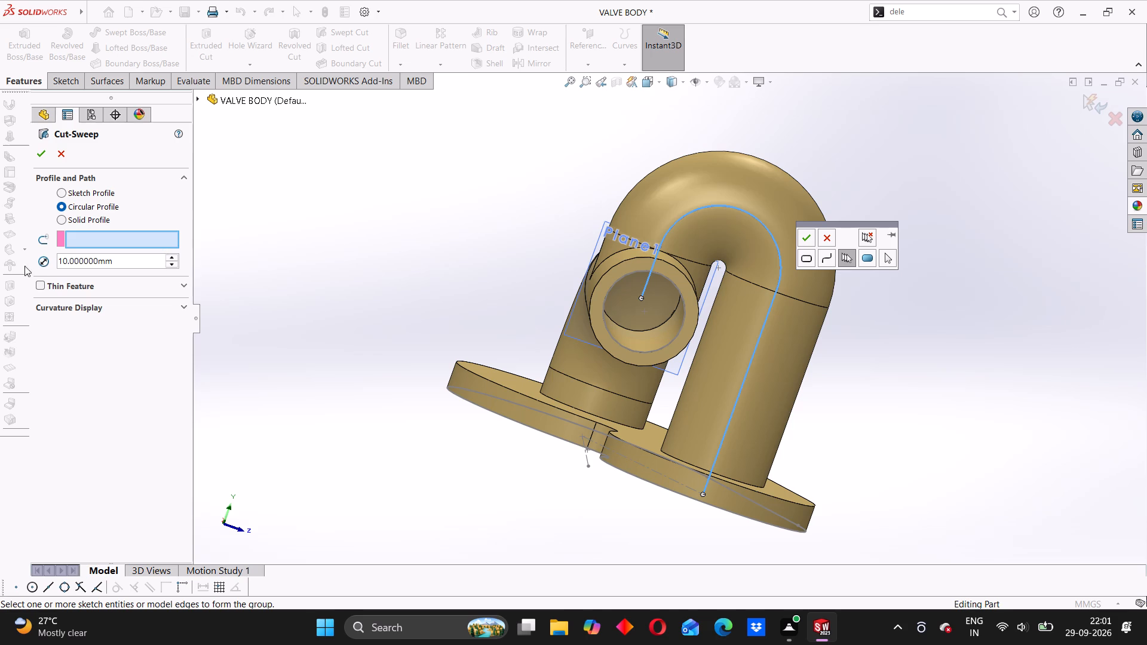
left_click_drag(118, 263, 53, 266)
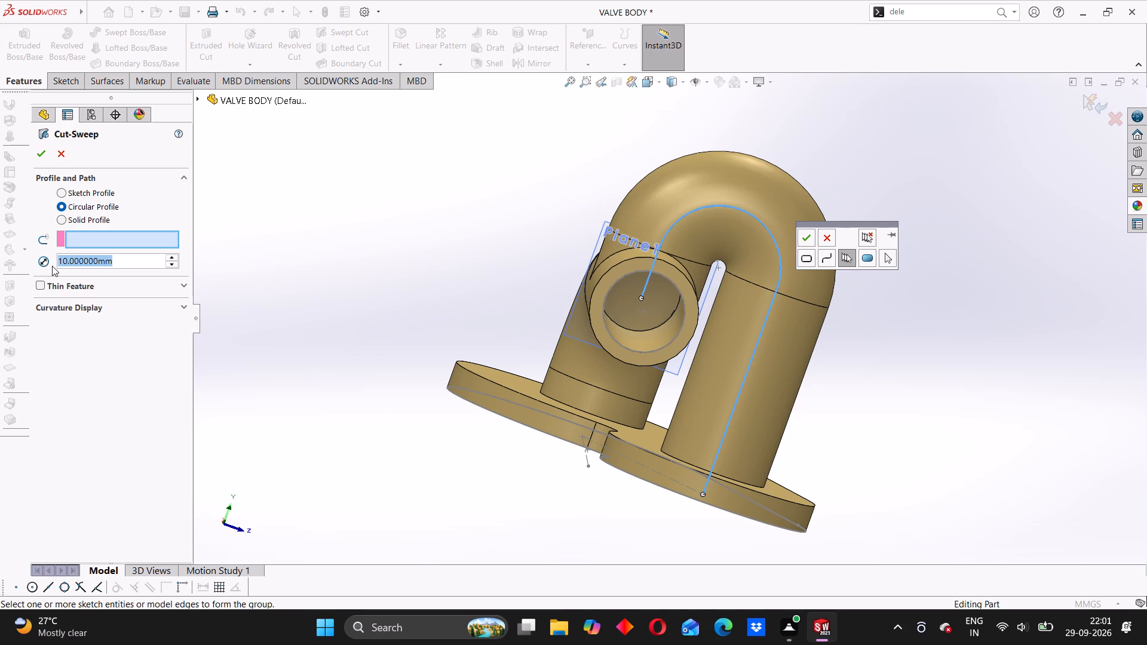
type("30")
key("Return")
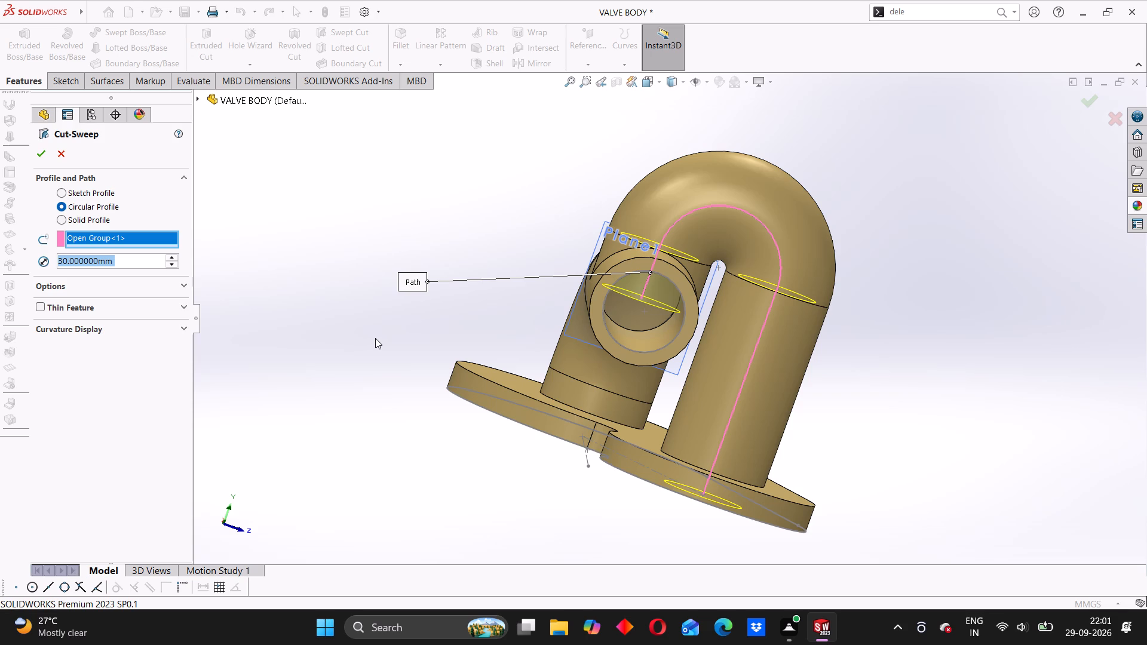
scroll(393, 344, "up", 3)
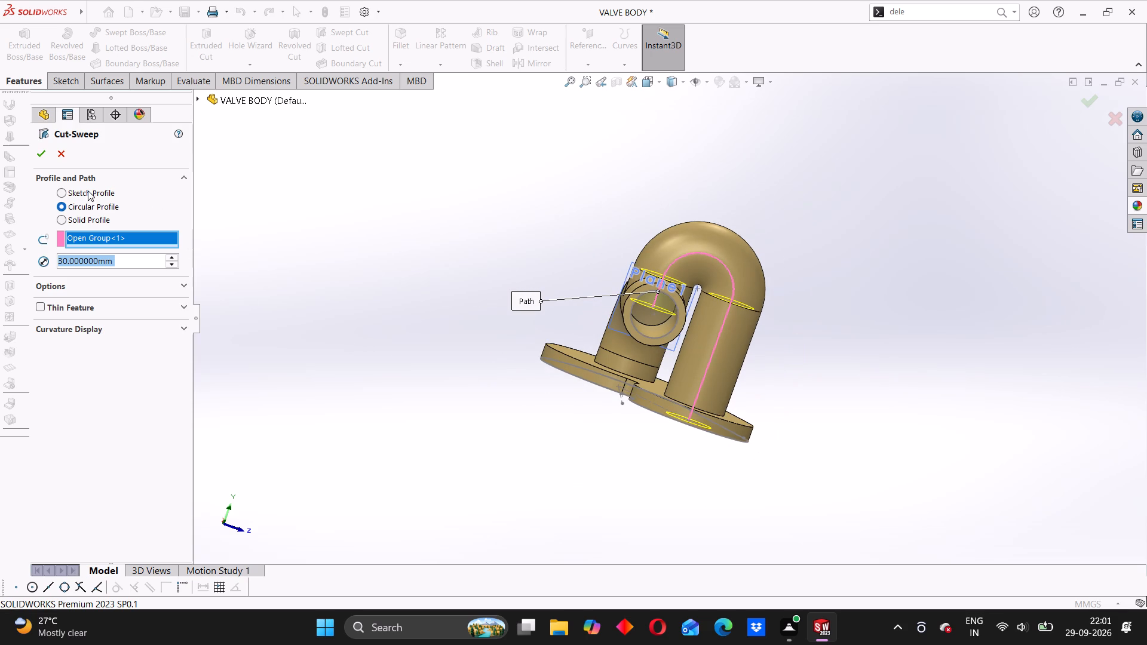
left_click(43, 153)
Examine the horizontal pipe's bore and the pipe junction from its open end after the swept cut.
middle_click_drag(649, 404, 653, 317)
scroll(652, 271, "down", 4)
middle_click_drag(667, 308, 656, 340)
scroll(665, 246, "down", 4)
middle_click_drag(668, 271, 667, 303)
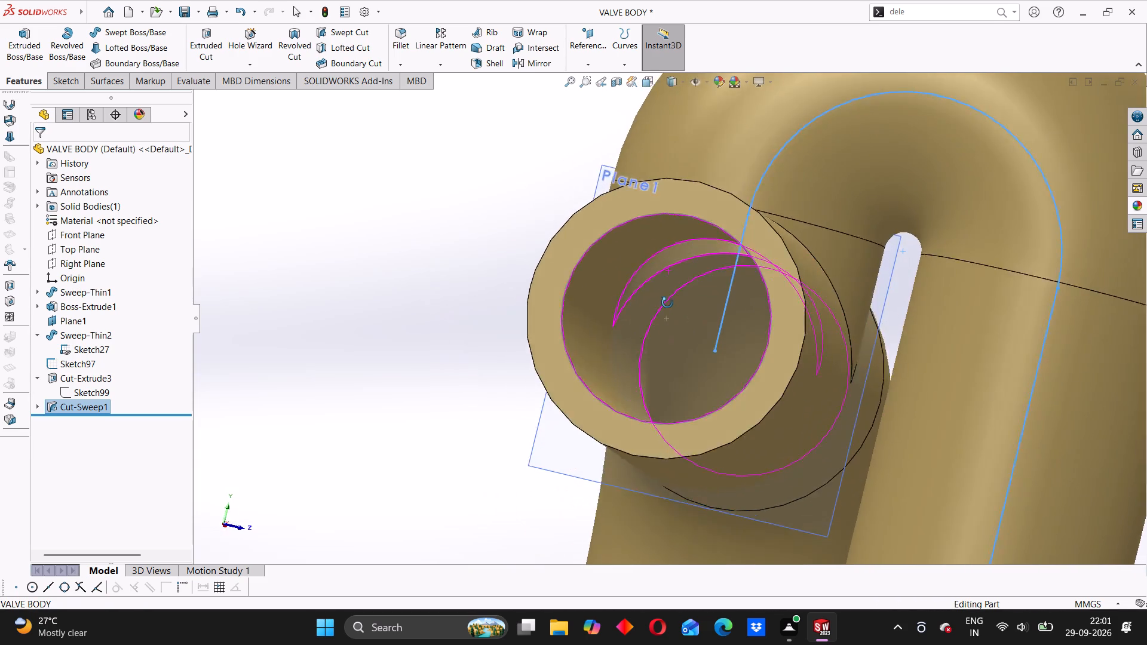
middle_click_drag(667, 303, 716, 309)
scroll(719, 310, "up", 7)
middle_click_drag(776, 342, 727, 371)
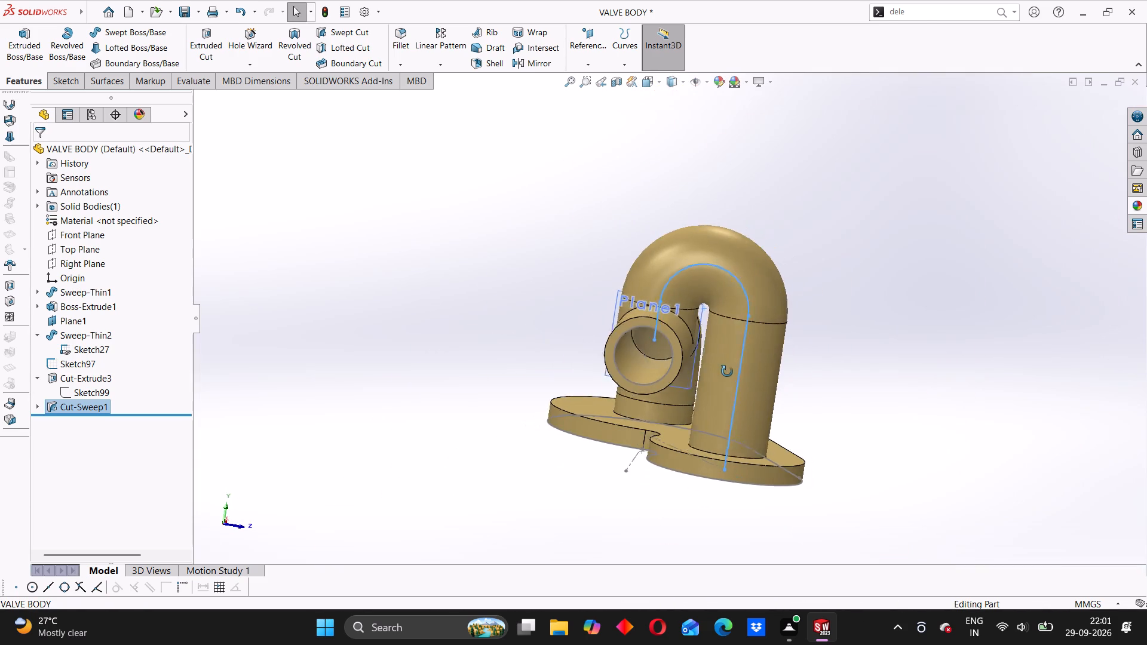
middle_click_drag(727, 371, 726, 371)
left_click(849, 259)
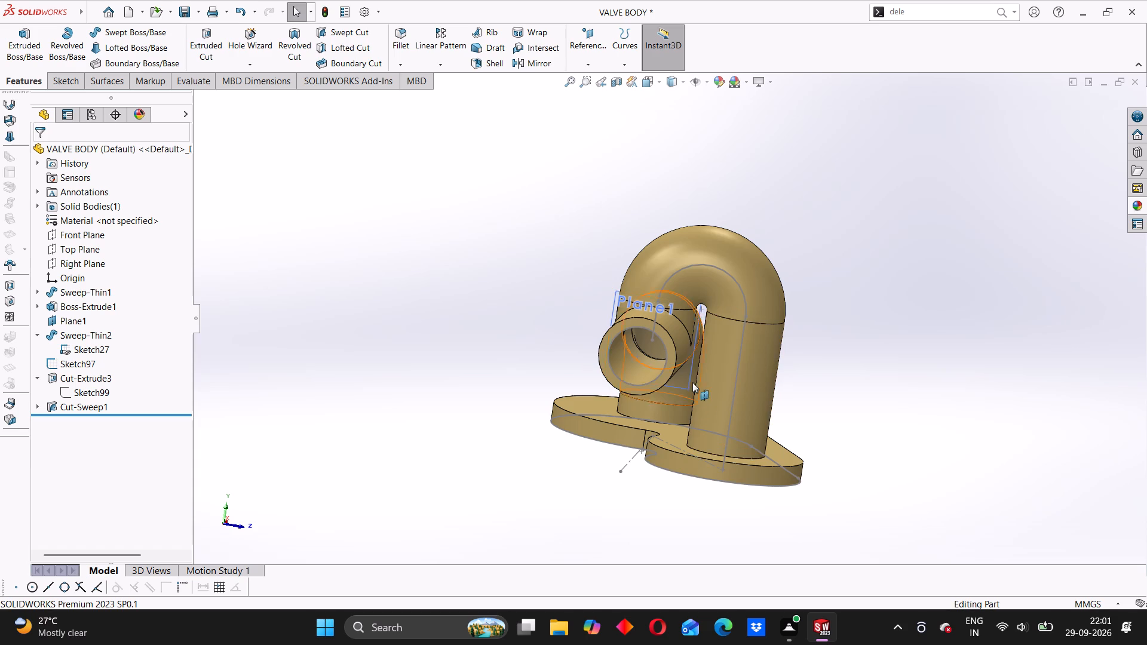
scroll(571, 351, "down", 1)
middle_click_drag(650, 404, 628, 400)
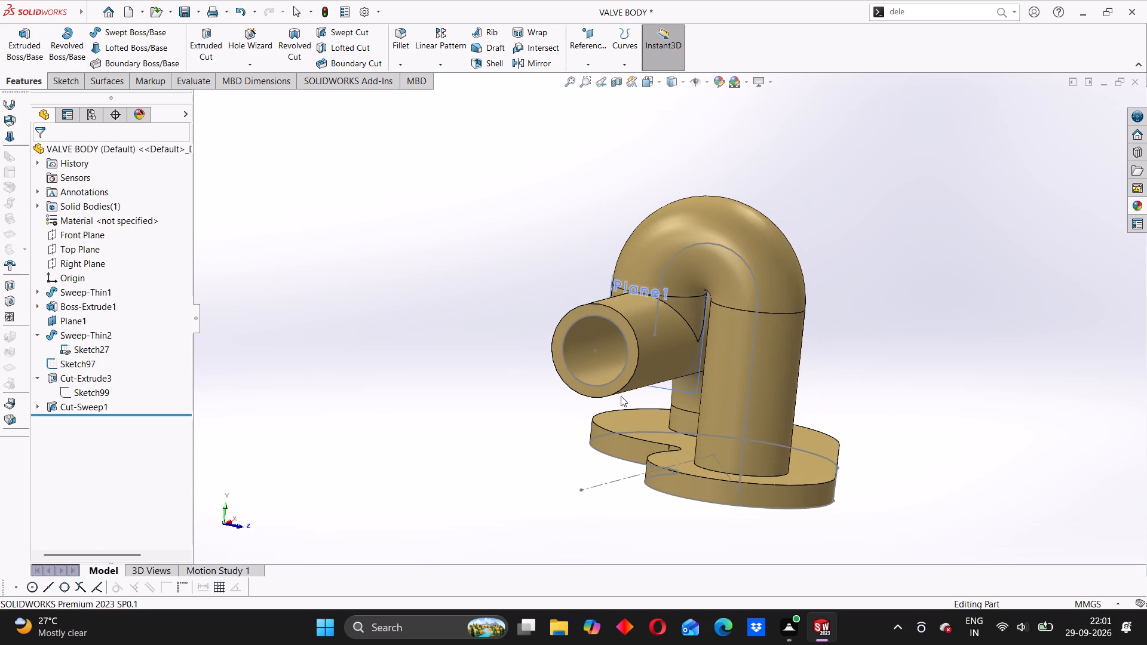
scroll(597, 376, "down", 1)
scroll(559, 363, "up", 1)
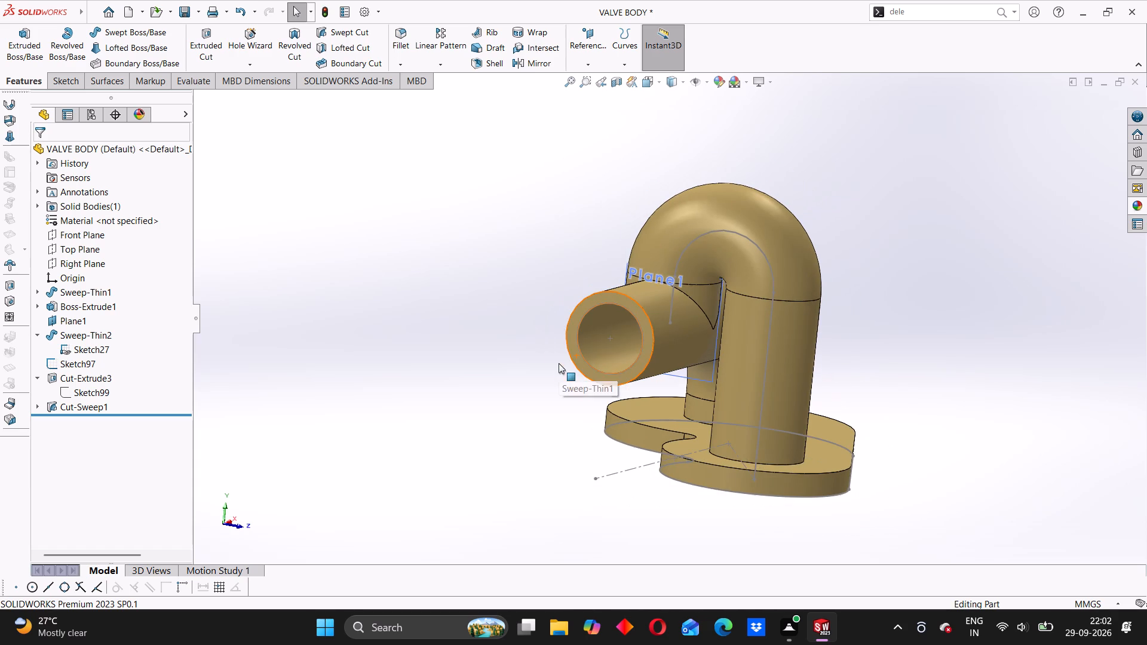
middle_click_drag(554, 402, 562, 388)
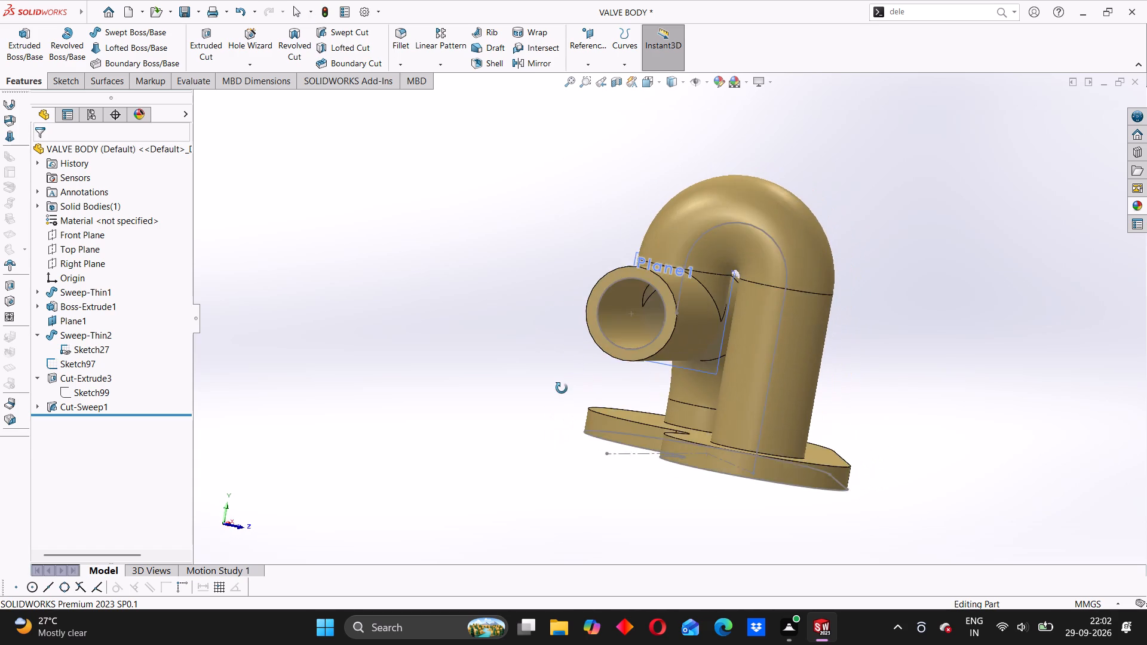
middle_click_drag(562, 388, 561, 405)
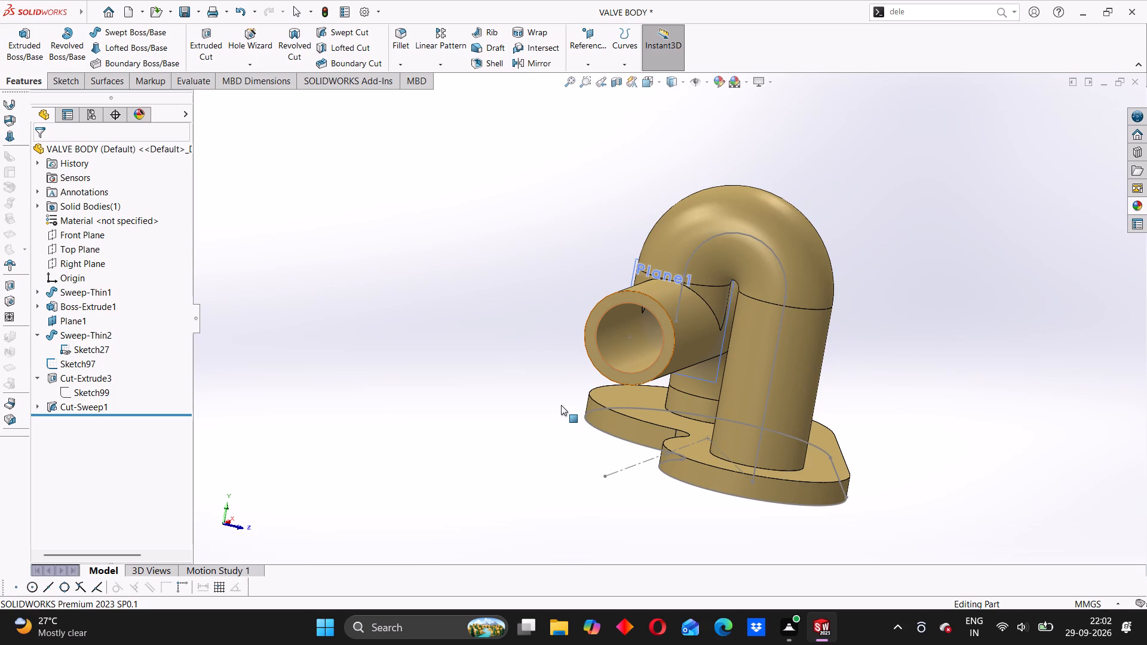
scroll(582, 391, "up", 2)
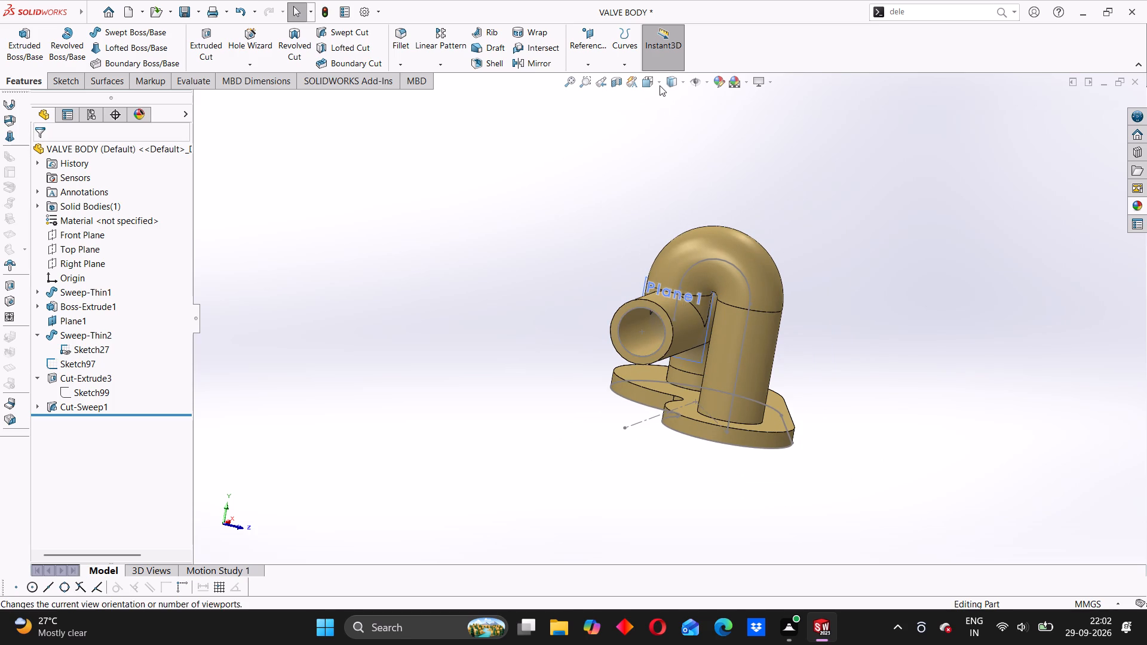
Examine the interior of the pipe junction using a temporary section view turned to cut lengthwise through the horizontal pipe.
left_click(619, 82)
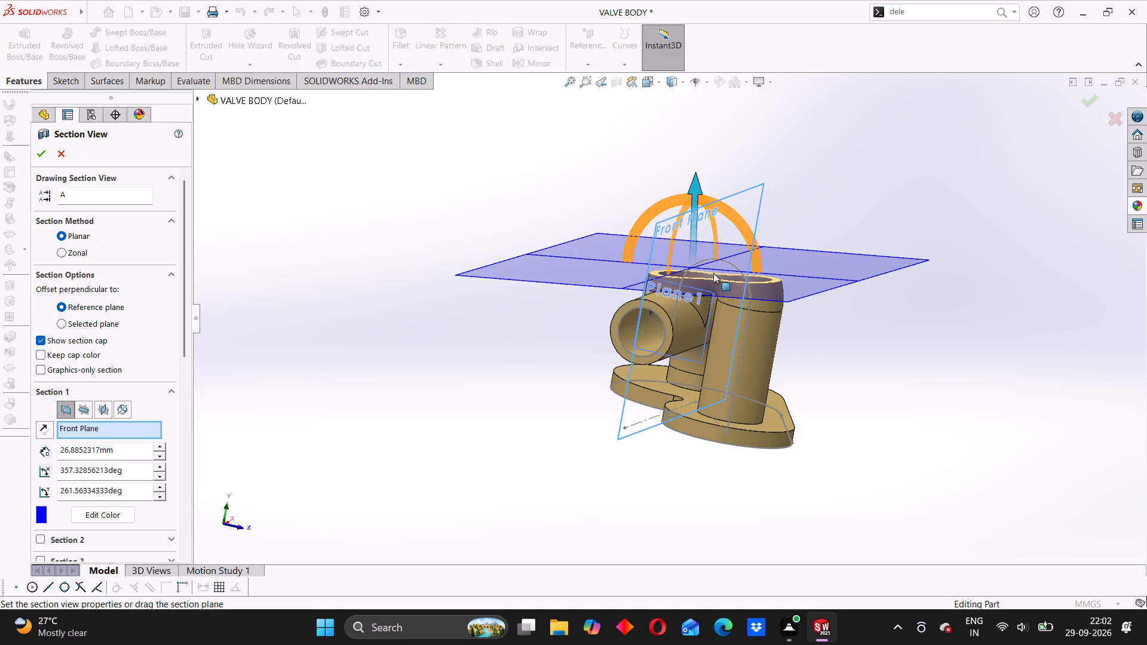
left_click_drag(747, 242, 726, 320)
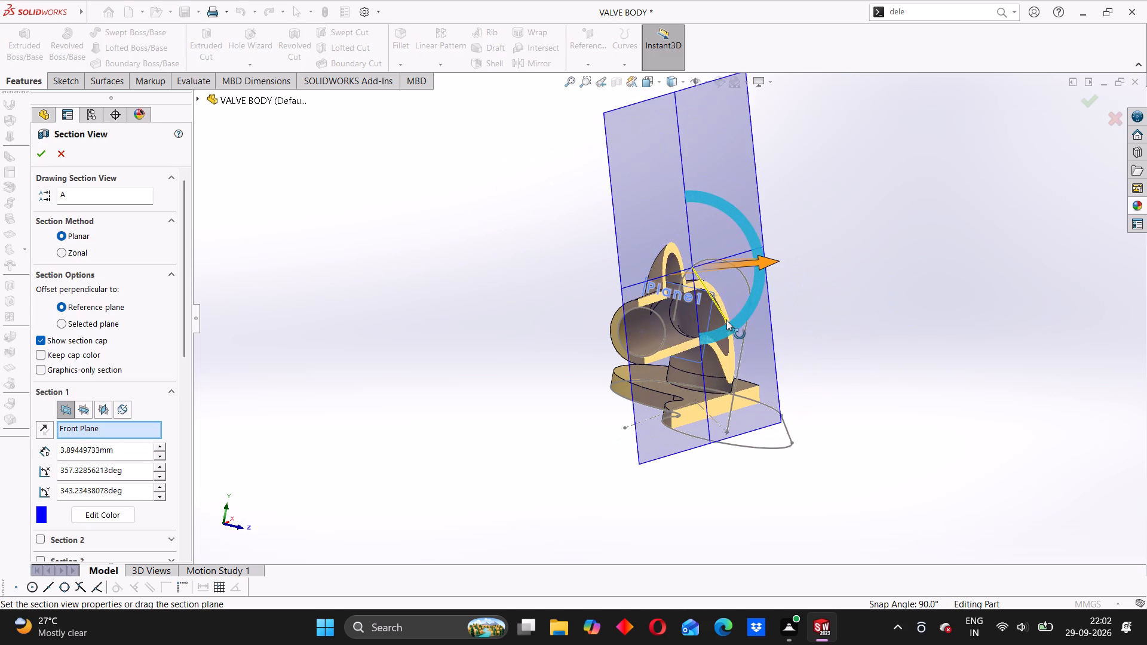
left_click_drag(726, 320, 714, 328)
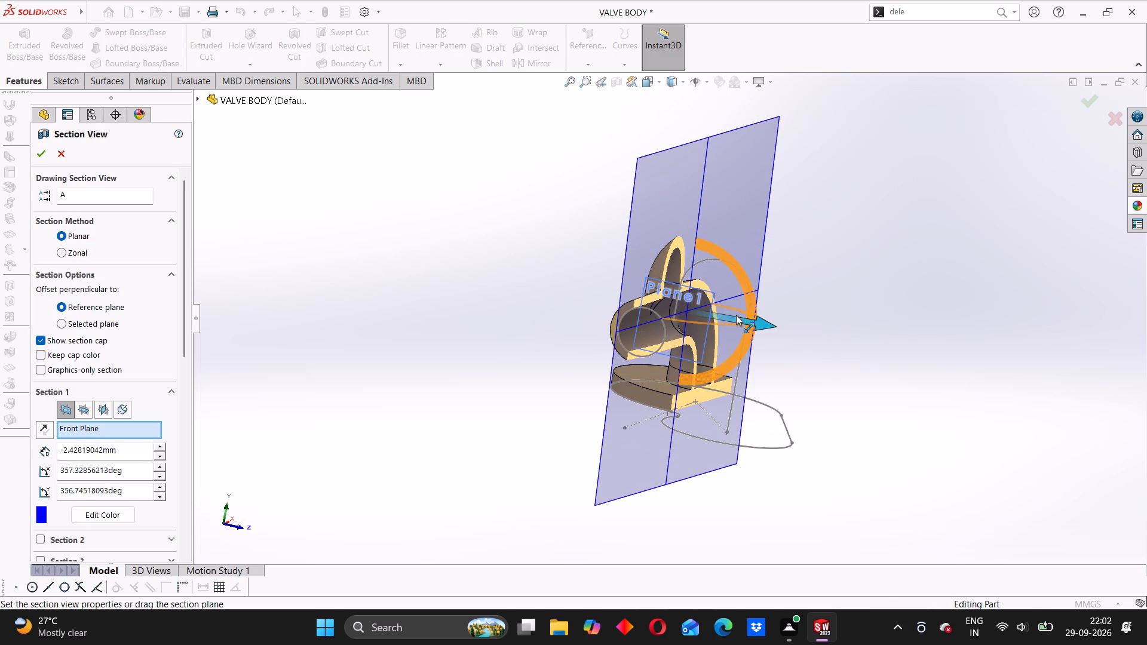
left_click_drag(736, 315, 746, 323)
middle_click_drag(811, 345, 762, 342)
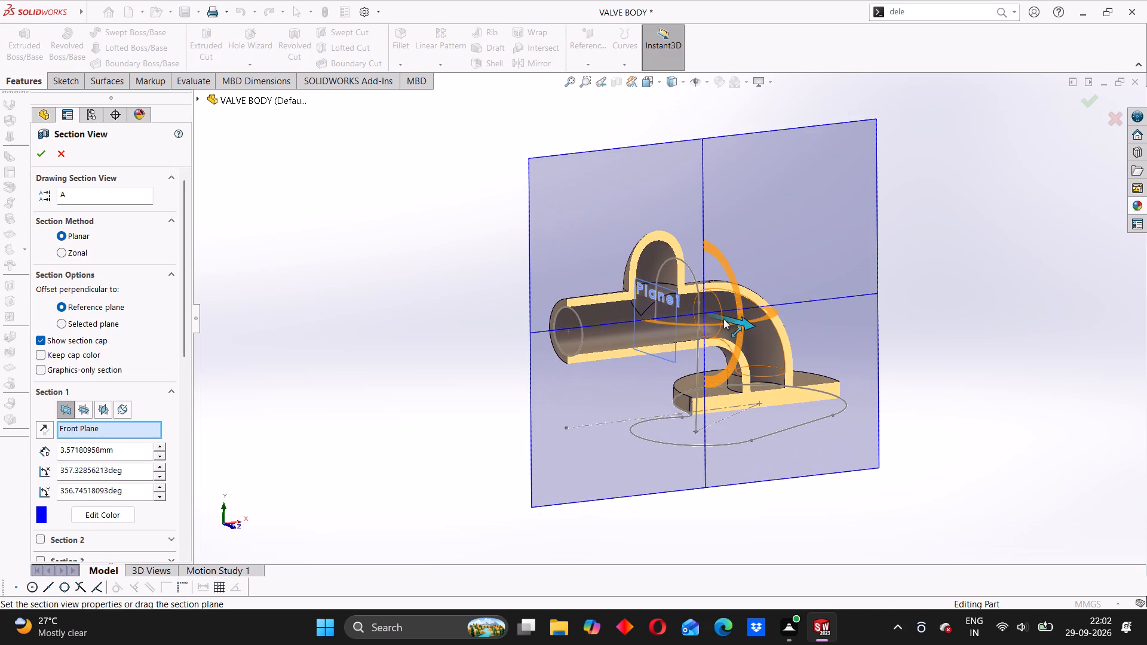
middle_click_drag(723, 319, 691, 327)
scroll(688, 323, "up", 1)
scroll(659, 297, "down", 9)
scroll(690, 333, "up", 5)
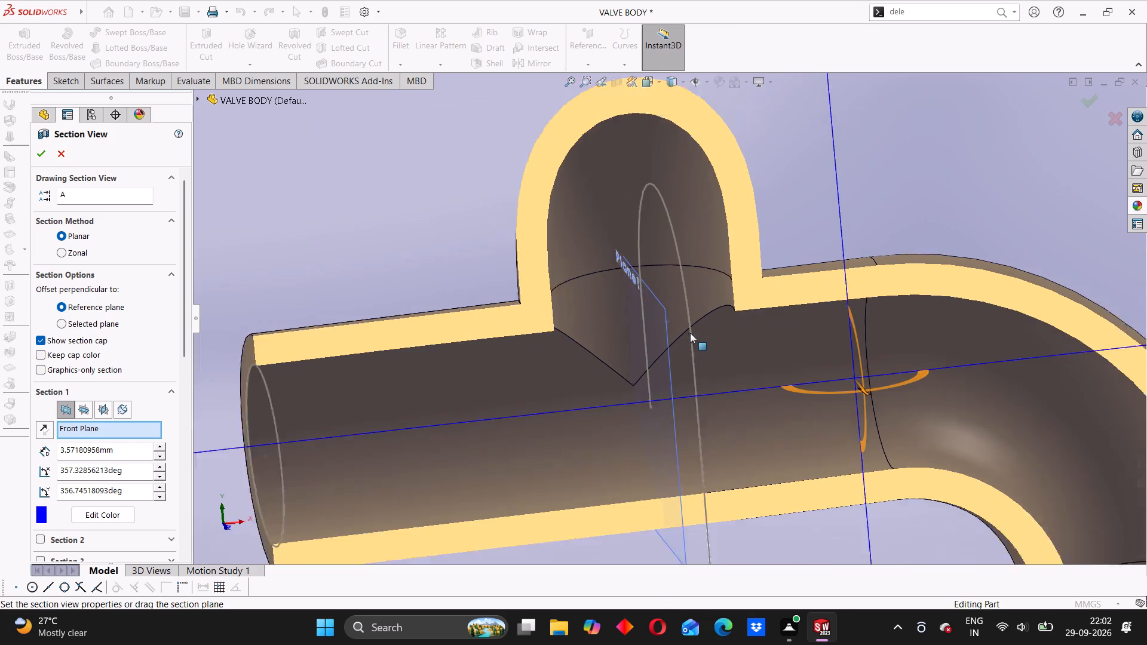
scroll(690, 333, "up", 5)
left_click(1117, 127)
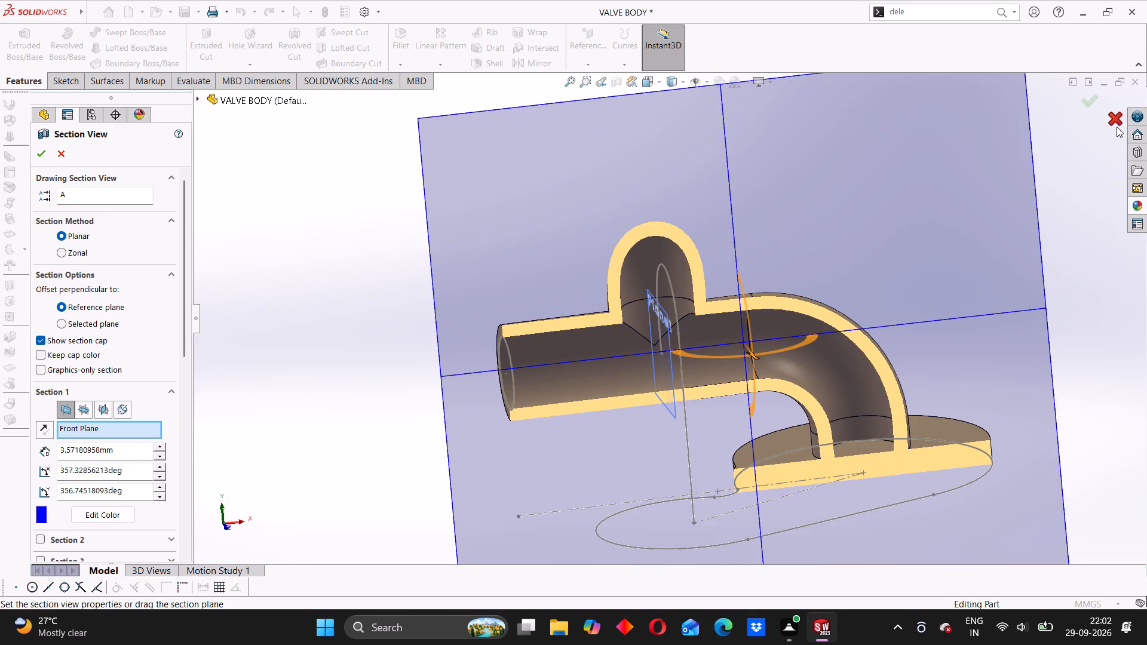
Hide Plane1 in the model.
scroll(724, 301, "up", 3)
middle_click_drag(702, 317, 790, 358)
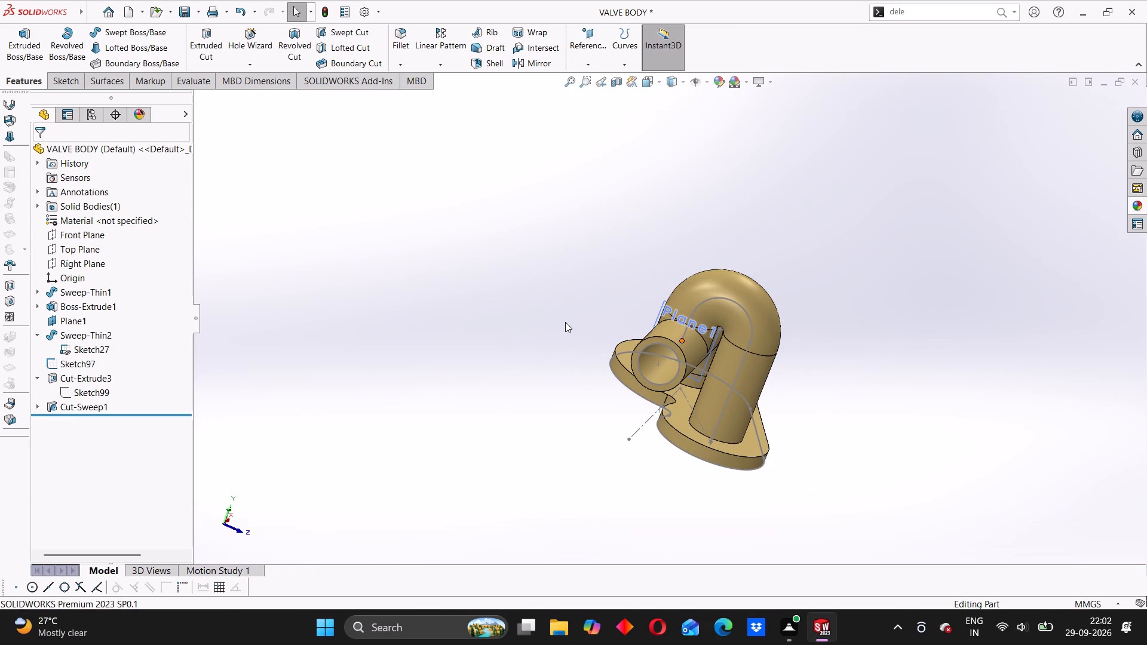
left_click(565, 322)
scroll(559, 292, "up", 1)
middle_click_drag(651, 365, 646, 374)
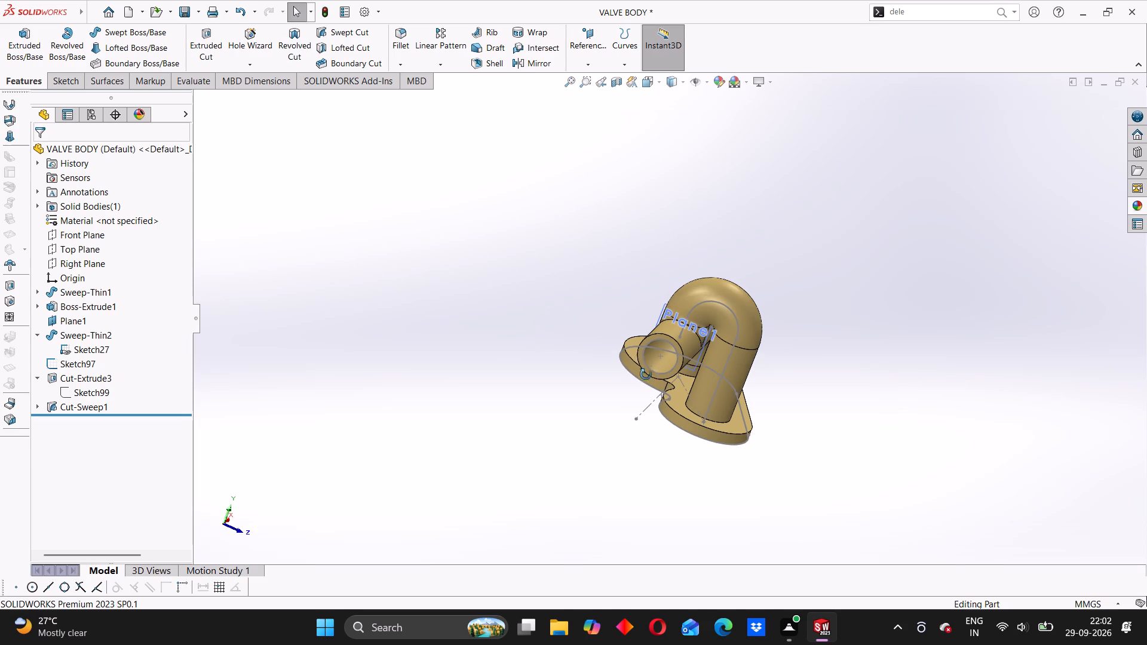
middle_click_drag(646, 374, 617, 394)
left_click(525, 383)
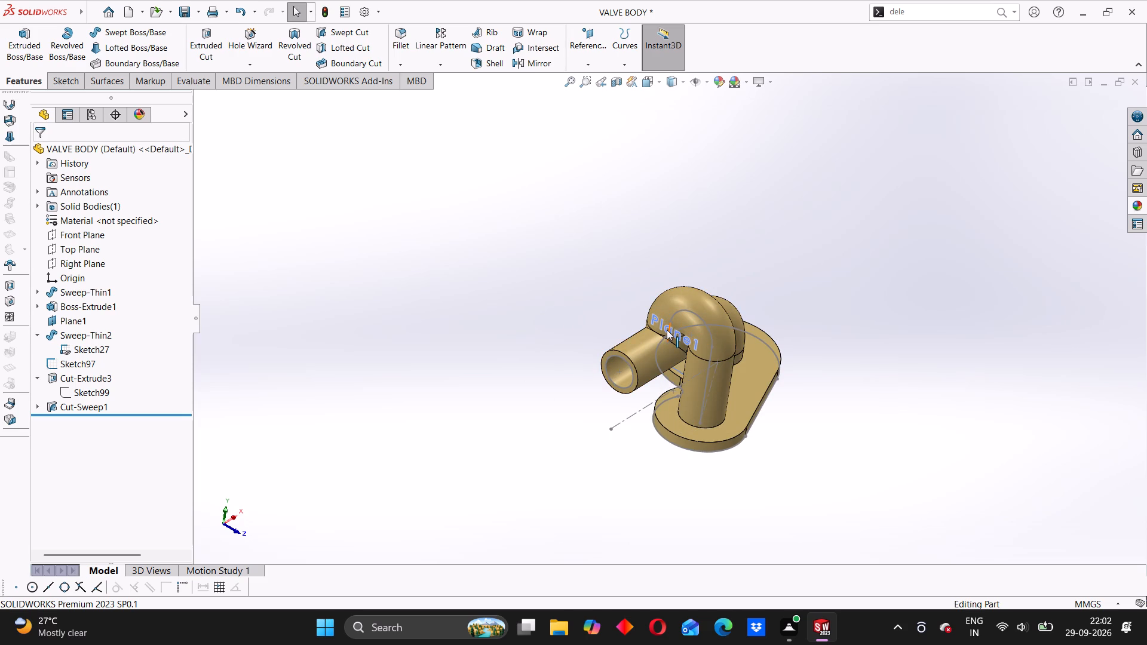
scroll(663, 328, "down", 4)
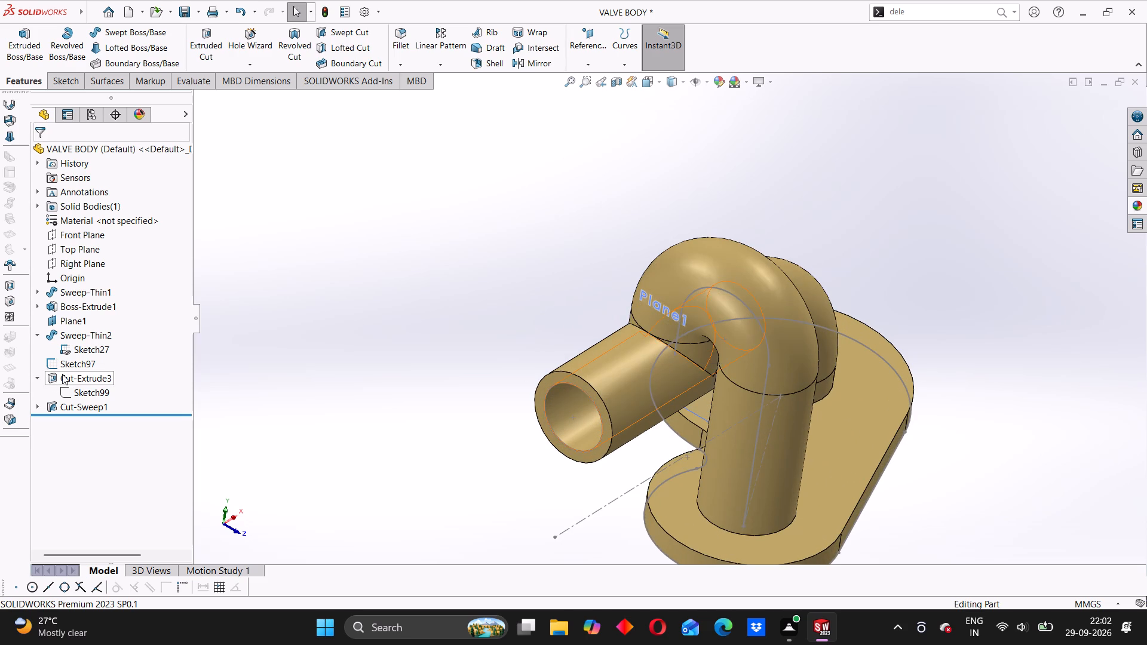
right_click(70, 321)
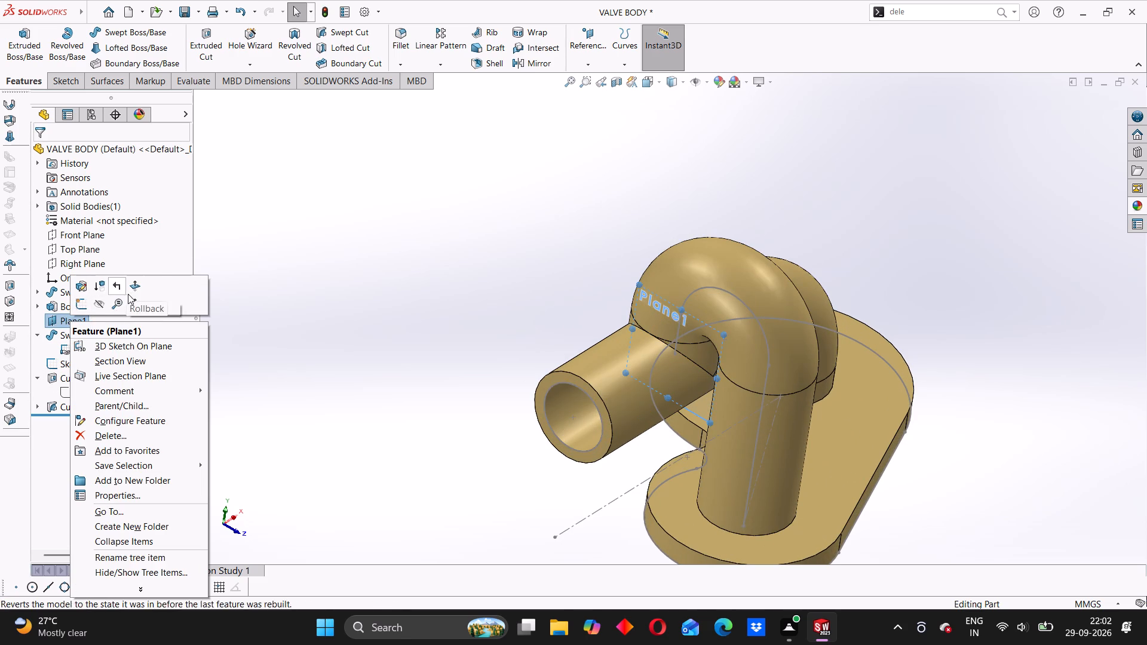
left_click(104, 306)
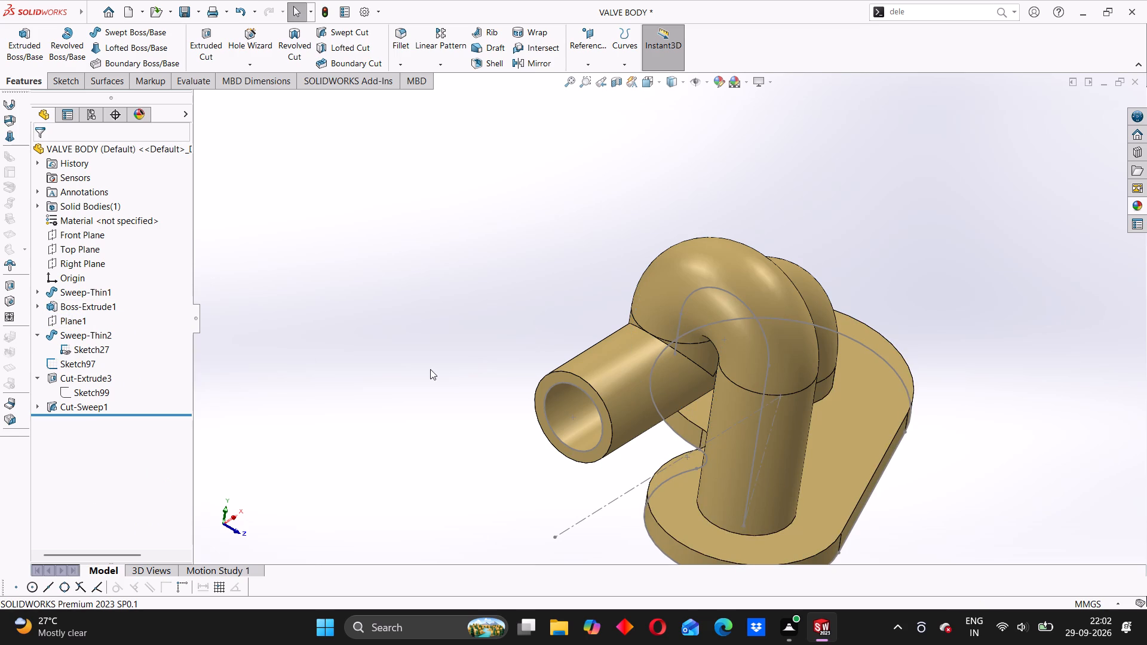
Start a sketch on the horizontal pipe's open end face and draw a center rectangle about 60 mm wide and 46 mm high, centred on the bore.
scroll(608, 392, "down", 1)
scroll(608, 392, "up", 2)
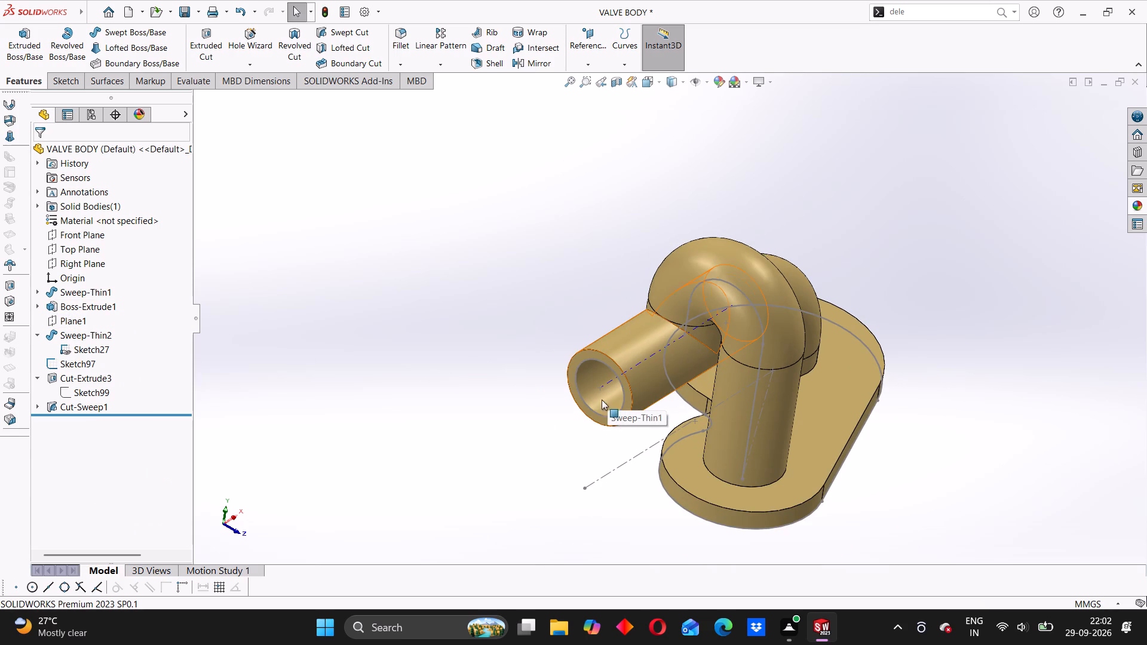
middle_click_drag(502, 436, 557, 403)
scroll(687, 357, "down", 2)
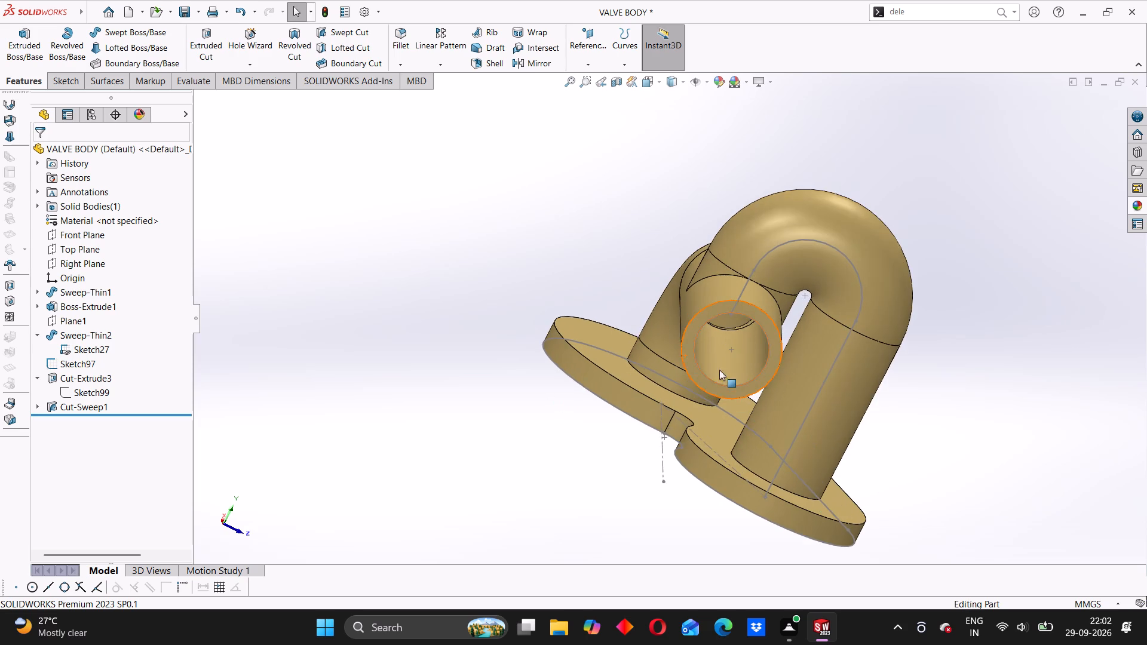
middle_click_drag(722, 376, 682, 364)
middle_click_drag(607, 409, 590, 434)
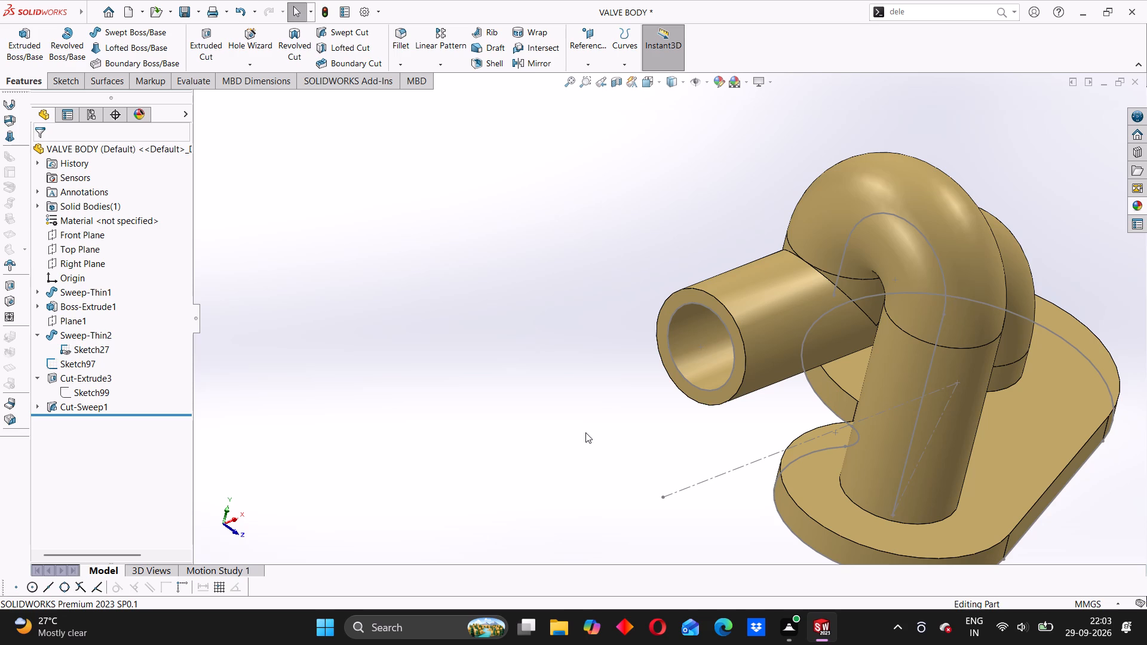
left_click(671, 311)
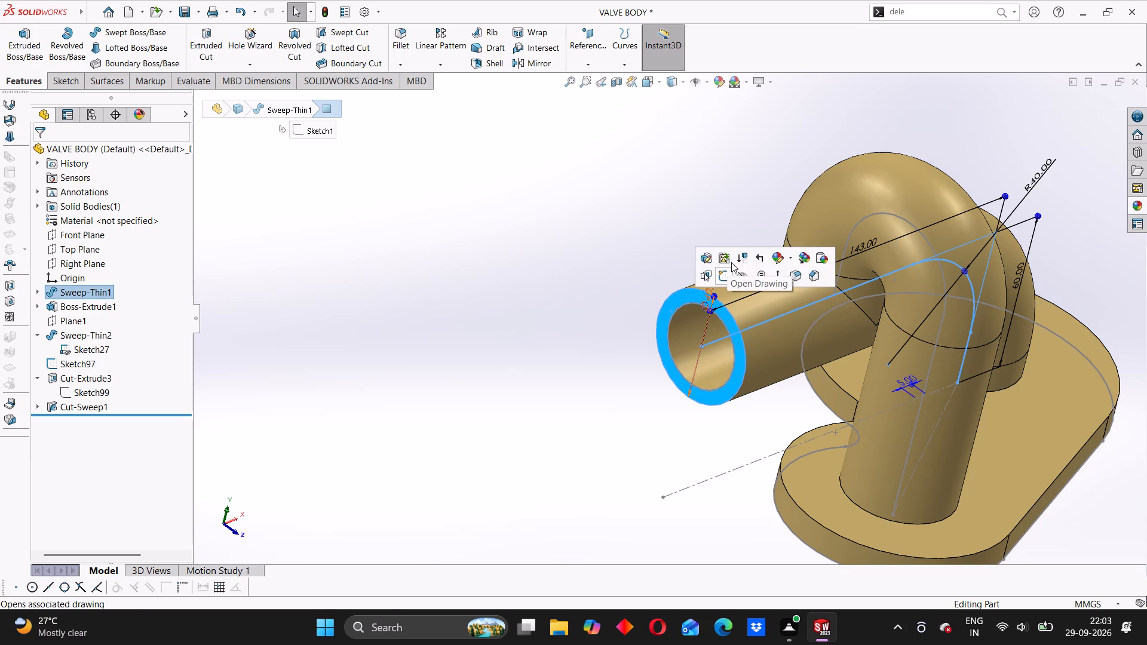
left_click(722, 276)
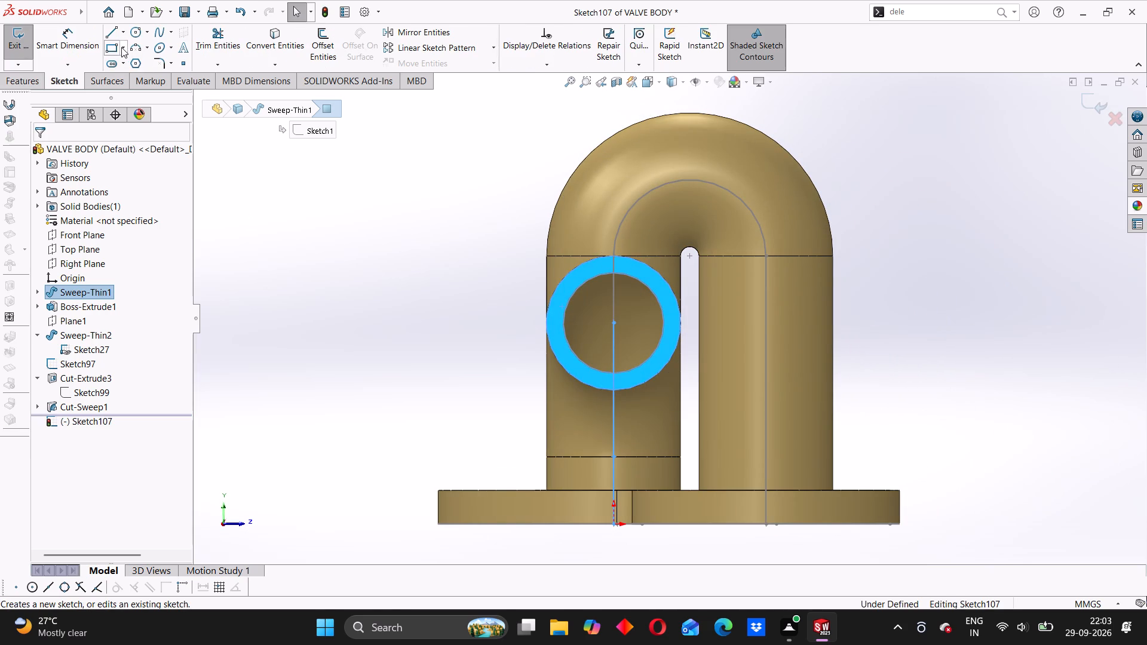
left_click(112, 47)
left_click(612, 322)
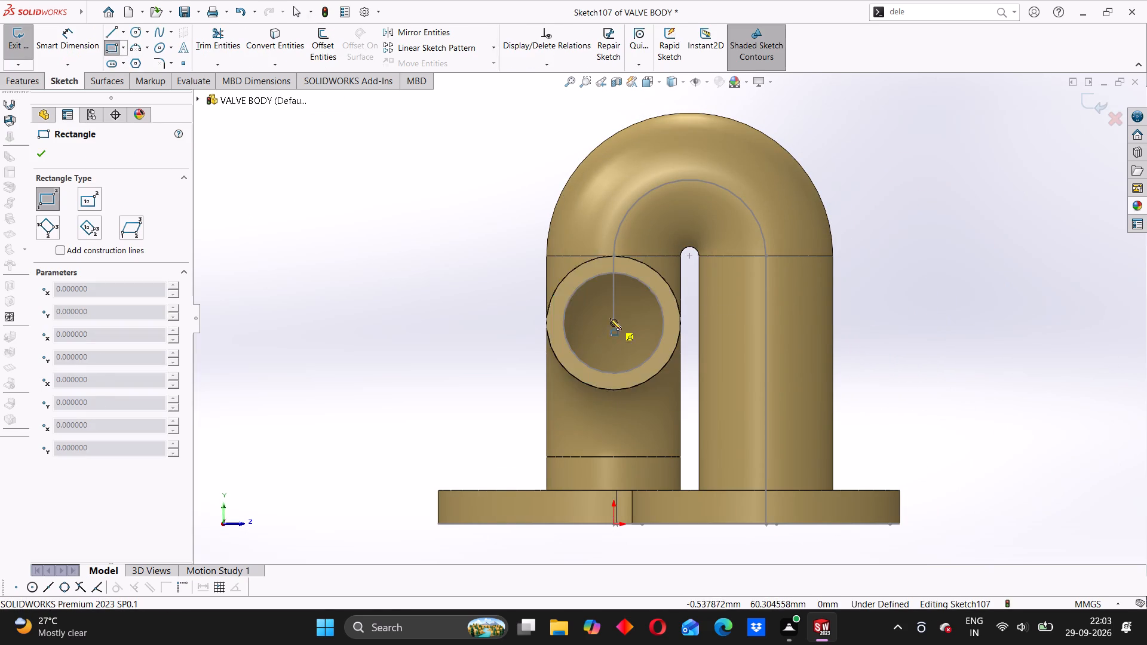
left_click(124, 51)
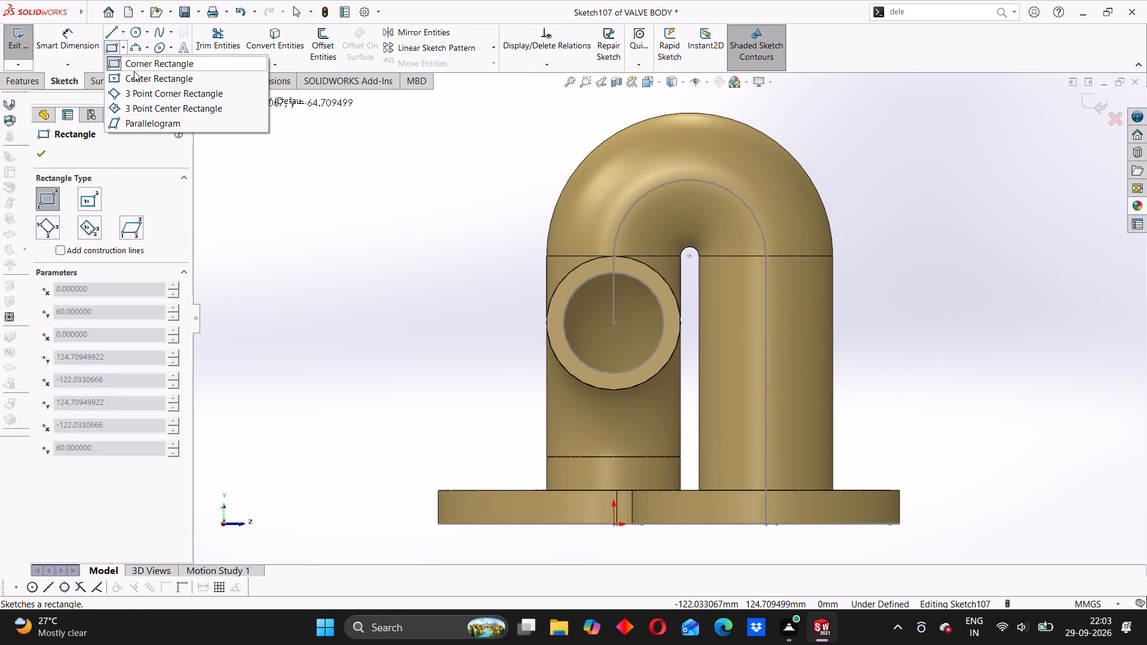
left_click(135, 76)
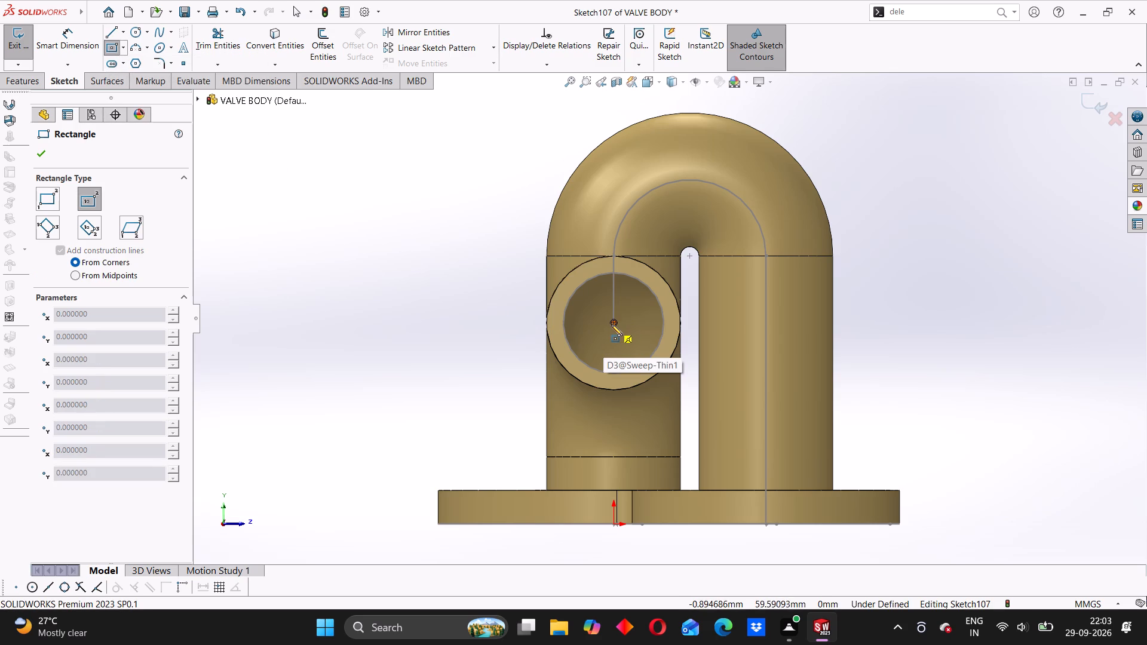
left_click(615, 324)
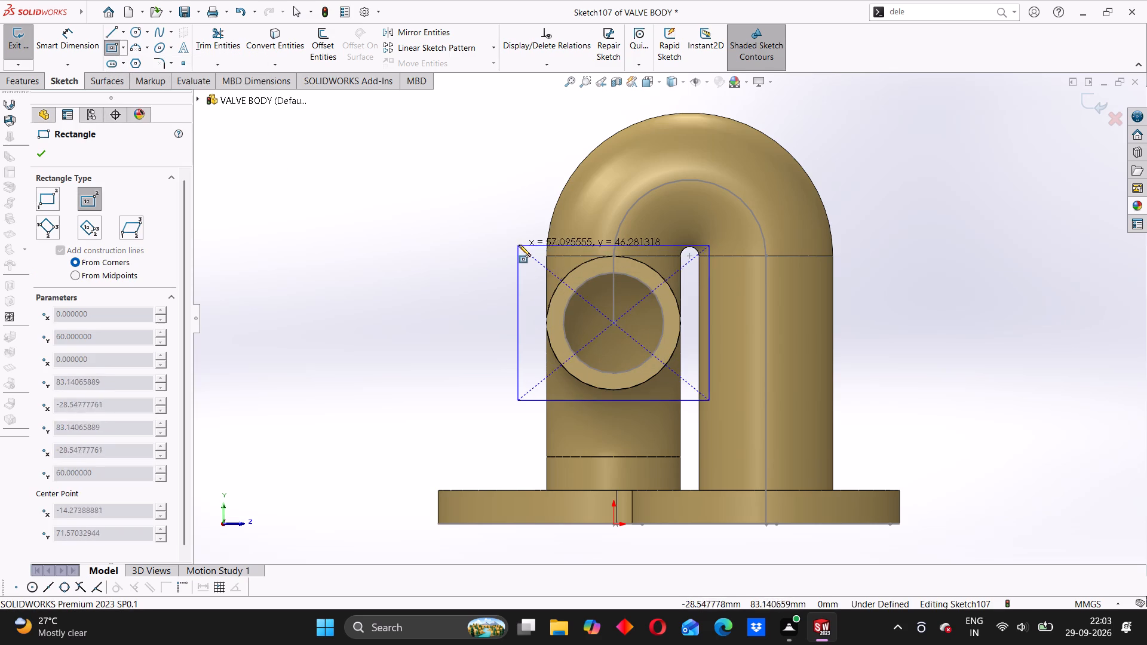
left_click(513, 246)
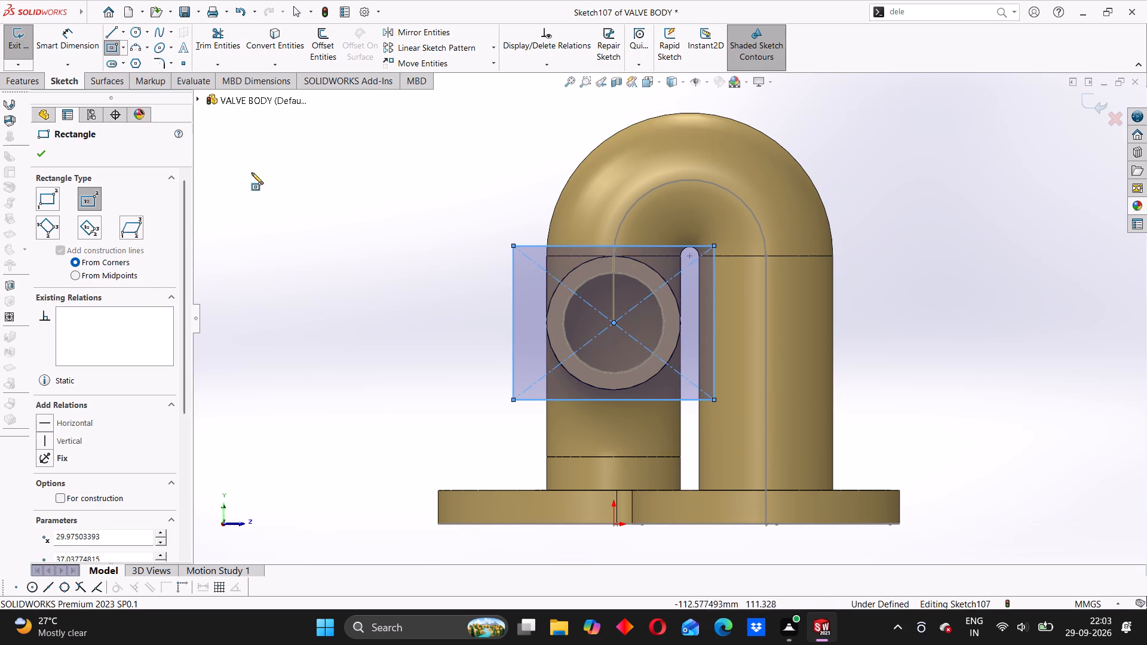
Dimension the rectangle's height and width to 60 mm each.
left_click(82, 35)
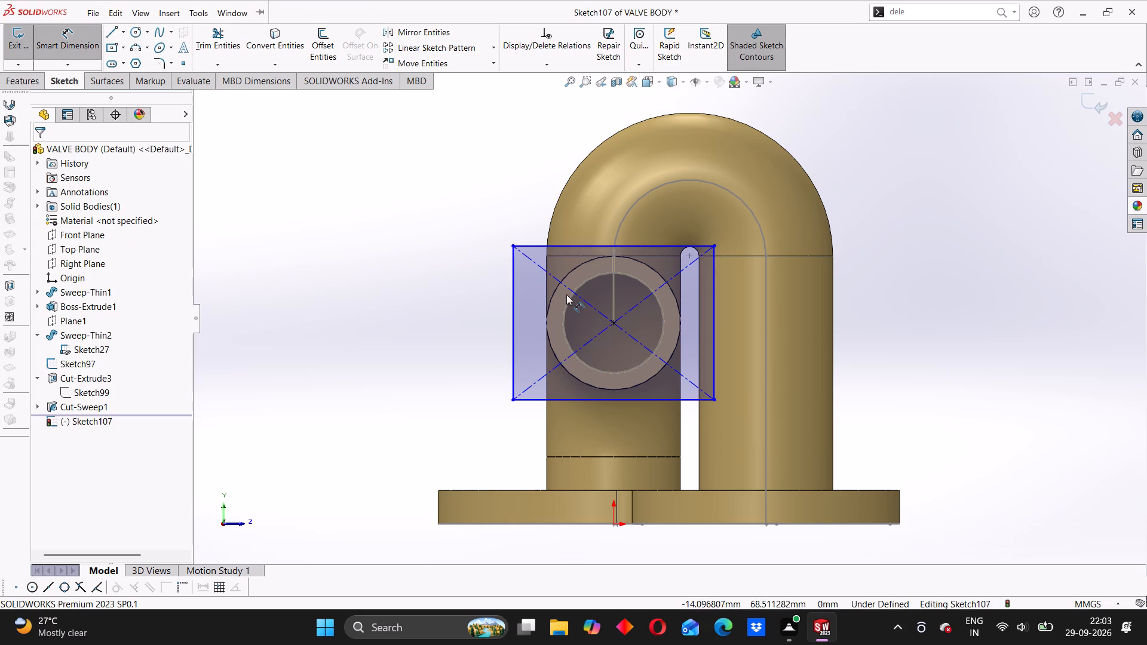
left_click(516, 297)
left_click(461, 311)
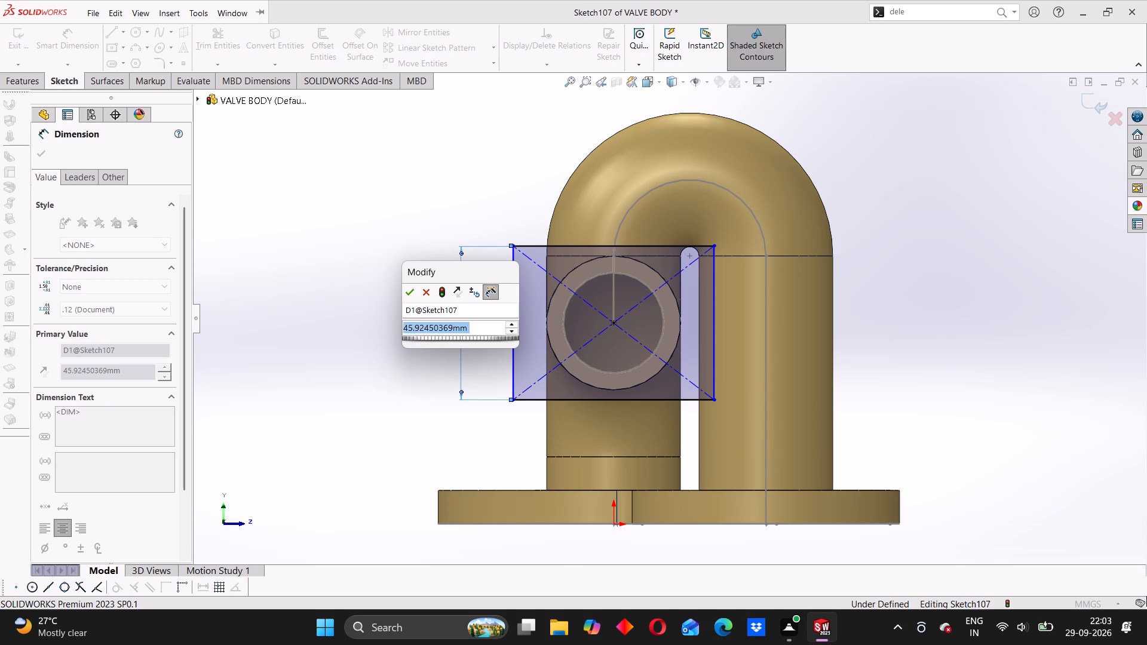
type("60")
key("Return")
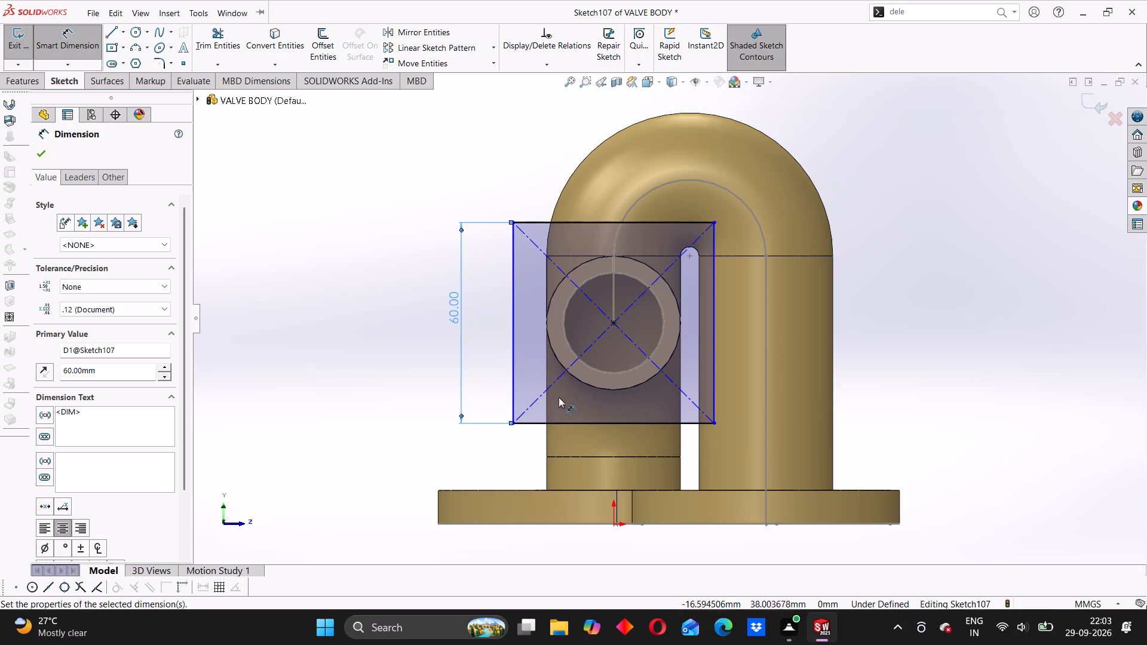
left_click(565, 421)
left_click(519, 466)
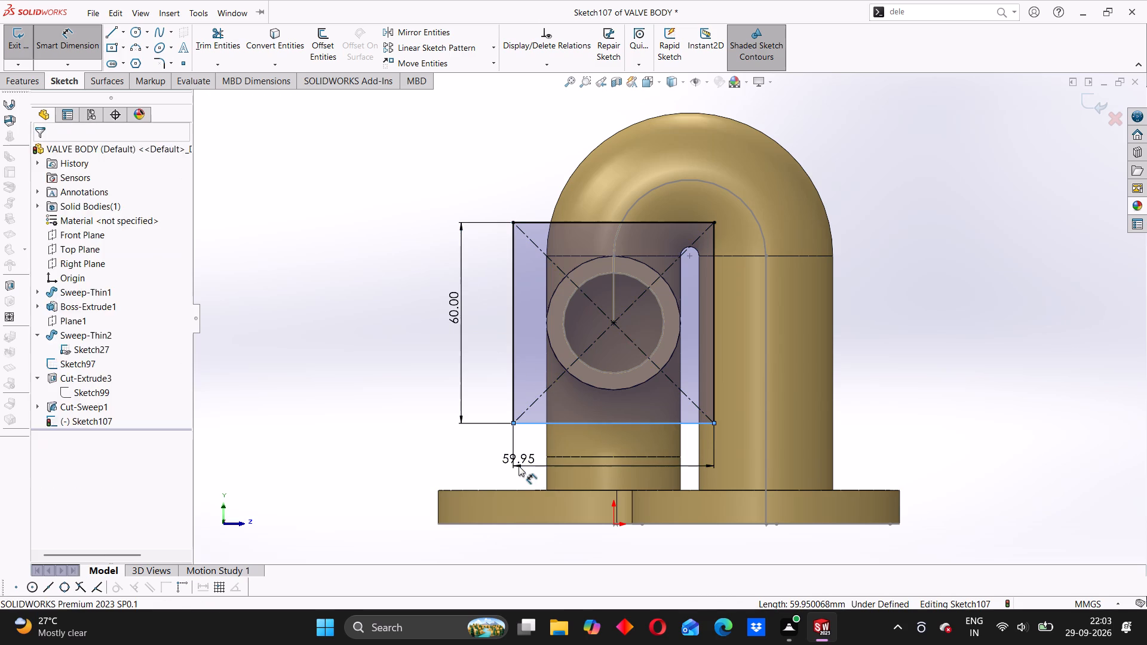
type("60")
key("Return")
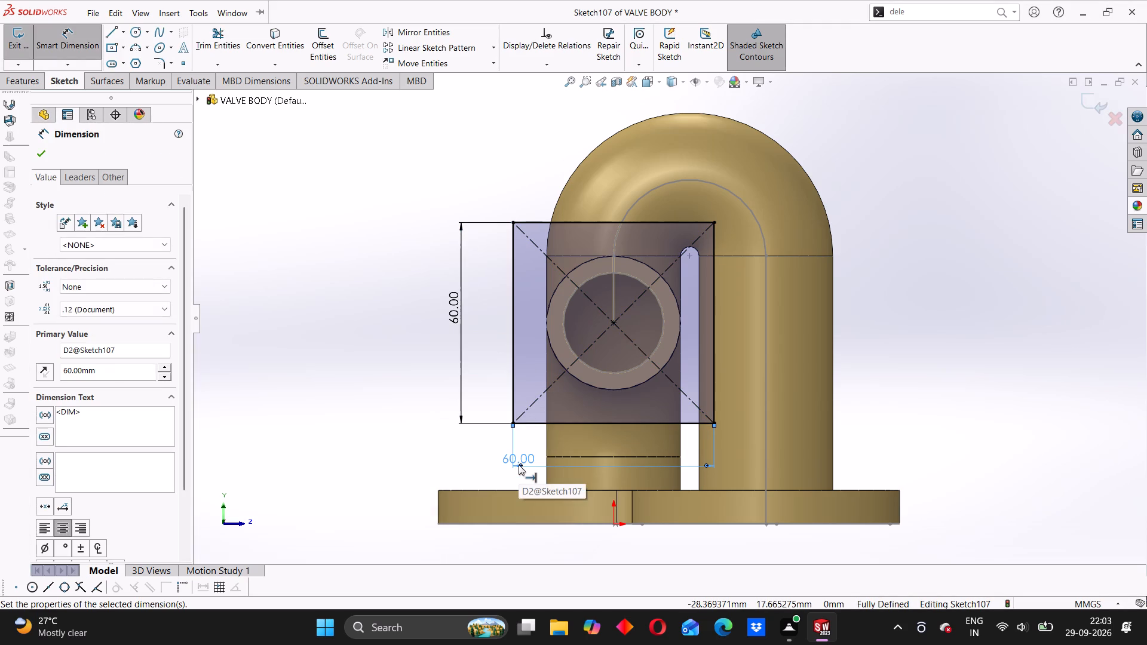
left_click(406, 376)
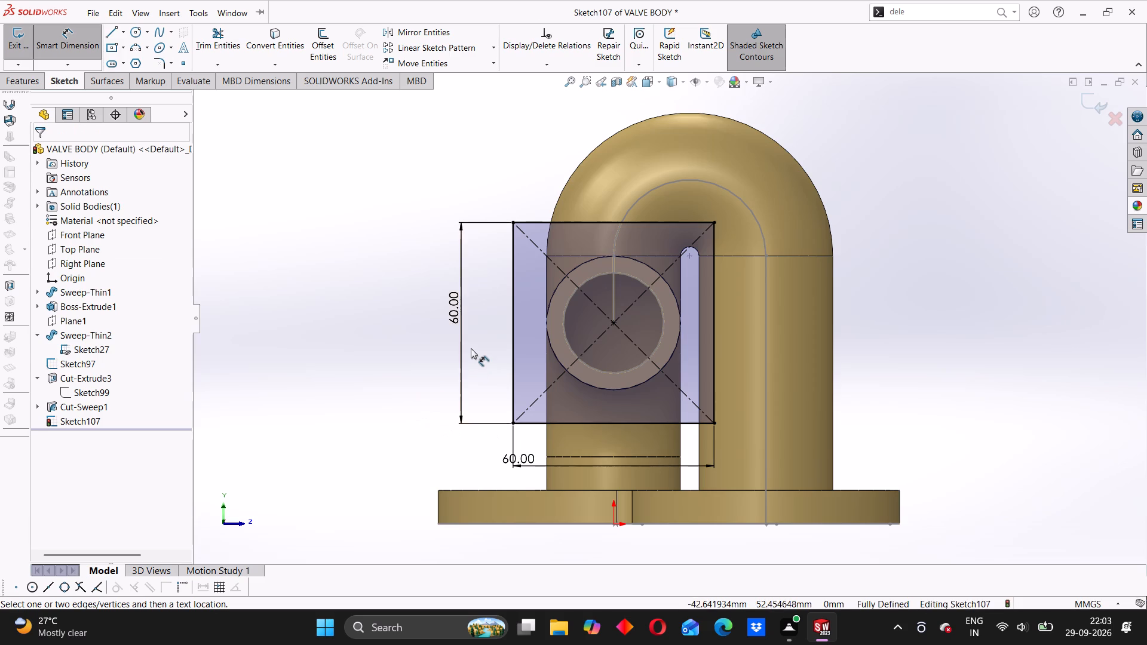
Examine the square sketch's size and position against the horizontal pipe's end, the bend and the flange.
scroll(471, 348, "up", 2)
scroll(570, 354, "up", 2)
scroll(565, 314, "down", 1)
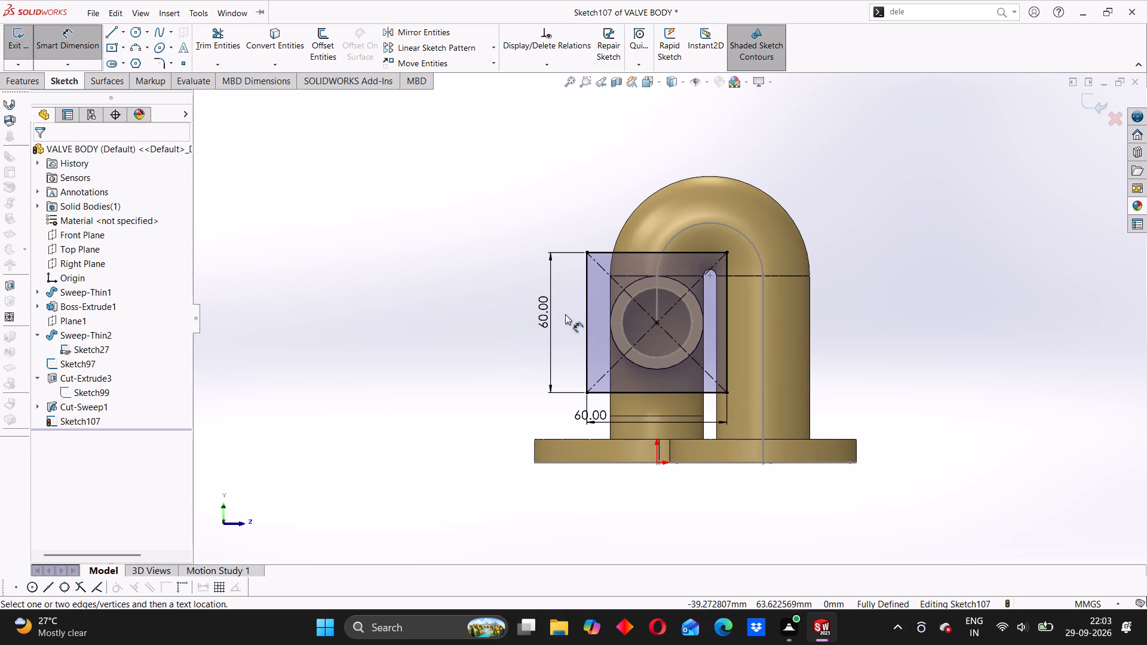
scroll(559, 334, "up", 1)
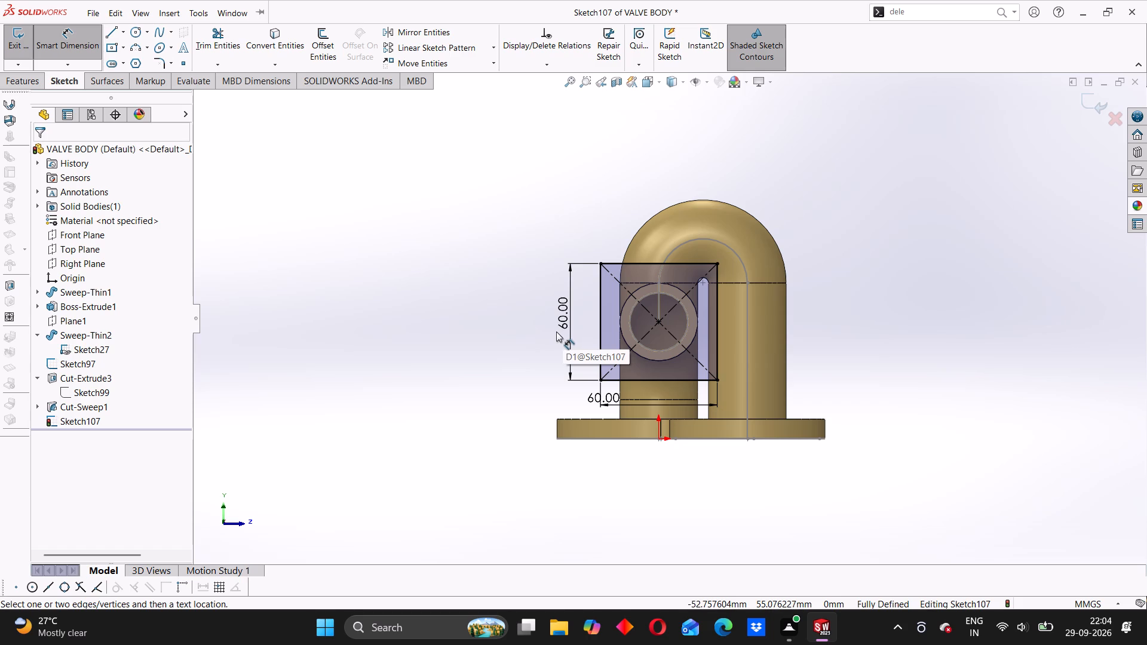
scroll(556, 331, "up", 2)
scroll(588, 324, "down", 4)
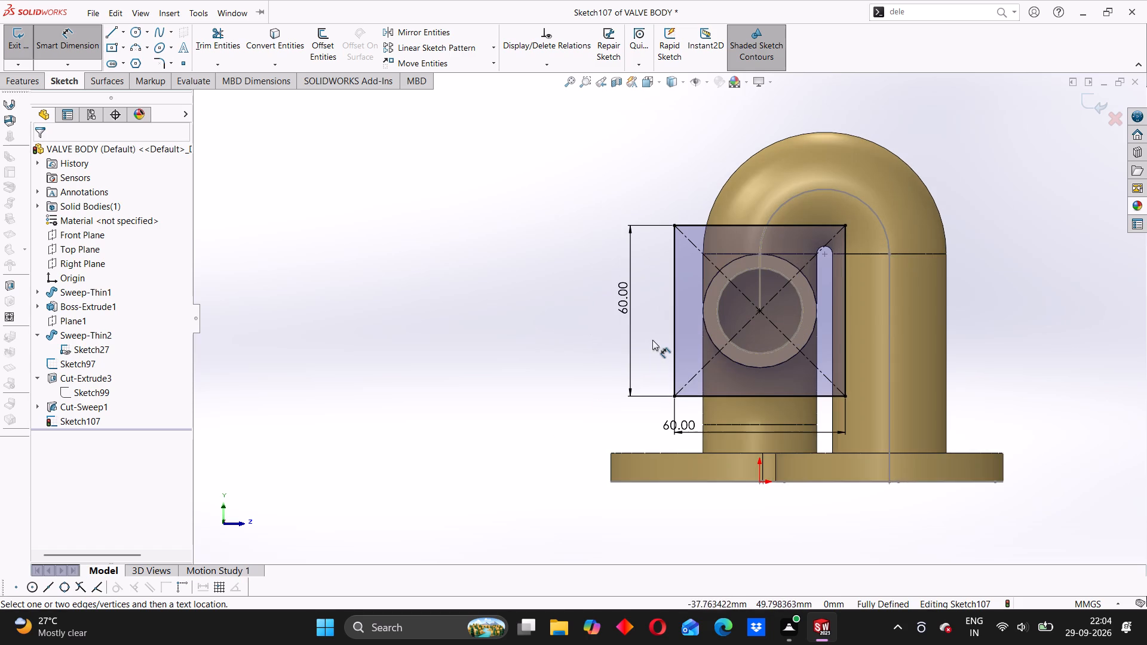
scroll(600, 351, "up", 2)
middle_click_drag(596, 351, 611, 357)
scroll(612, 354, "up", 2)
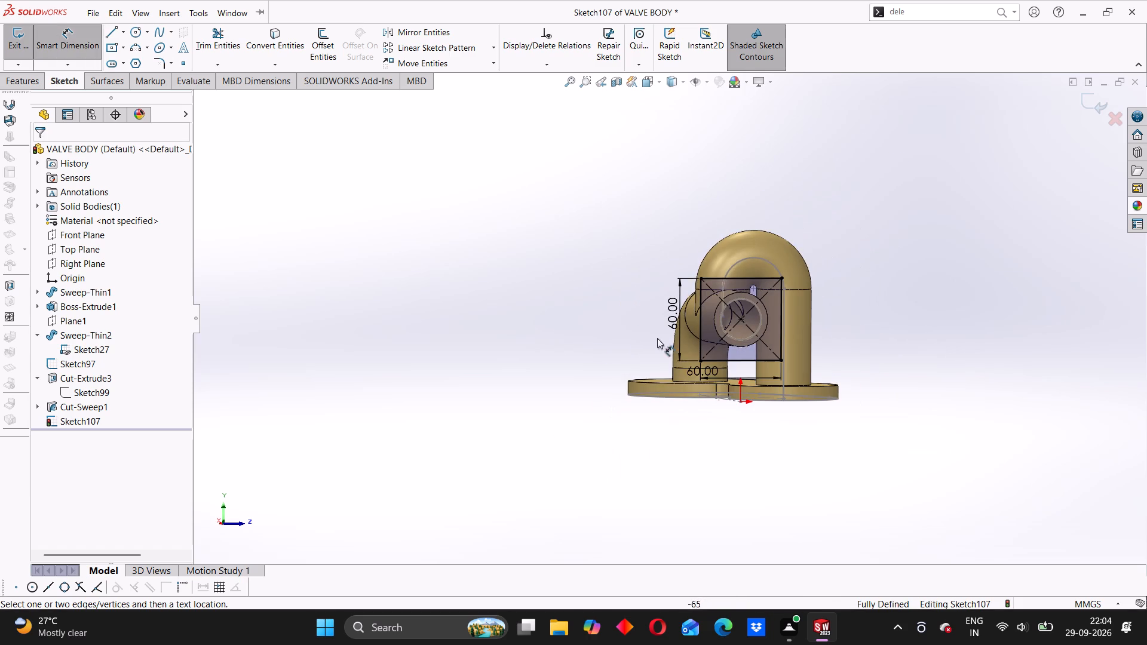
middle_click_drag(667, 336, 624, 351)
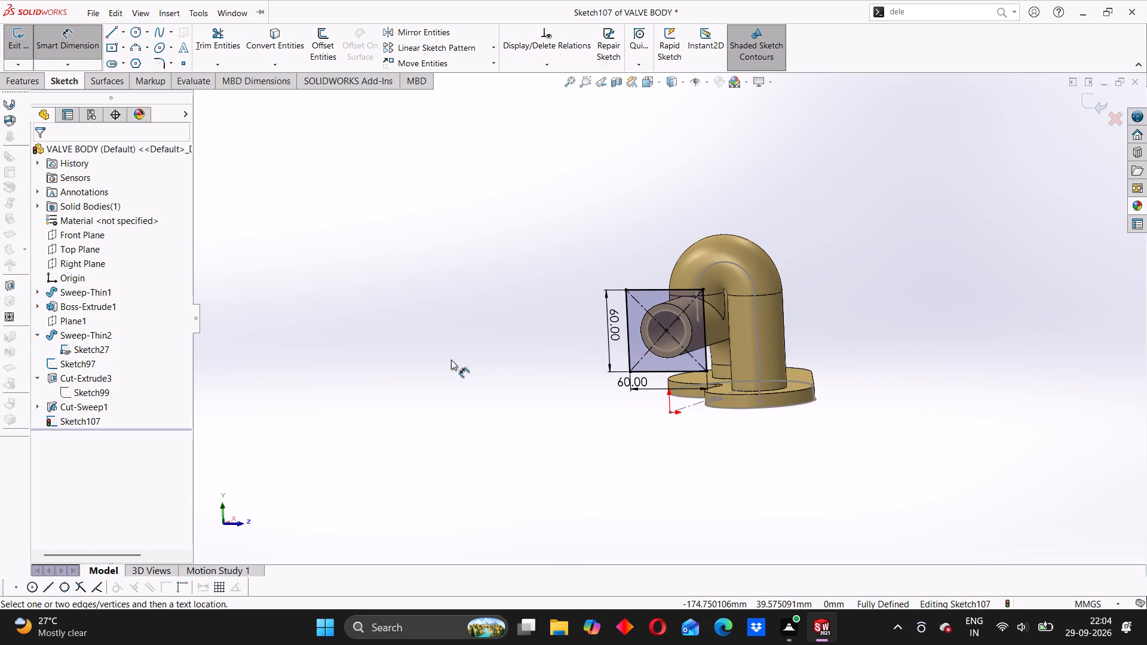
left_click(657, 83)
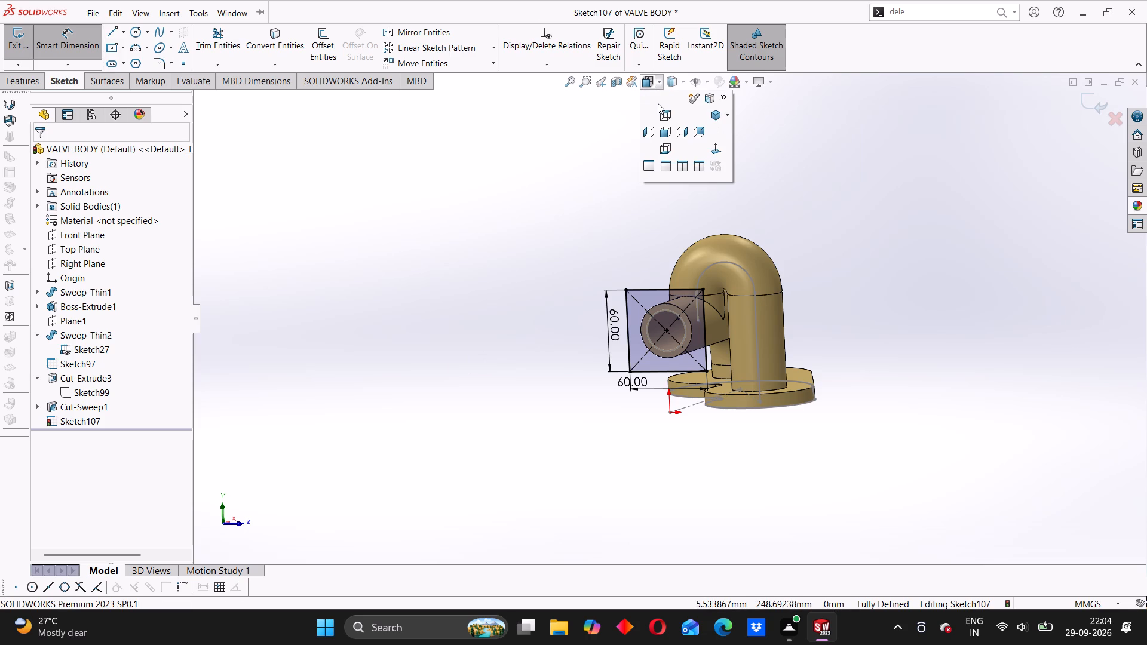
left_click(715, 144)
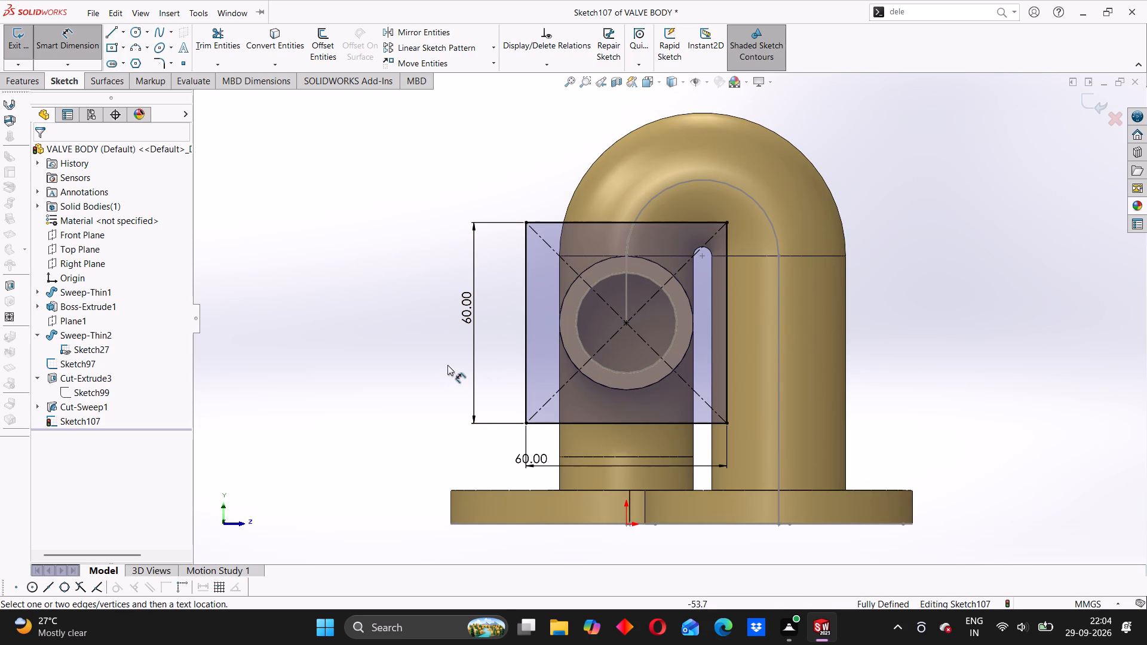
scroll(447, 365, "up", 2)
scroll(493, 337, "up", 1)
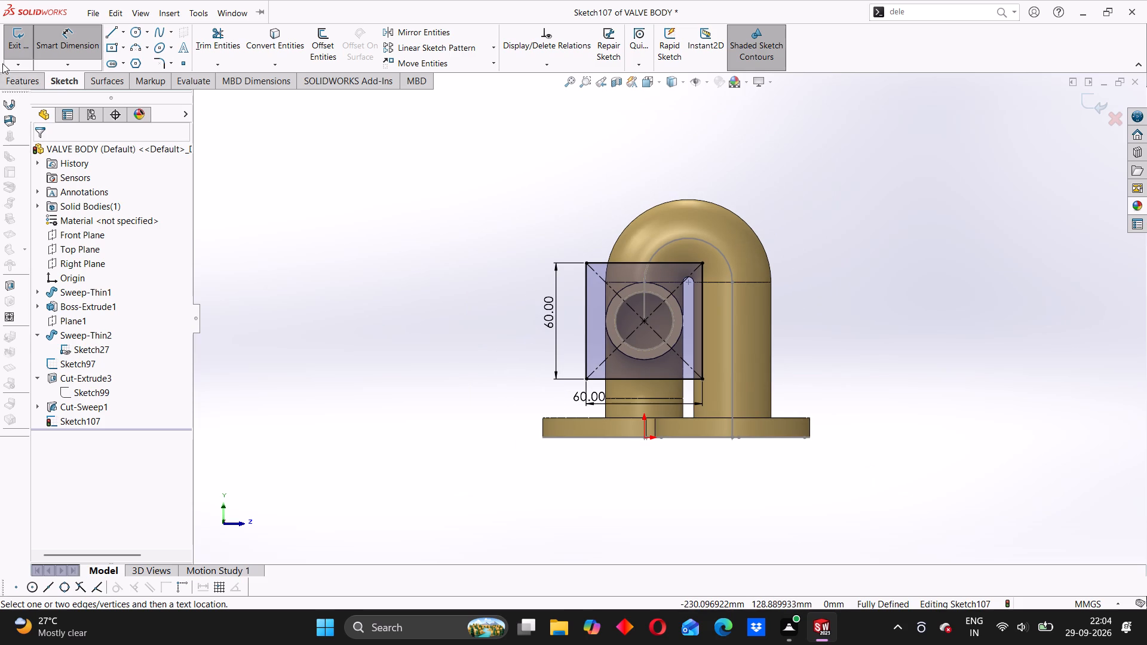
Set up a boss extrusion of the 60 mm square sketch with a blind depth of 8 mm.
left_click(23, 79)
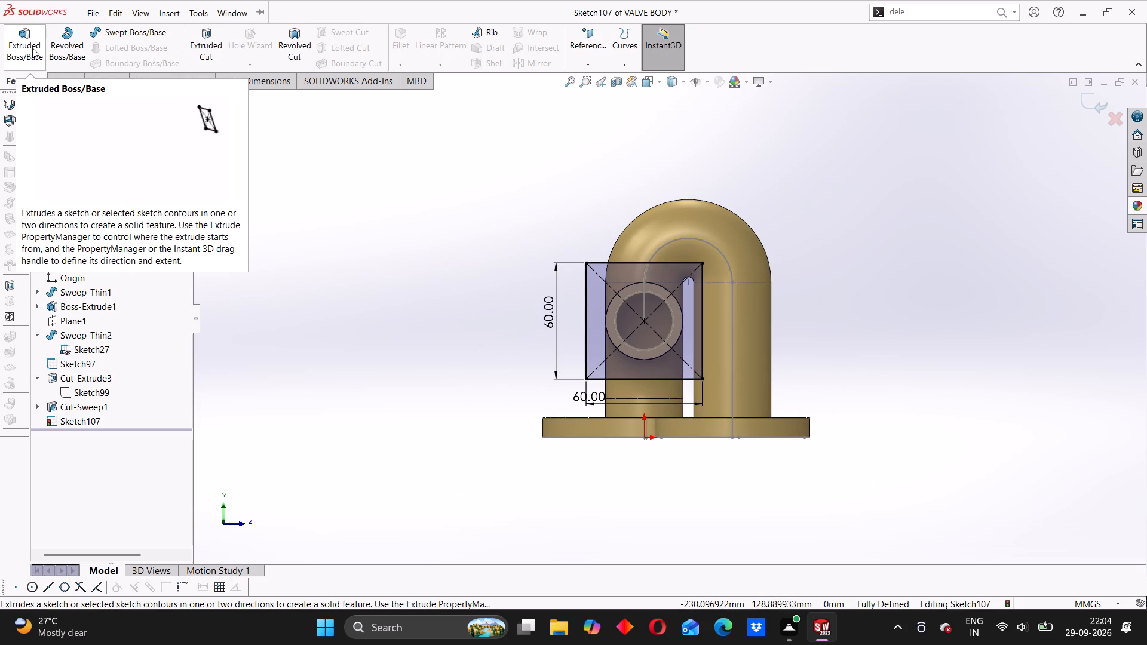
left_click(32, 48)
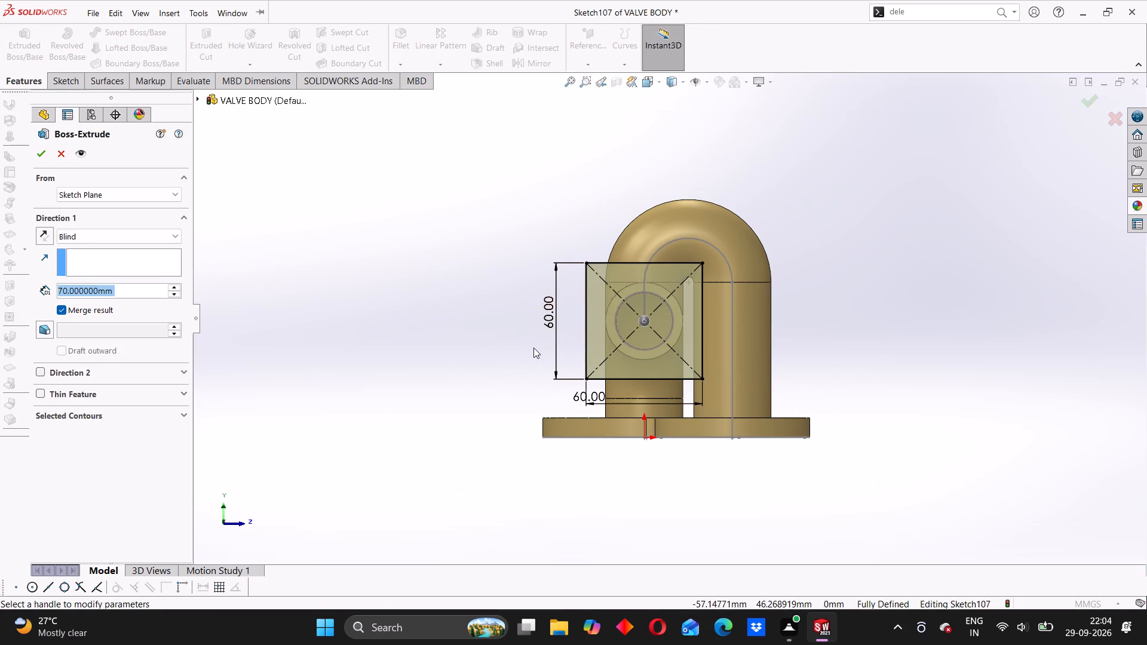
middle_click_drag(531, 348, 440, 366)
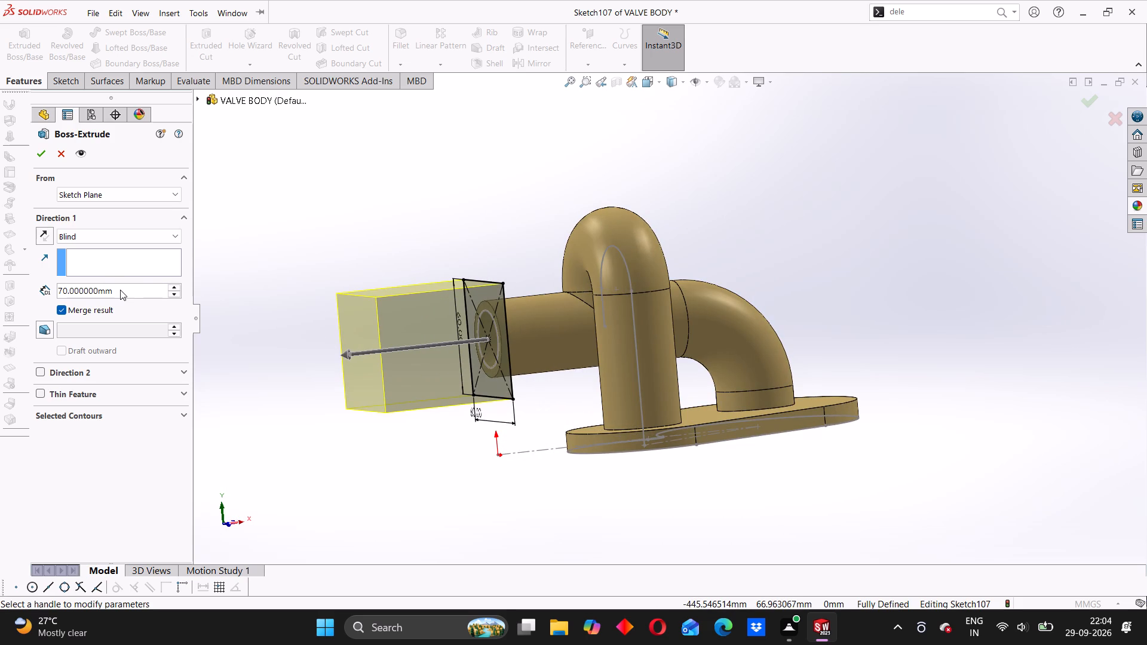
left_click_drag(120, 290, 70, 297)
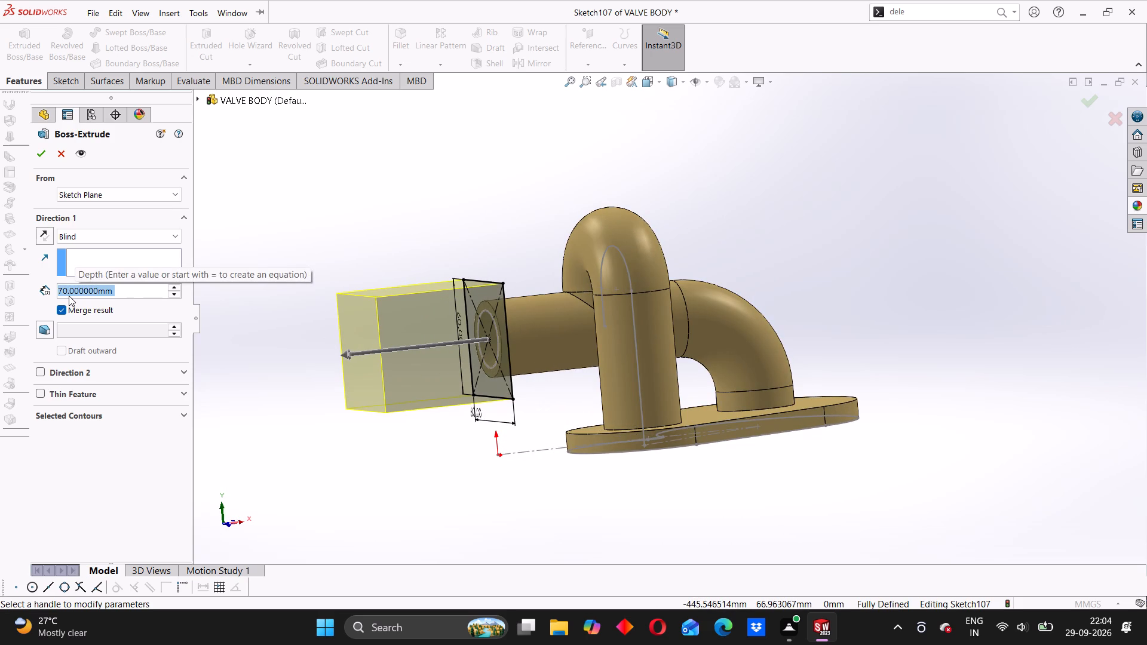
key("8")
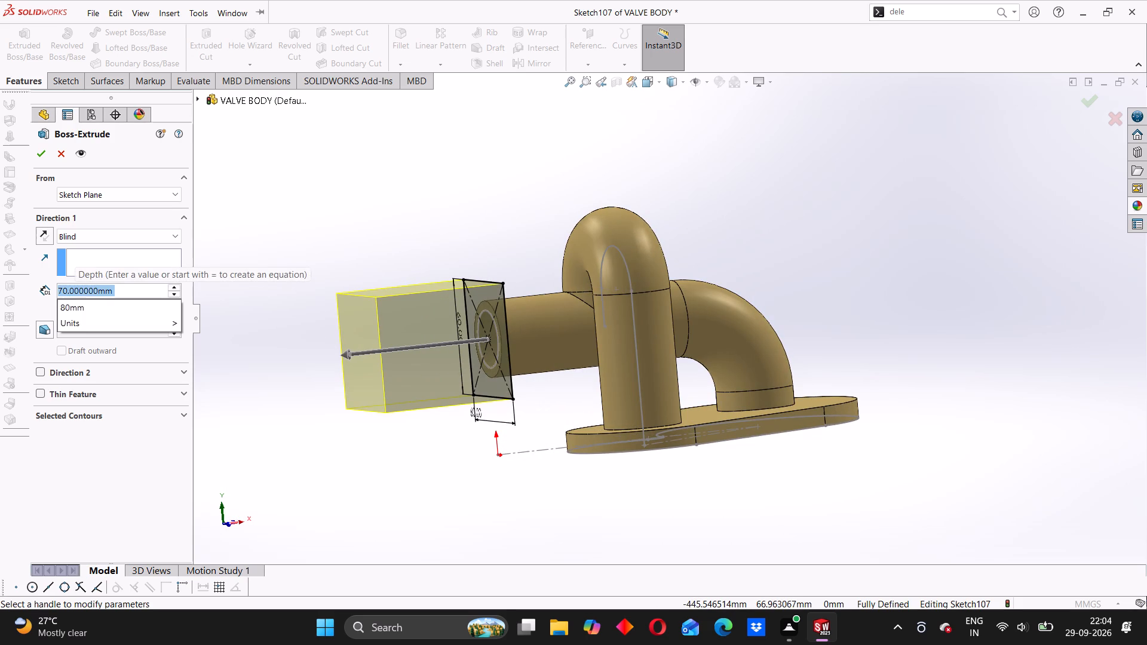
key("Return")
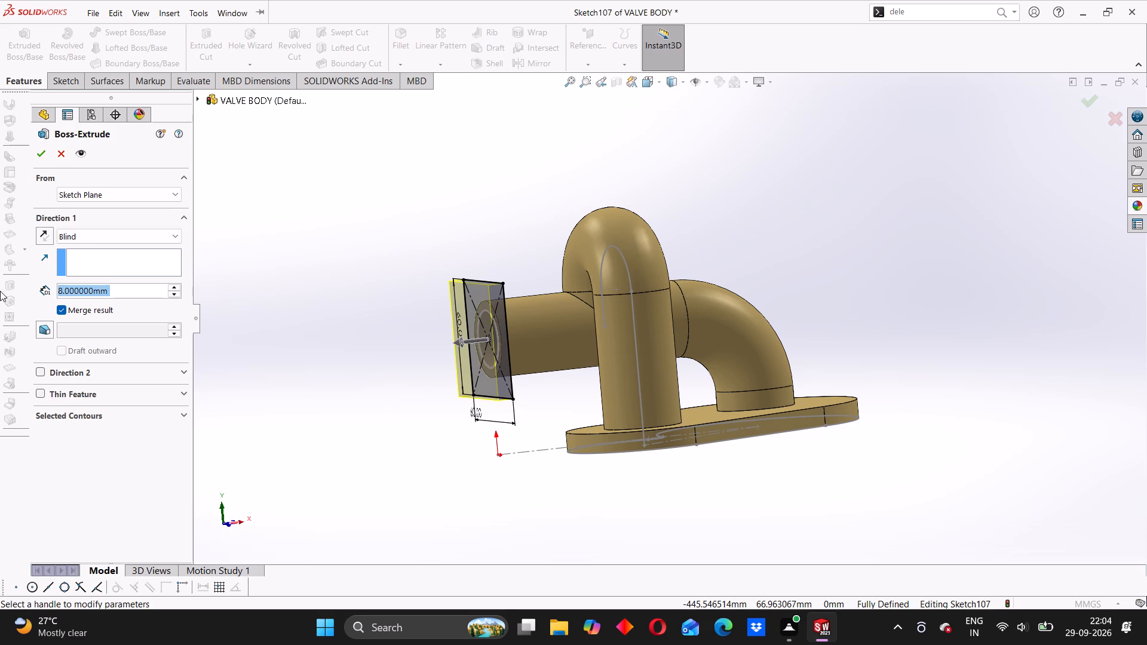
Start the extrusion from a 3 mm offset, reverse both offset and direction back along the horizontal pipe, and complete the plate.
left_click(118, 189)
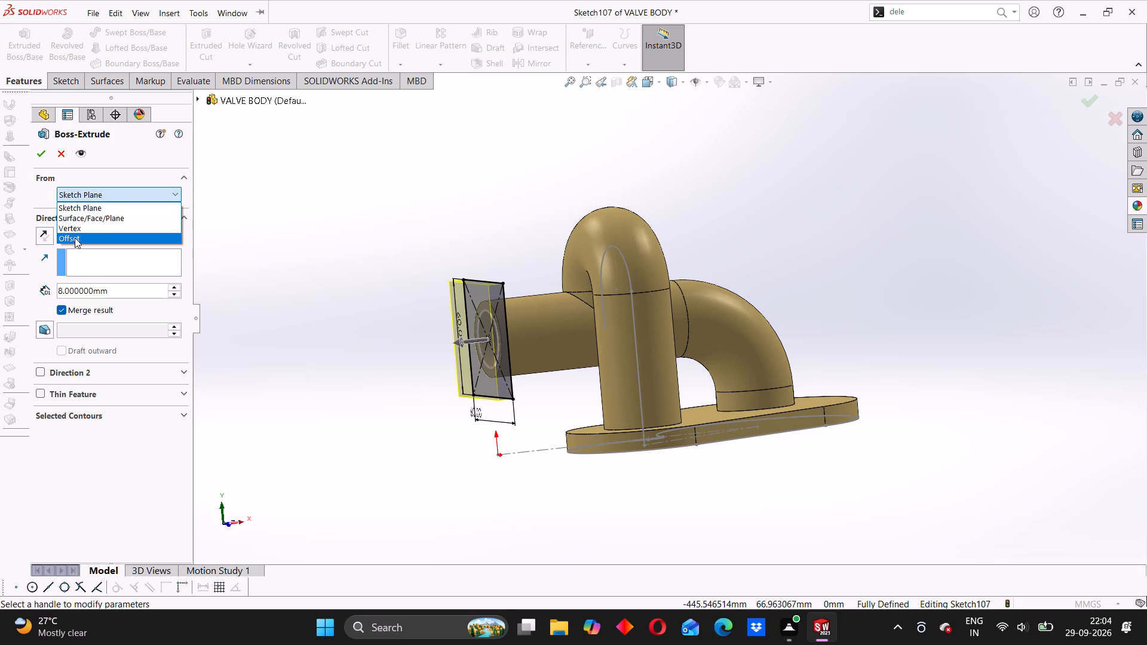
left_click(75, 238)
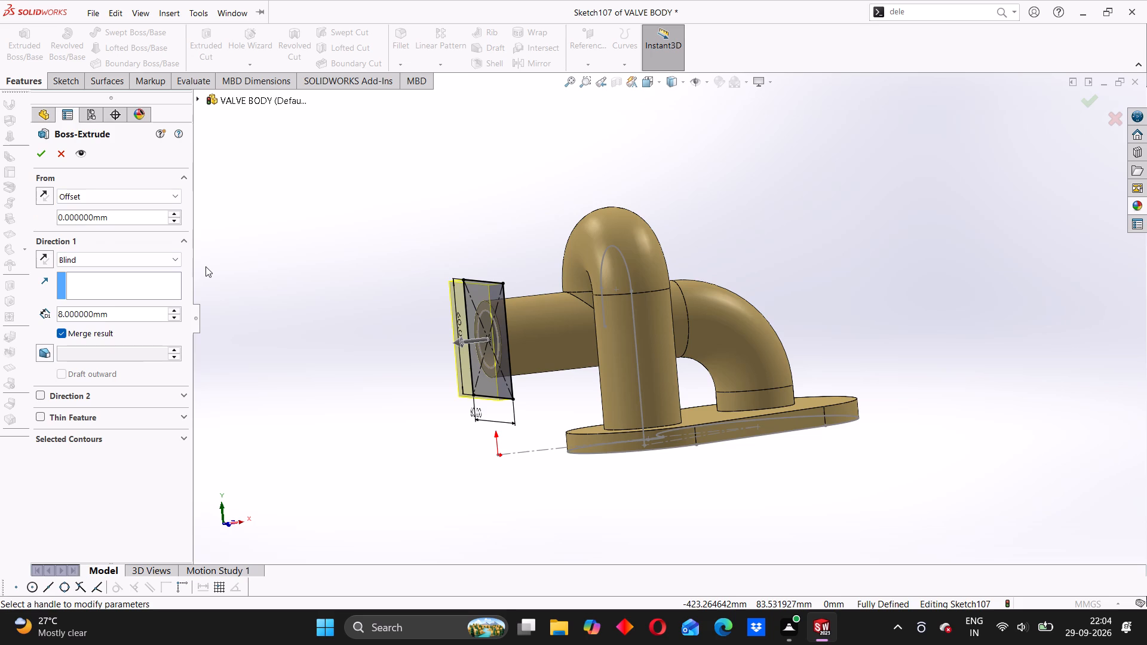
left_click_drag(105, 218, 68, 222)
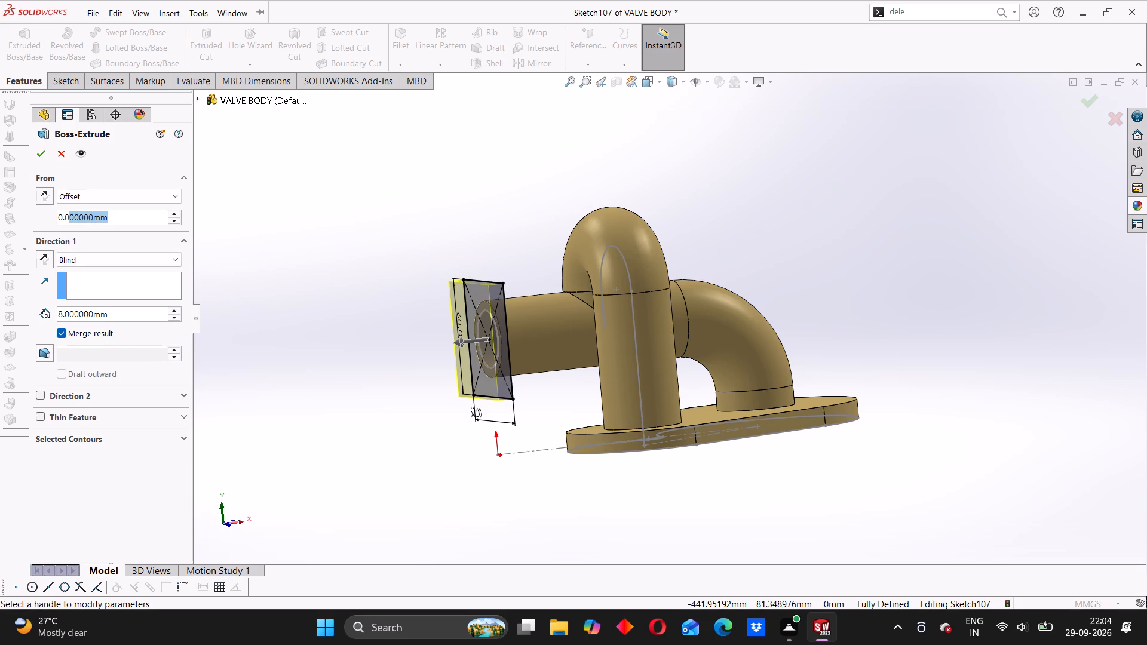
left_click_drag(68, 222, 57, 222)
key("3")
key("Return")
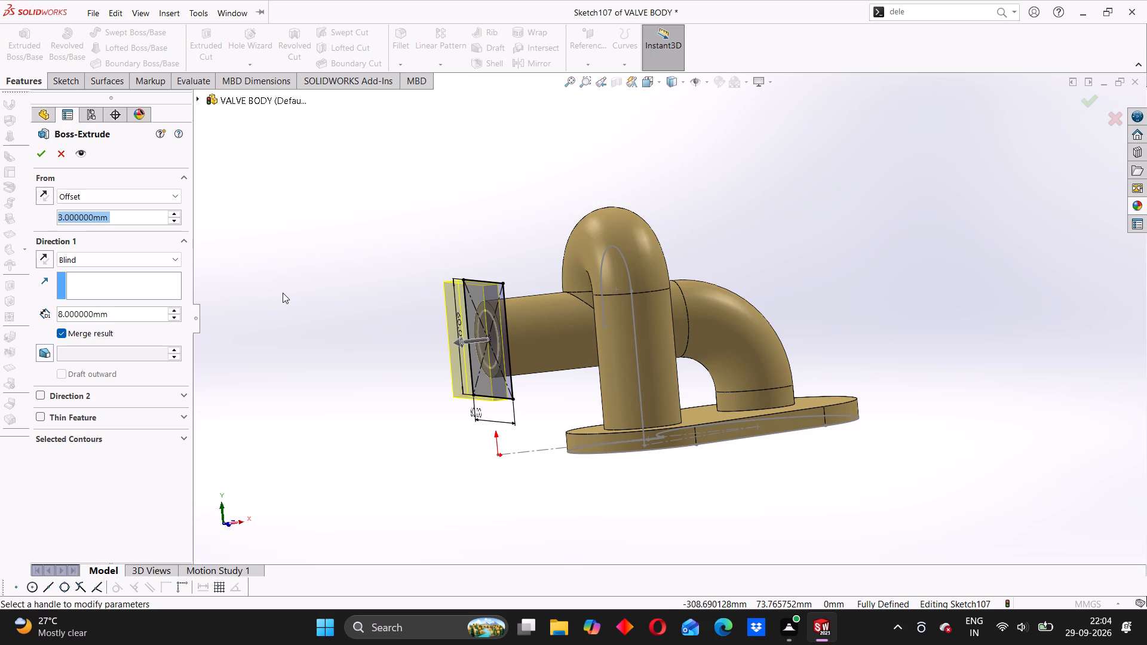
left_click(46, 260)
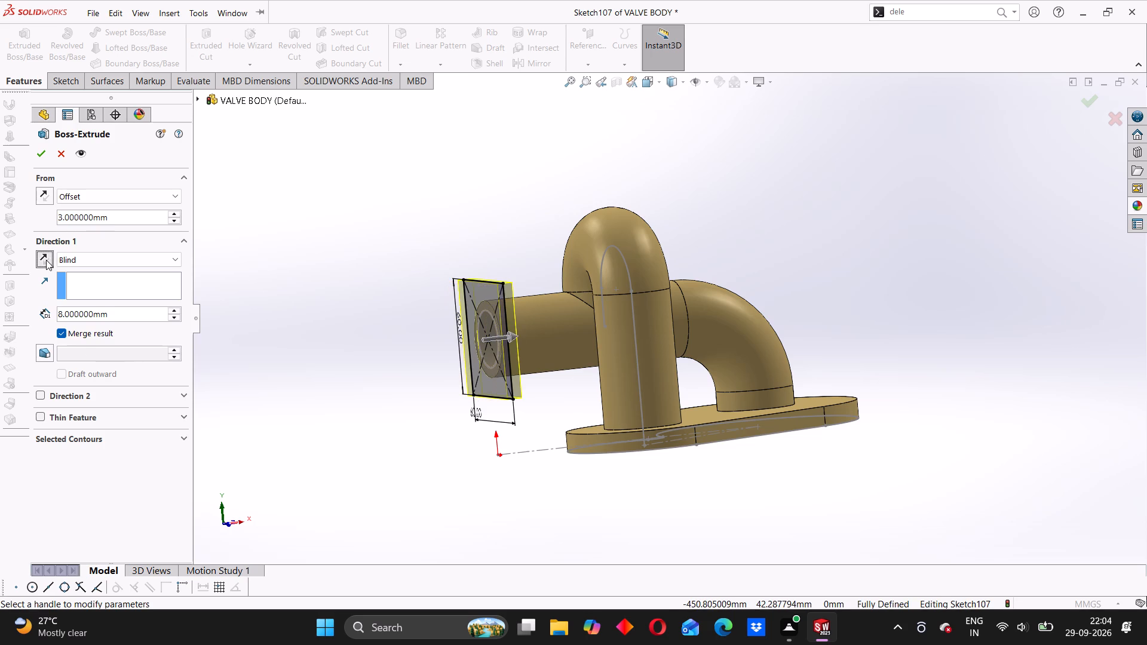
left_click(41, 192)
middle_click_drag(456, 357, 430, 389)
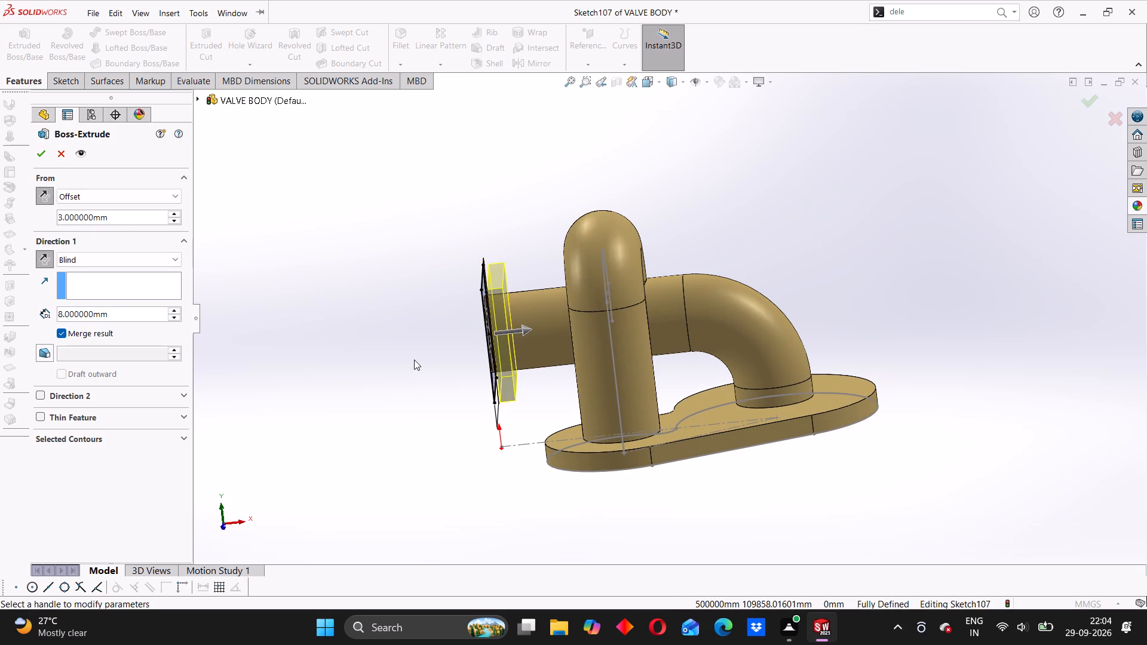
scroll(387, 360, "up", 2)
middle_click_drag(385, 362, 385, 363)
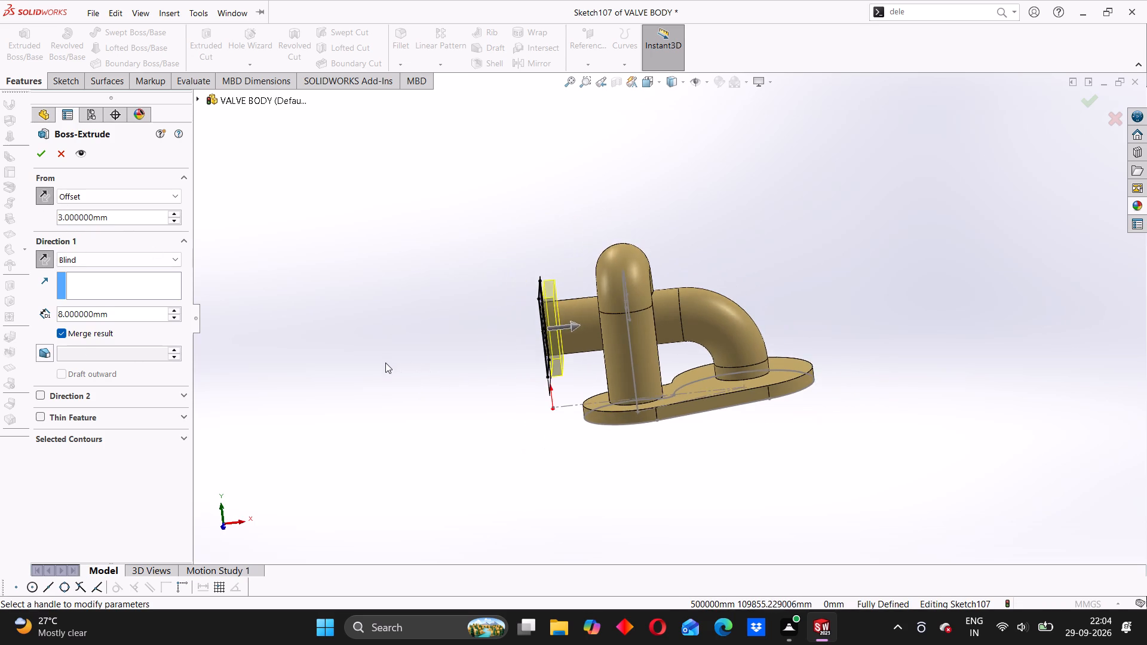
middle_click_drag(385, 363, 421, 368)
scroll(438, 357, "down", 1)
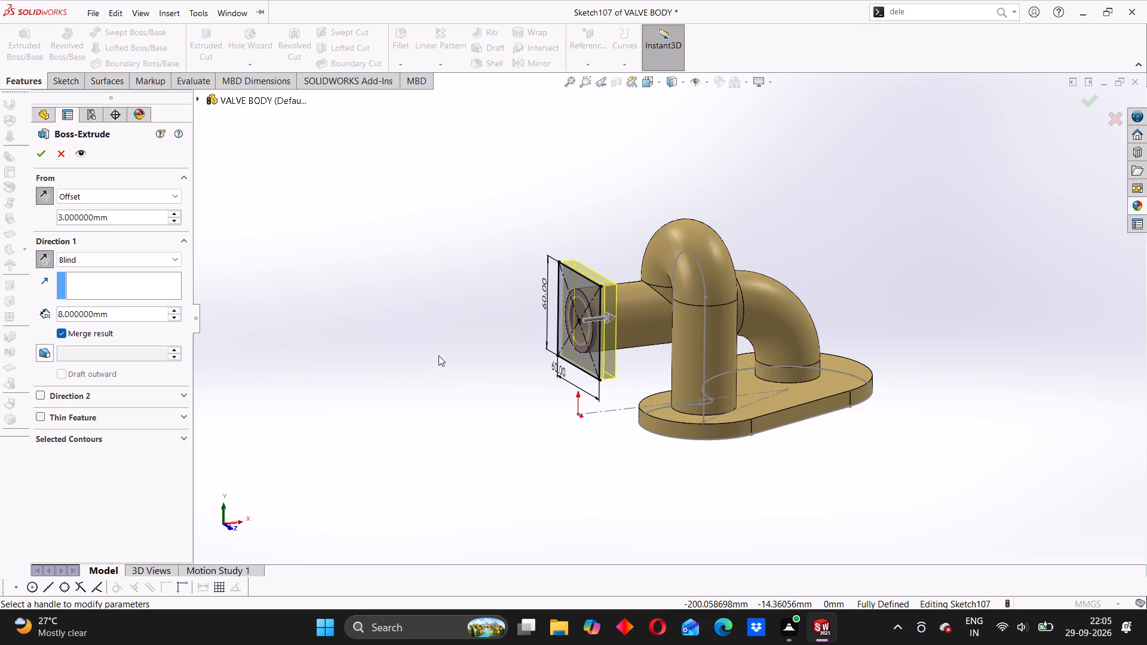
middle_click_drag(524, 349, 502, 363)
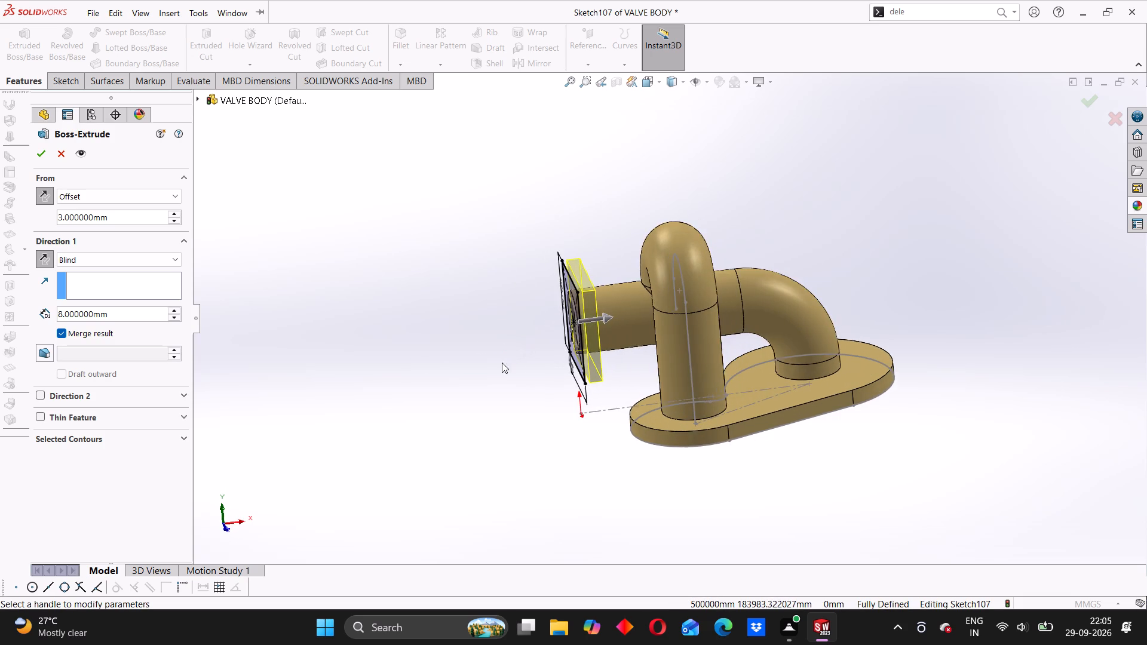
scroll(538, 306, "down", 3)
middle_click_drag(594, 328, 587, 337)
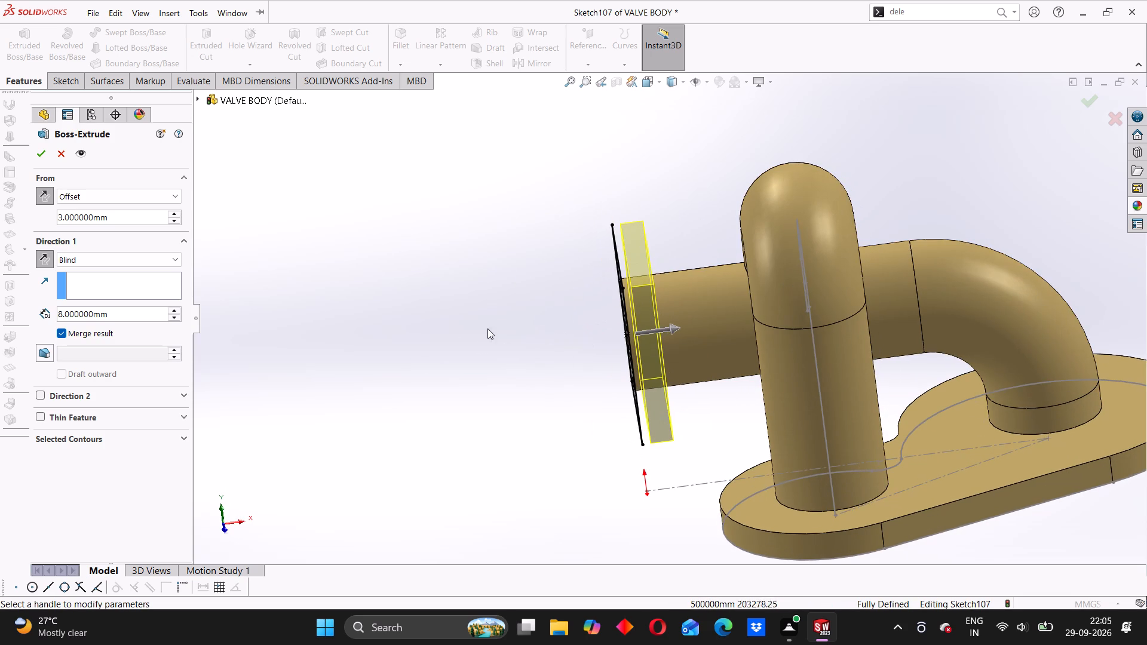
left_click(44, 156)
Examine the square plate around the horizontal pipe's open end and review its offset and depth against the extrusion preview.
middle_click_drag(557, 319, 587, 321)
left_click(538, 284)
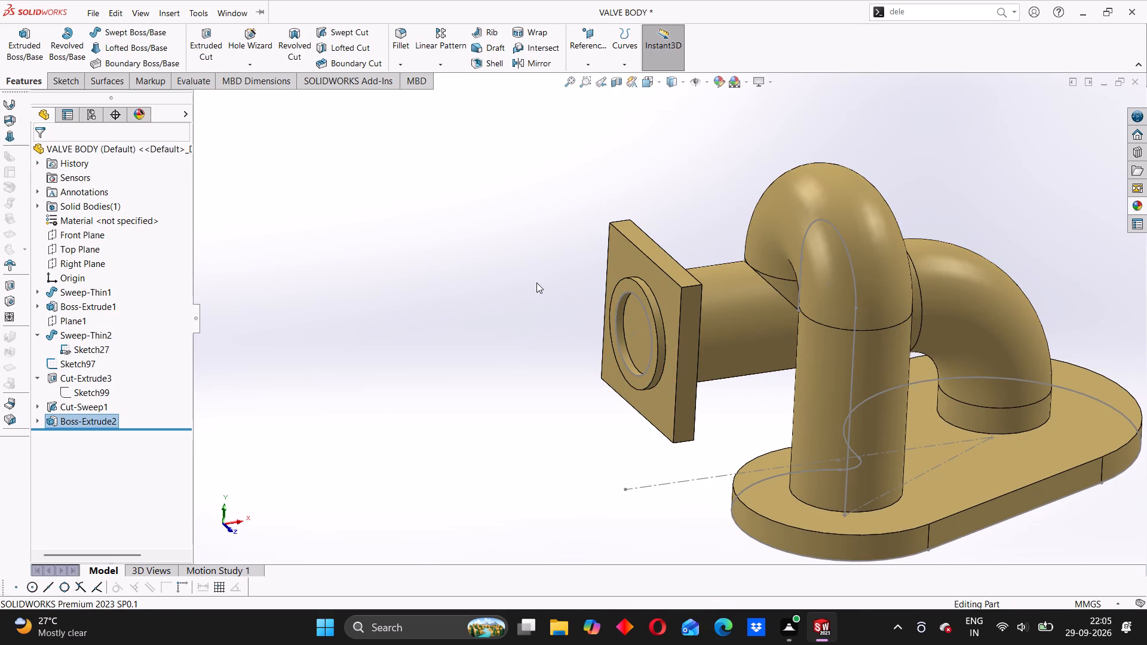
middle_click_drag(538, 284, 546, 285)
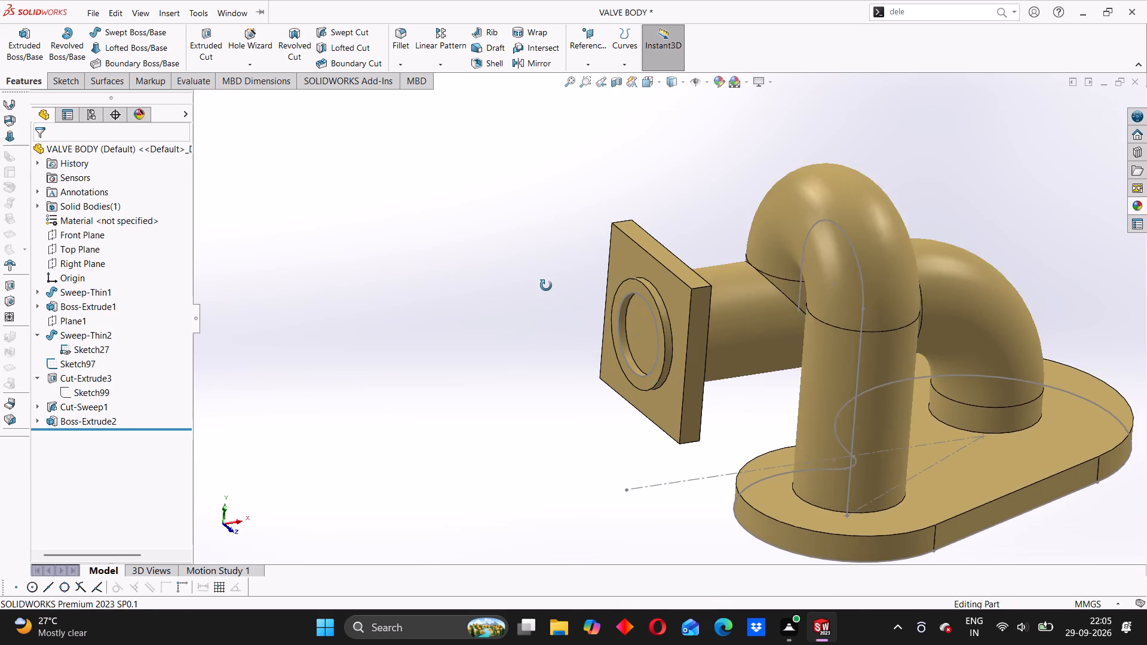
middle_click_drag(546, 285, 600, 269)
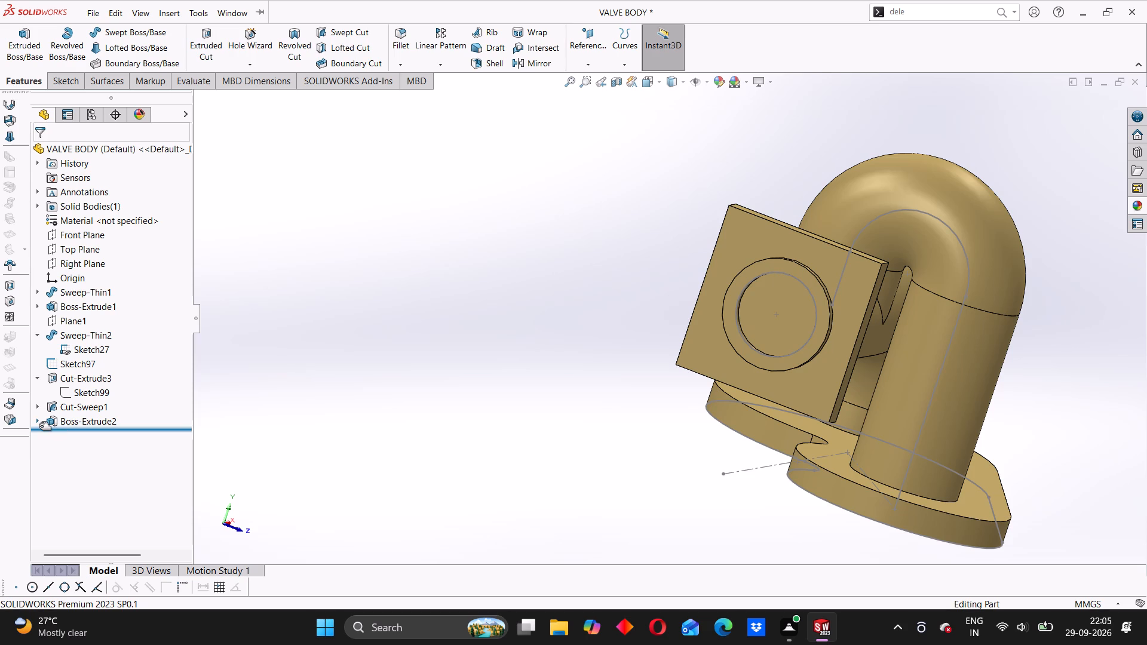
right_click(53, 419)
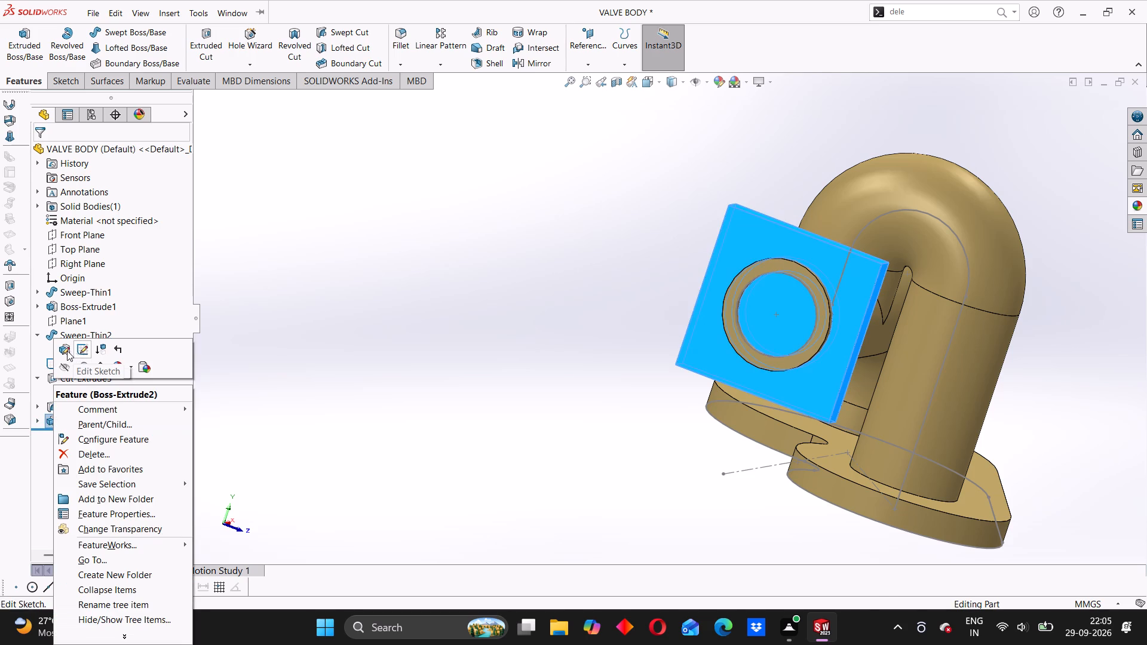
left_click(67, 351)
middle_click_drag(643, 384, 602, 392)
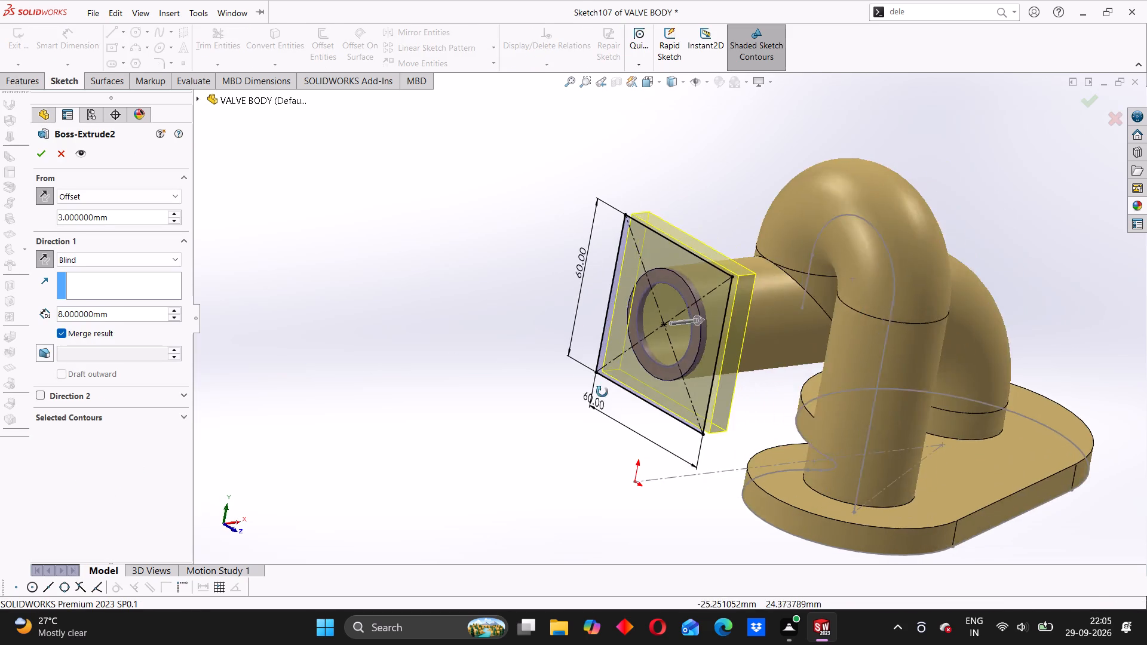
middle_click_drag(602, 392, 548, 382)
scroll(536, 323, "down", 2)
middle_click_drag(539, 325, 559, 332)
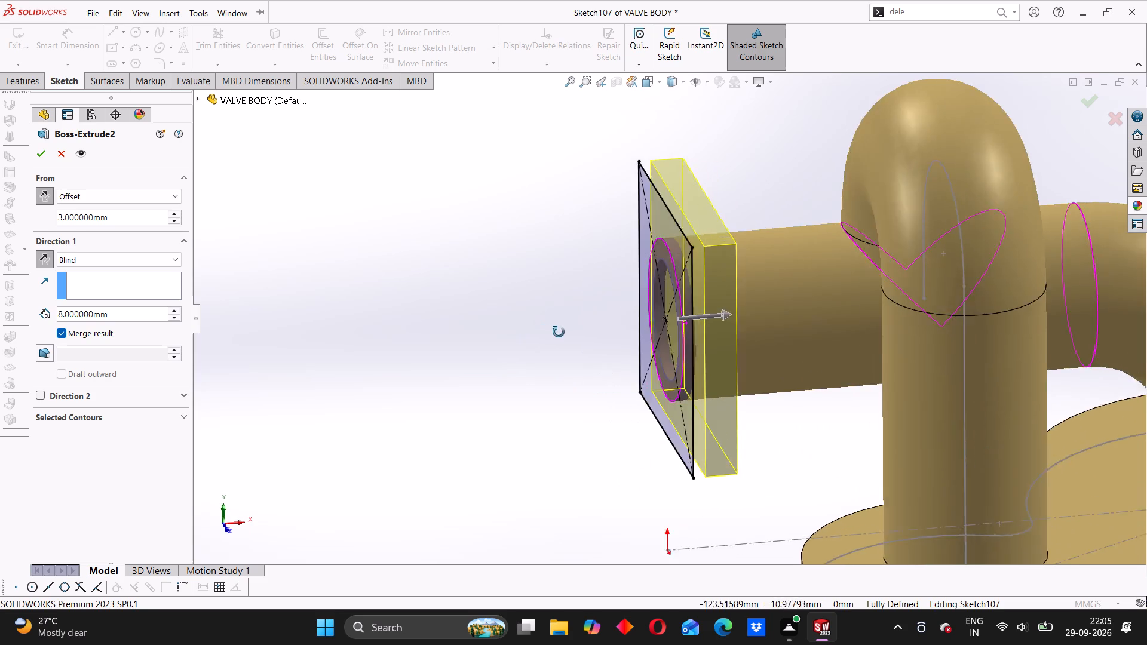
middle_click_drag(559, 332, 603, 312)
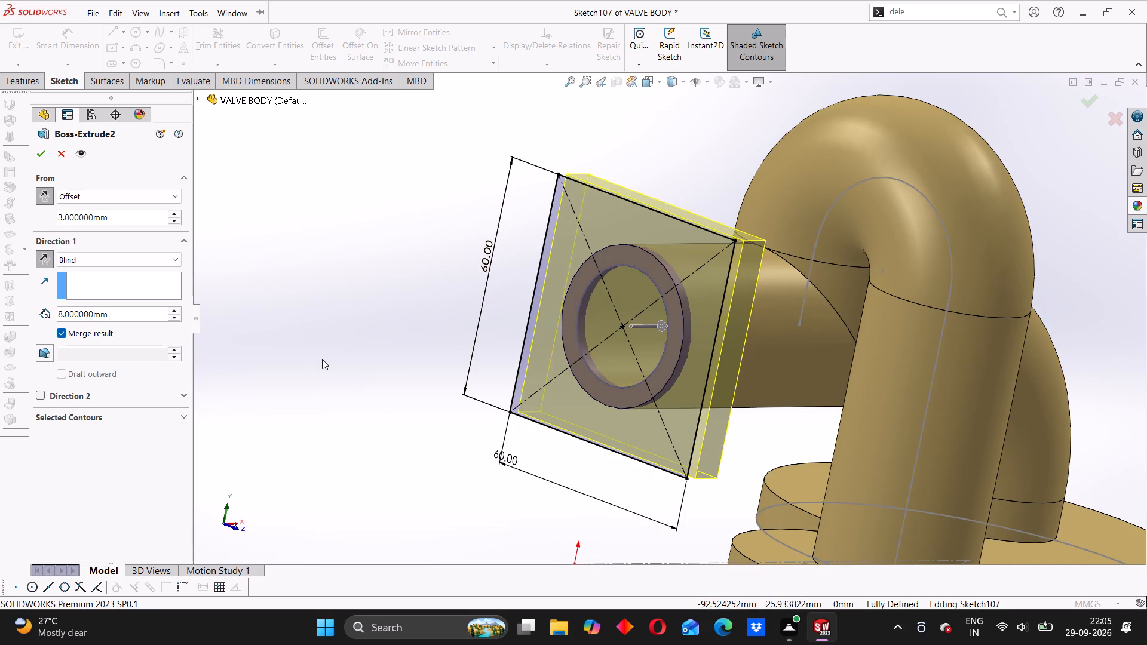
scroll(357, 333, "up", 2)
middle_click_drag(437, 333, 410, 362)
scroll(560, 336, "down", 3)
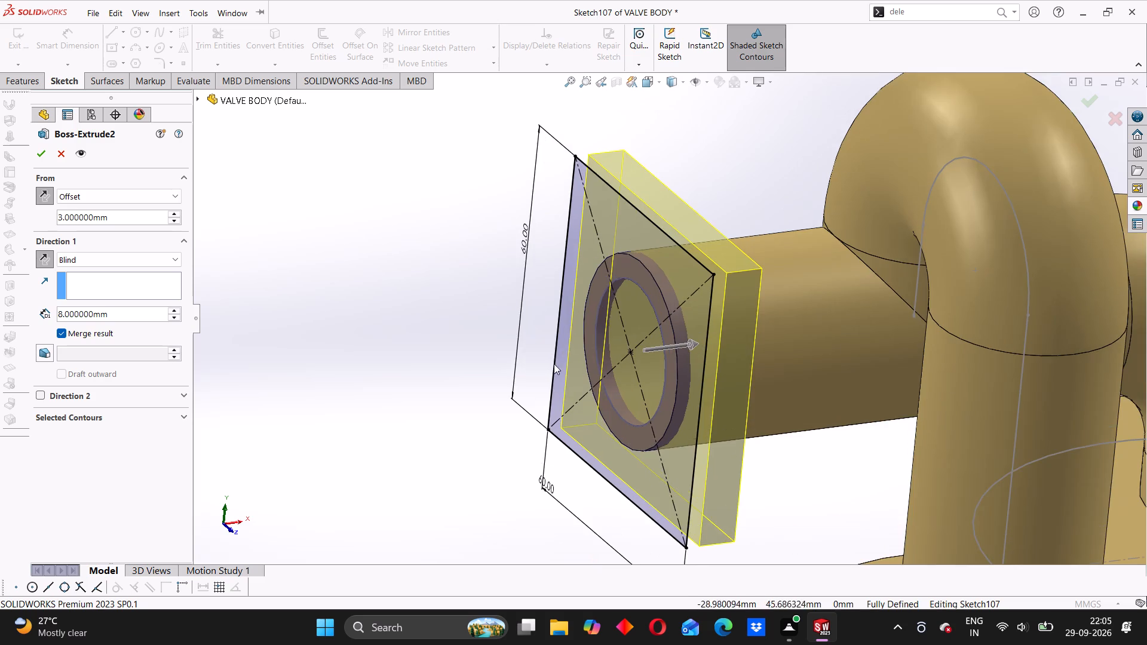
middle_click_drag(550, 369, 643, 325)
middle_click_drag(642, 330, 606, 352)
scroll(573, 351, "up", 1)
scroll(495, 368, "up", 2)
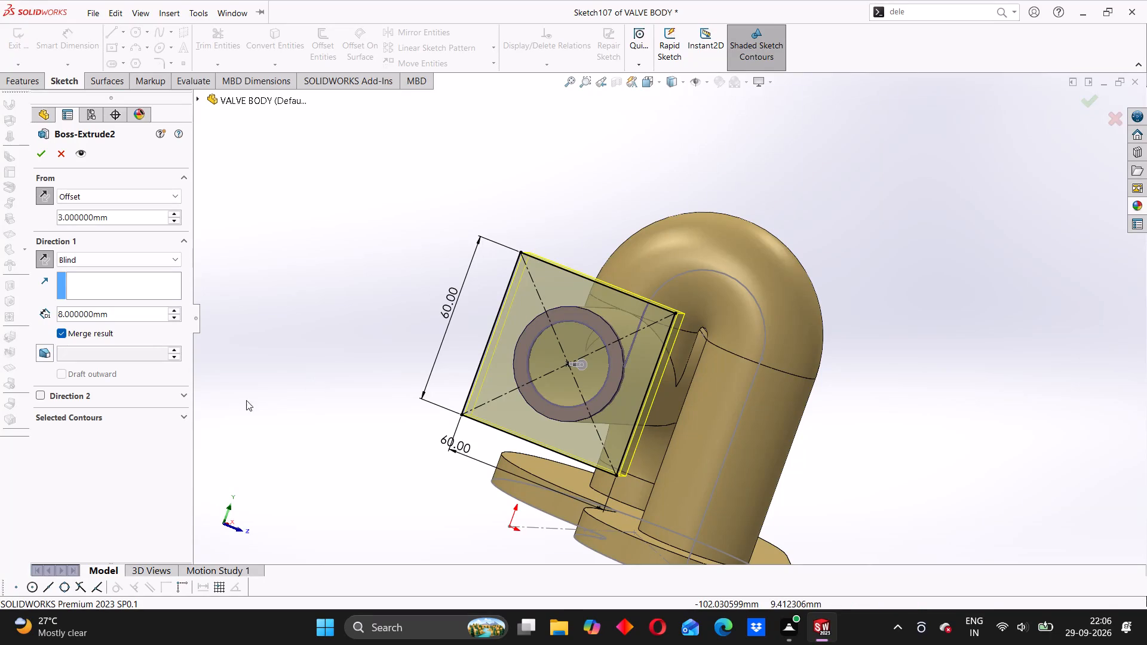
left_click(69, 149)
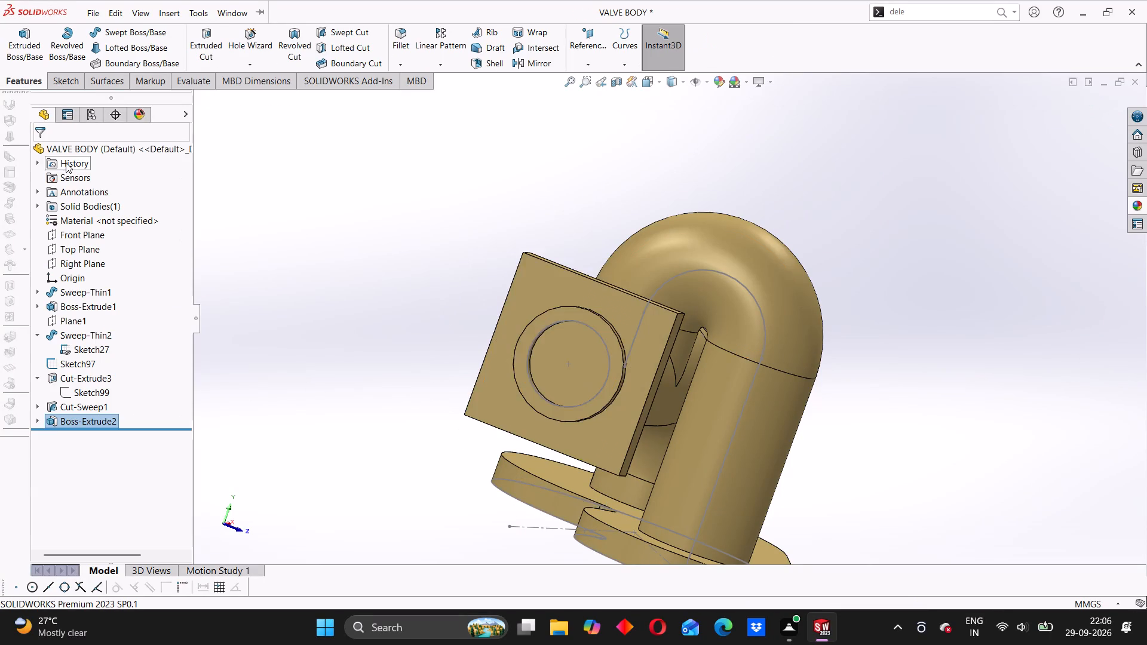
Edit the square plate's sketch to add a bore circle at the square's centre, dimensioned to 30 mm diameter.
left_click(39, 419)
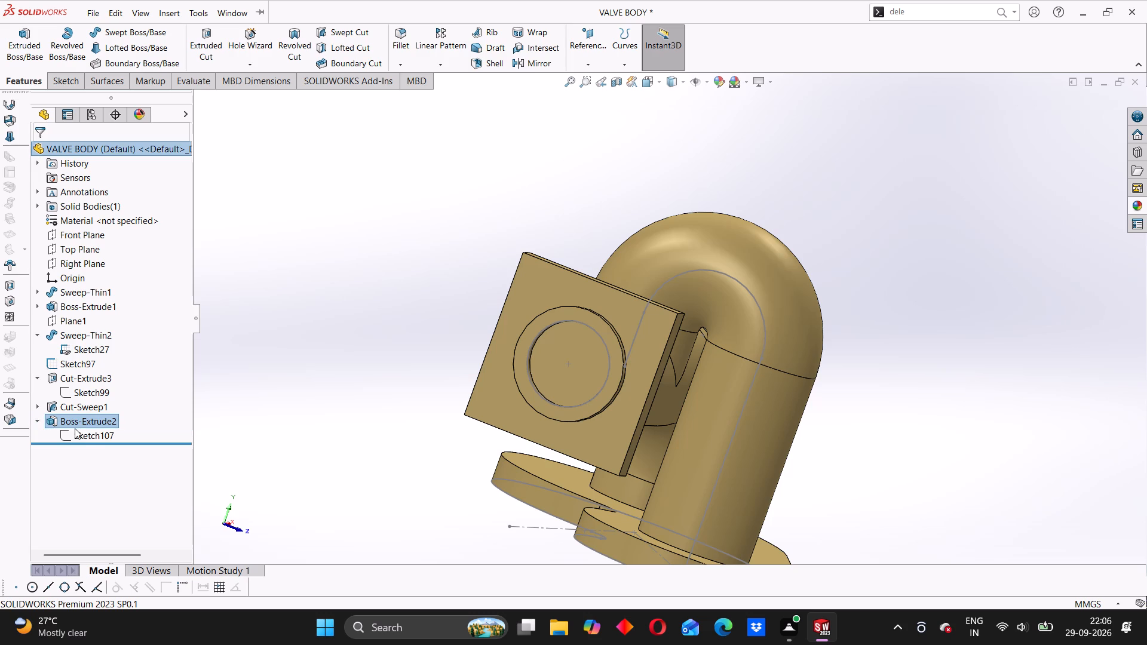
right_click(86, 440)
left_click(95, 393)
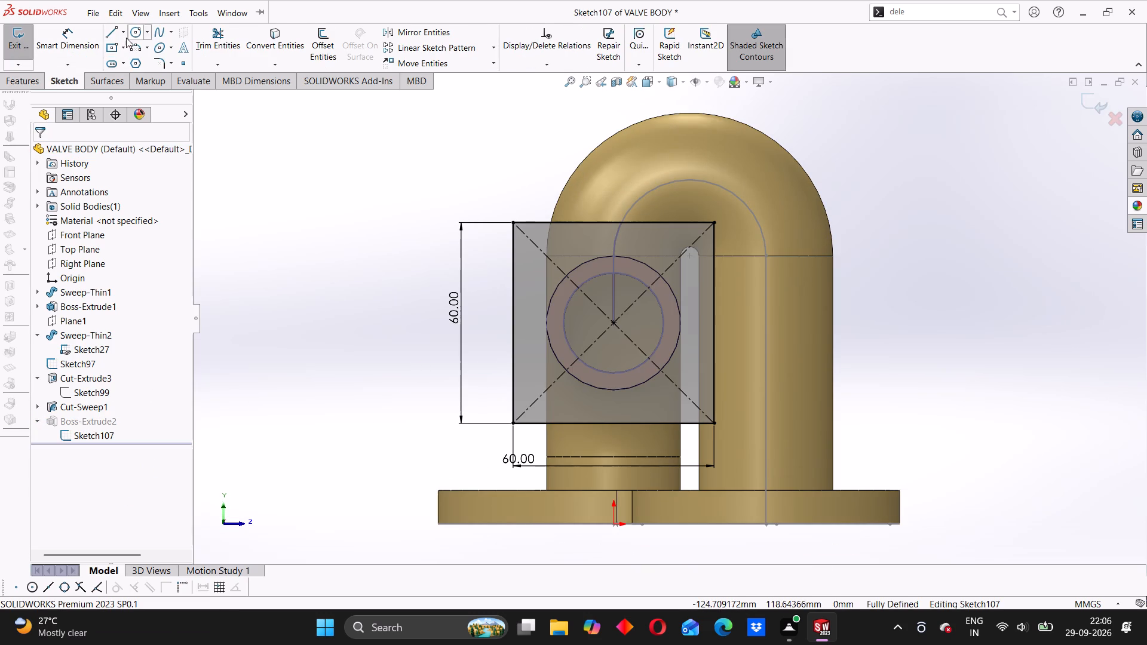
left_click(135, 31)
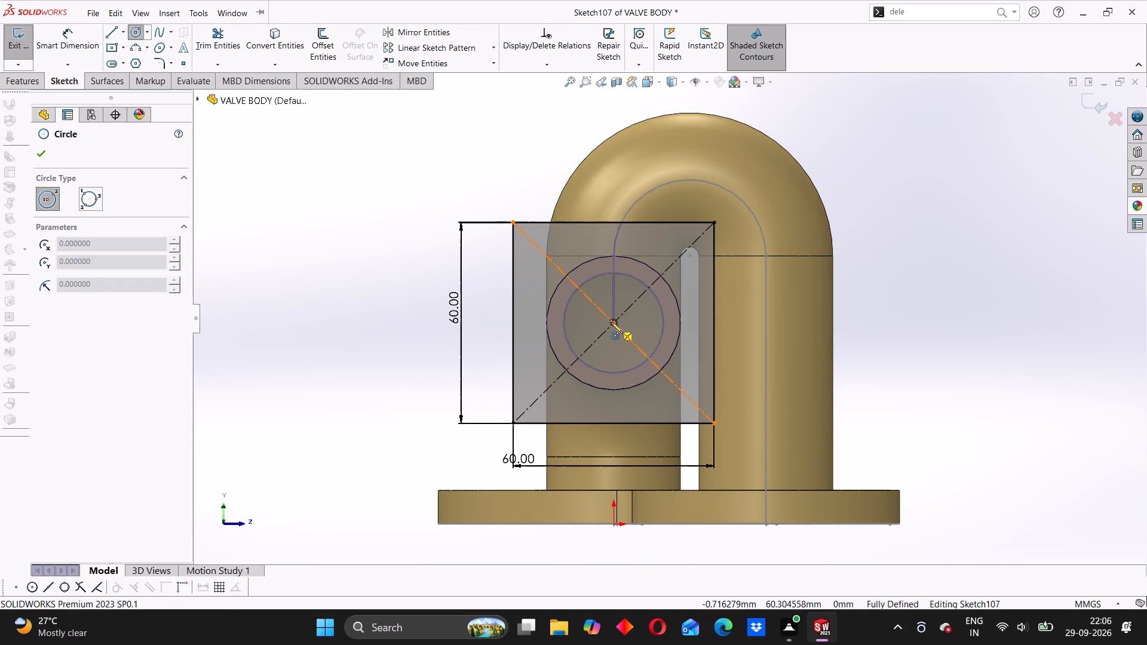
left_click(615, 324)
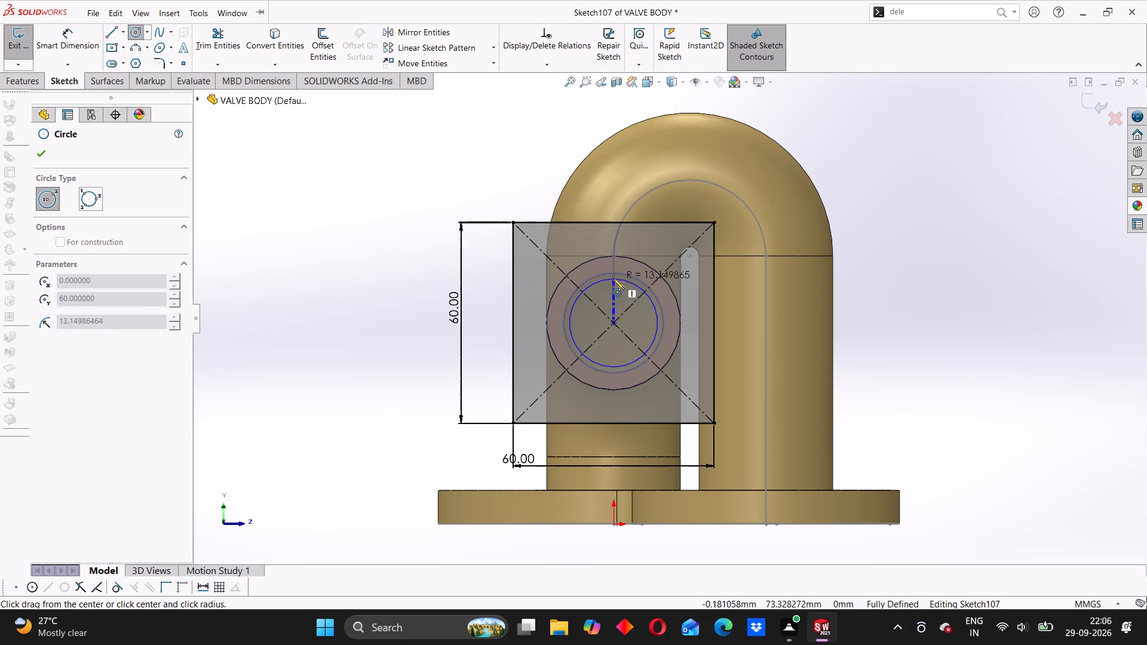
left_click(605, 273)
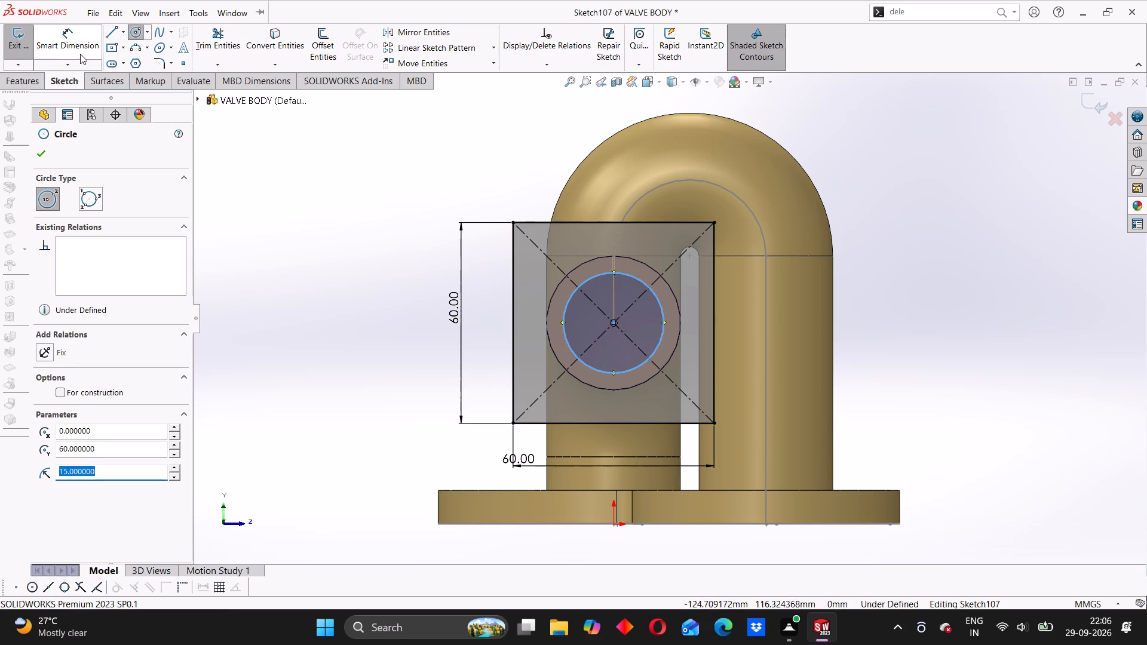
left_click(78, 47)
left_click(566, 310)
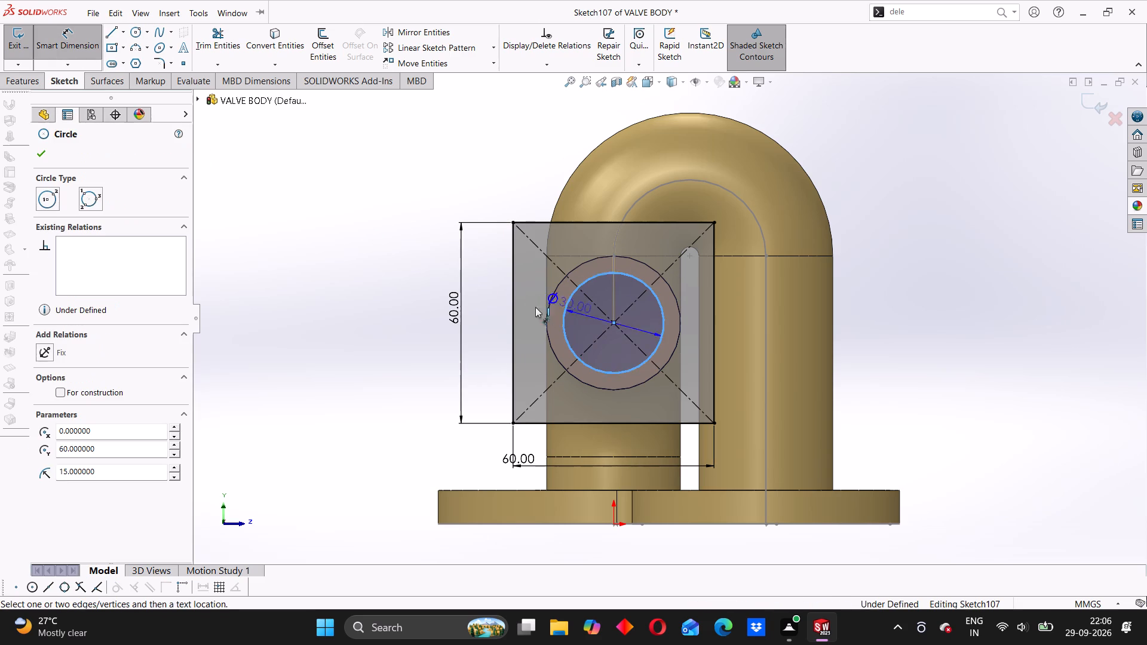
left_click(428, 296)
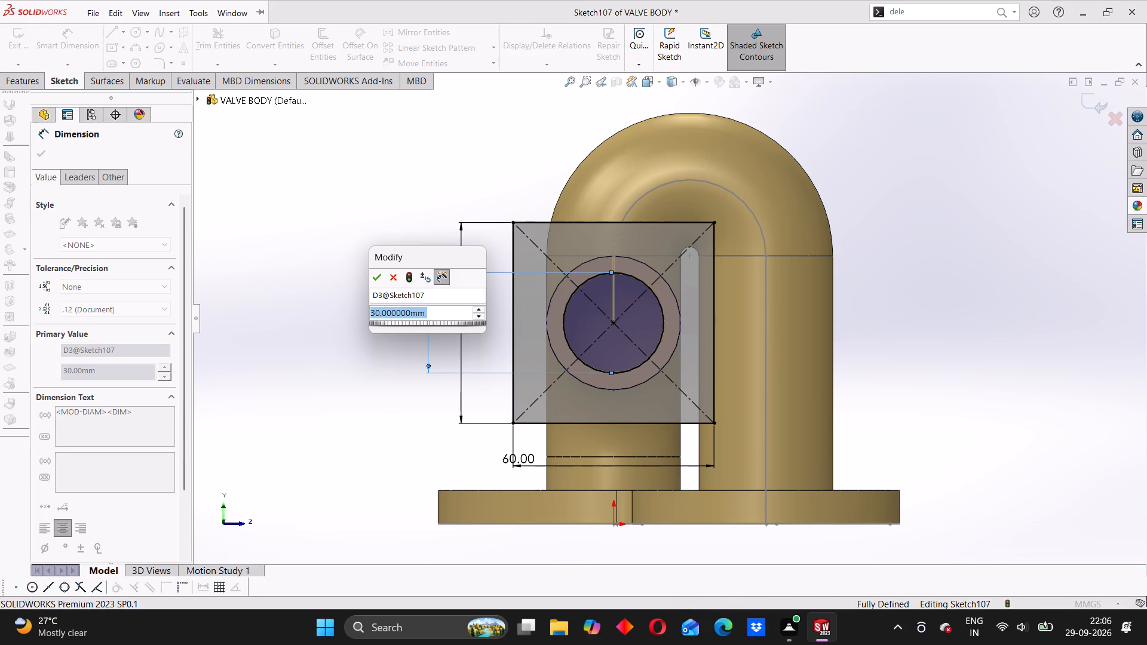
key("Return")
middle_click_drag(626, 348, 538, 400)
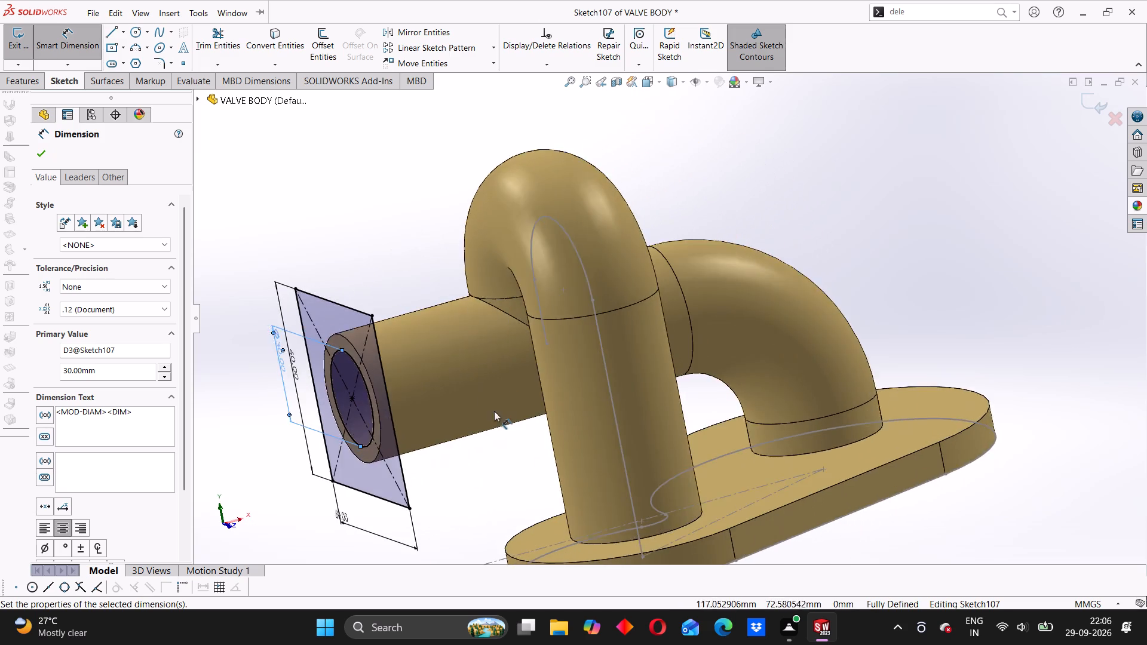
scroll(493, 411, "up", 4)
left_click(39, 158)
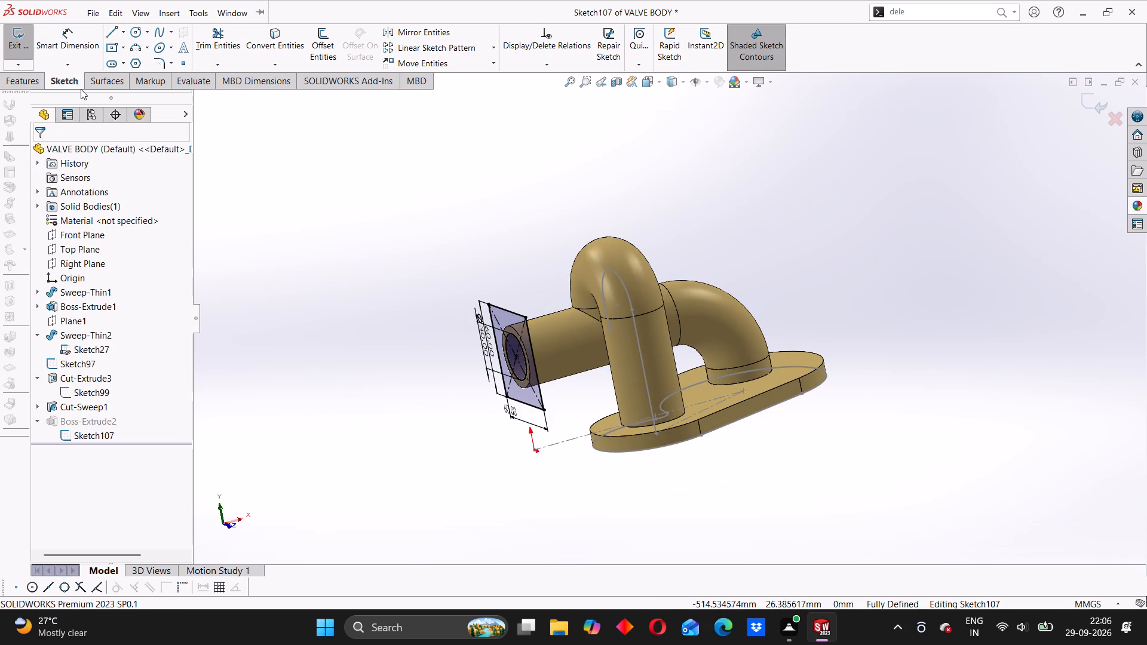
Finish editing the square plate's sketch and rebuild the plate extrusion with its central bore.
left_click(35, 85)
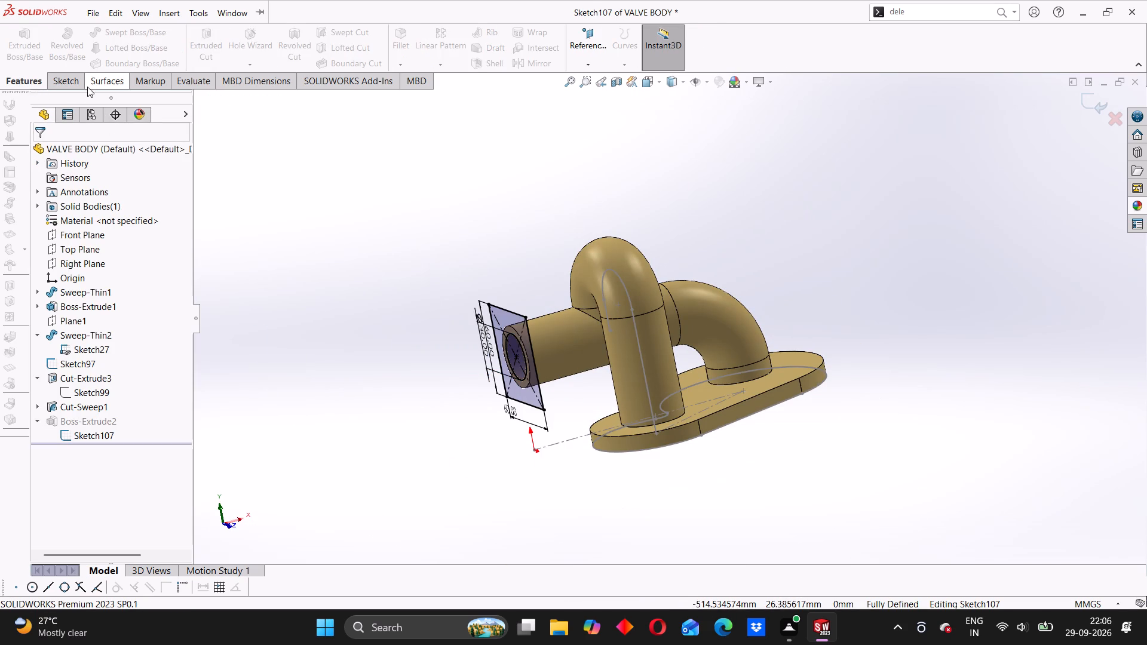
left_click(72, 79)
scroll(562, 370, "up", 3)
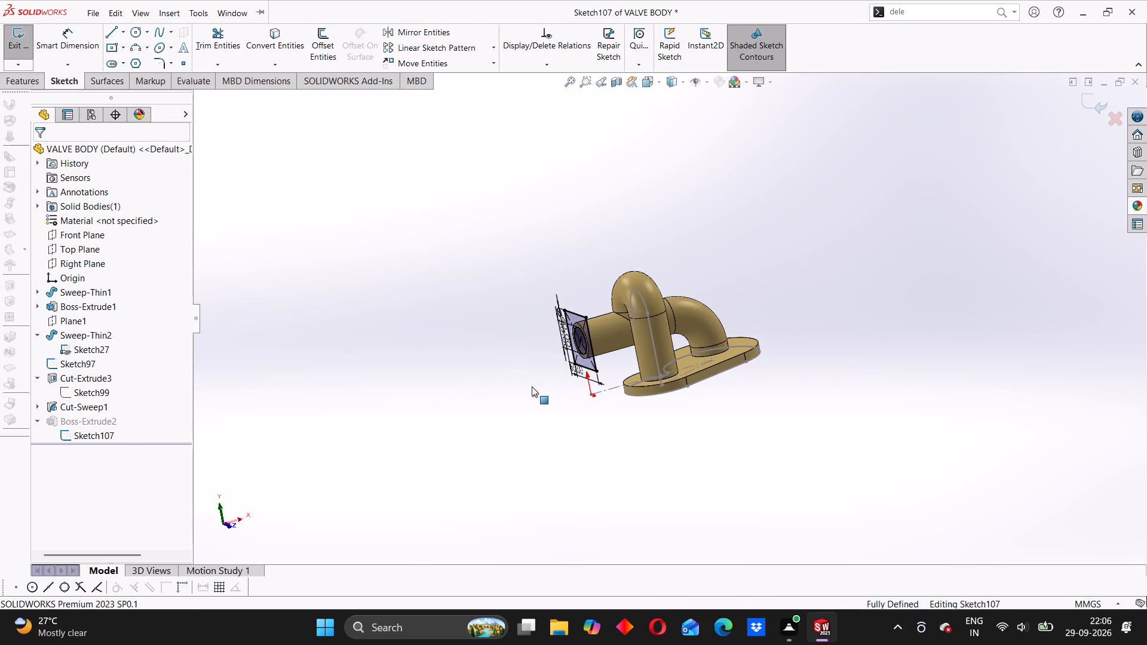
middle_click_drag(530, 388, 519, 414)
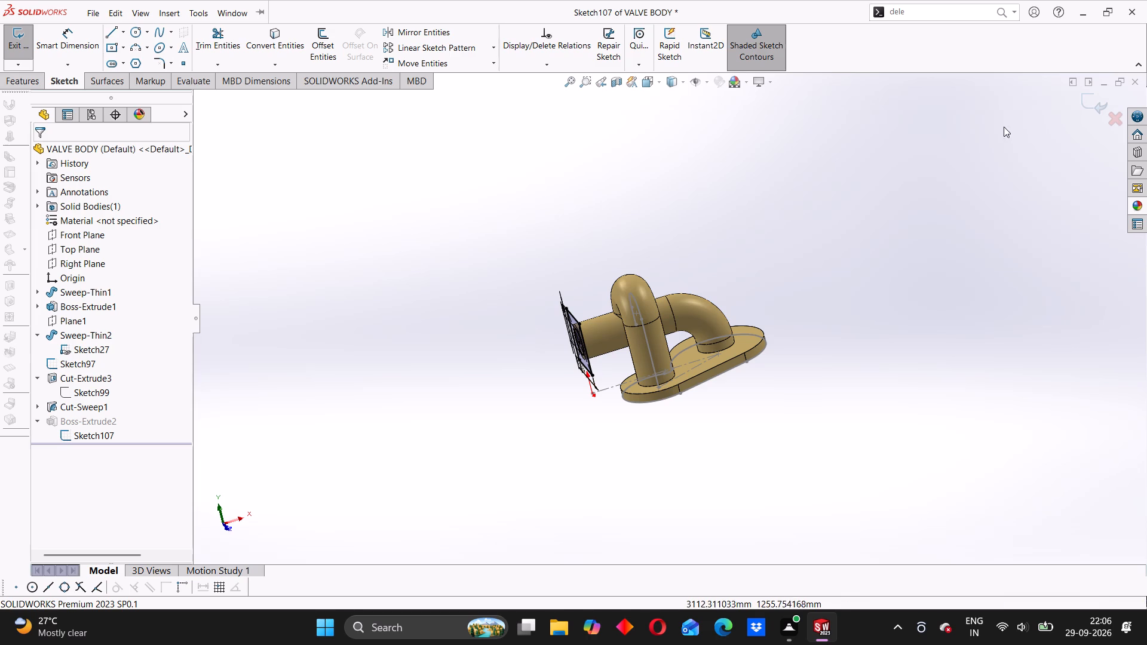
left_click(1089, 107)
Examine the square end plate, its bore and the horizontal pipe's open end from several angles.
middle_click_drag(597, 416, 611, 407)
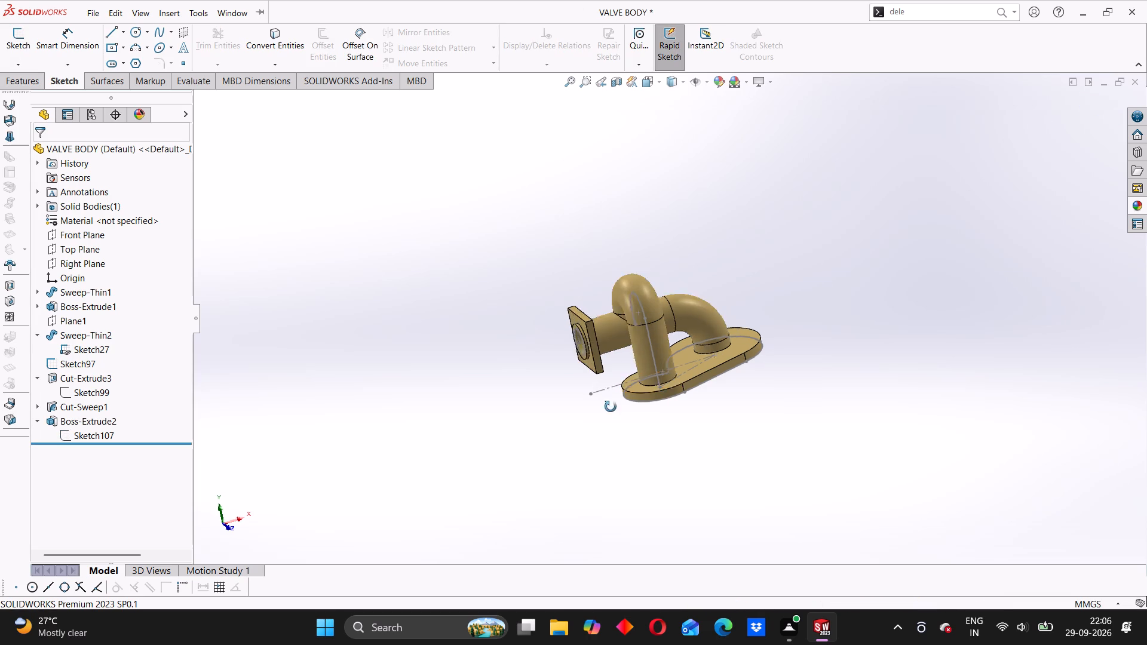
middle_click_drag(611, 407, 683, 357)
scroll(606, 322, "down", 5)
scroll(722, 345, "down", 3)
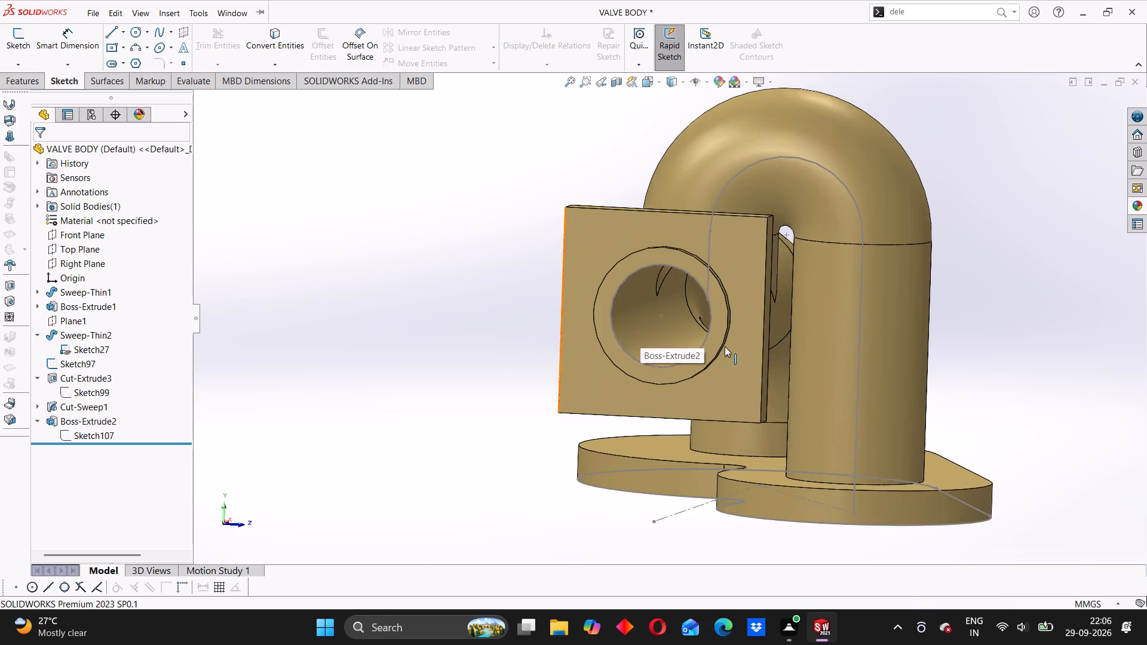
middle_click_drag(669, 370, 685, 373)
left_click(487, 315)
middle_click_drag(729, 335, 668, 354)
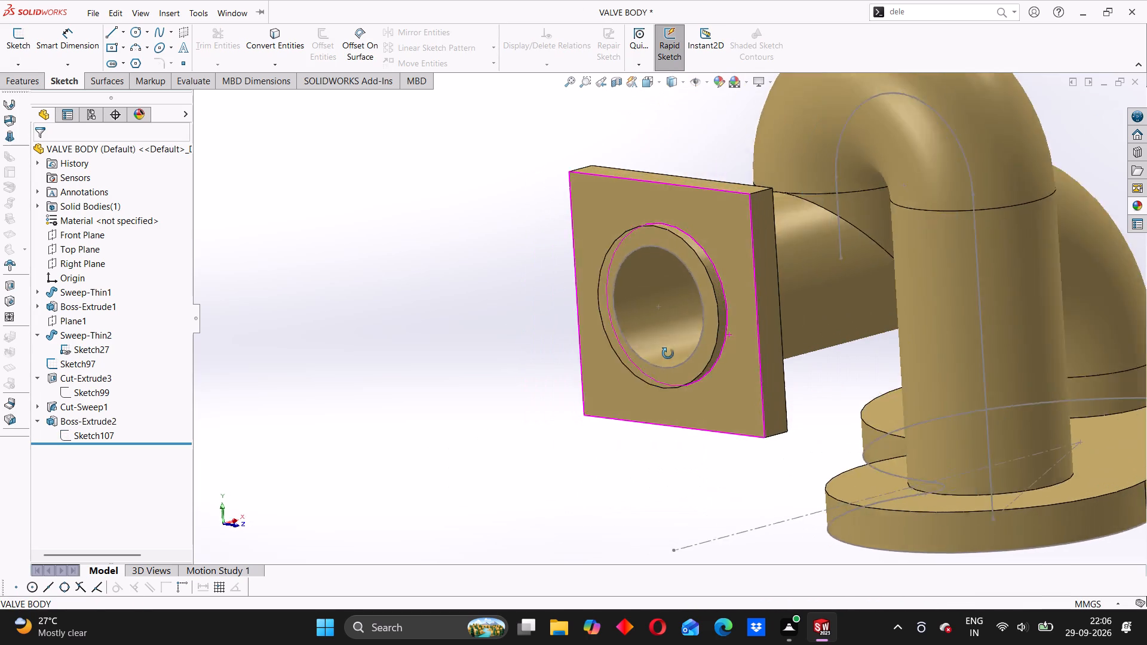
middle_click_drag(668, 354, 615, 395)
scroll(700, 306, "down", 2)
middle_click_drag(649, 345, 714, 328)
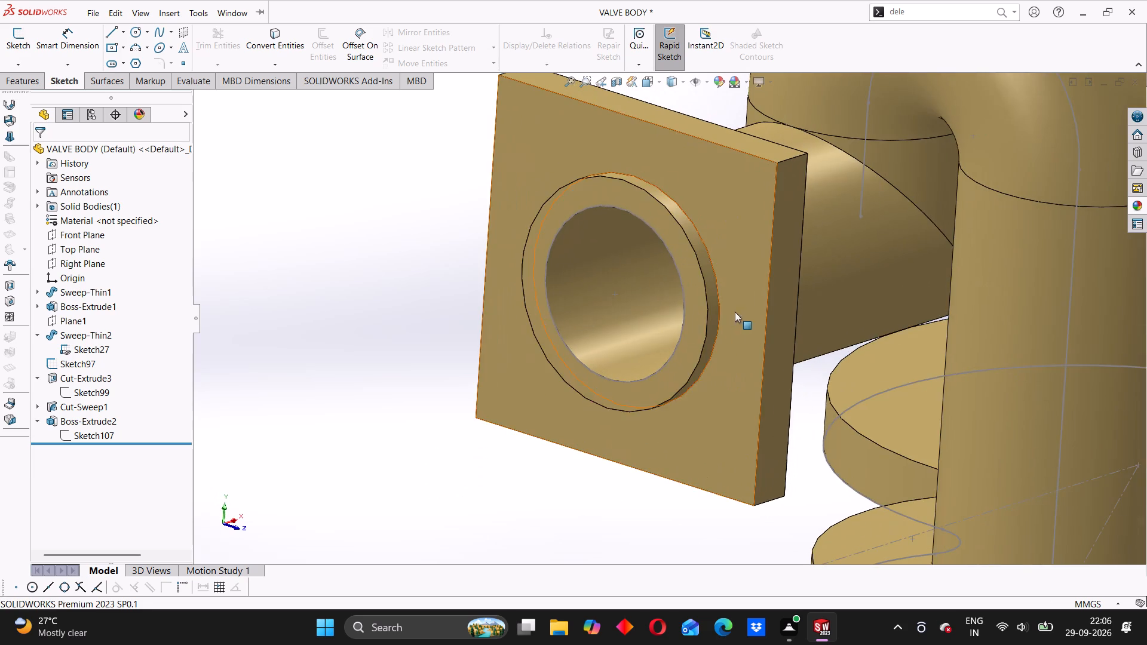
middle_click_drag(677, 321, 737, 304)
scroll(741, 295, "up", 1)
middle_click_drag(729, 304, 689, 326)
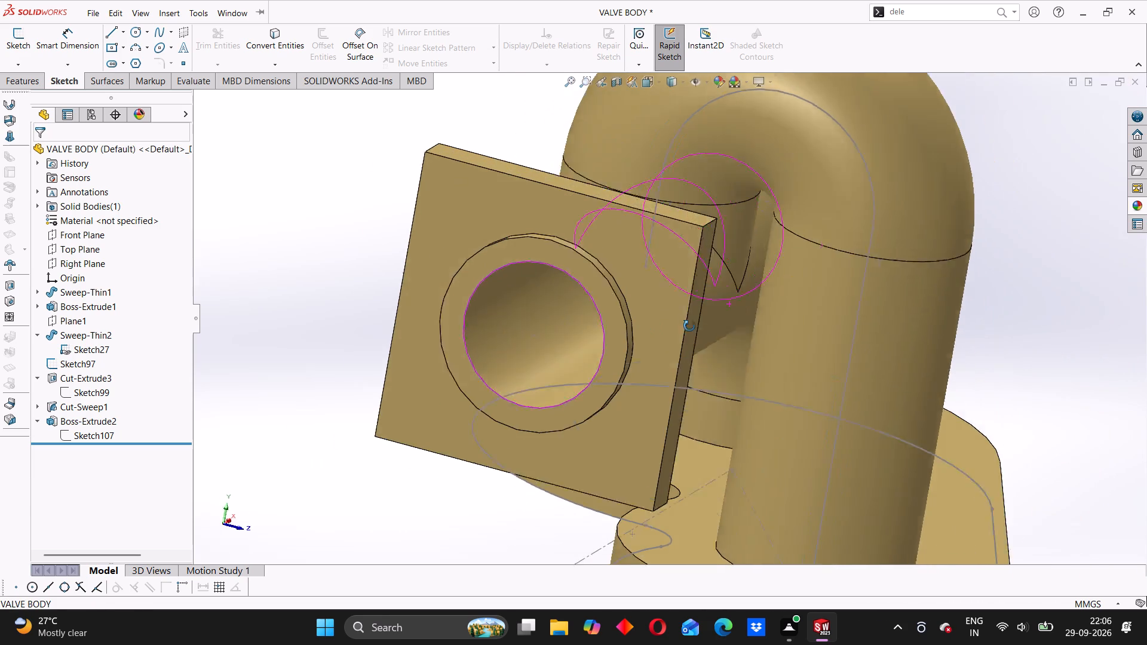
middle_click_drag(689, 326, 683, 328)
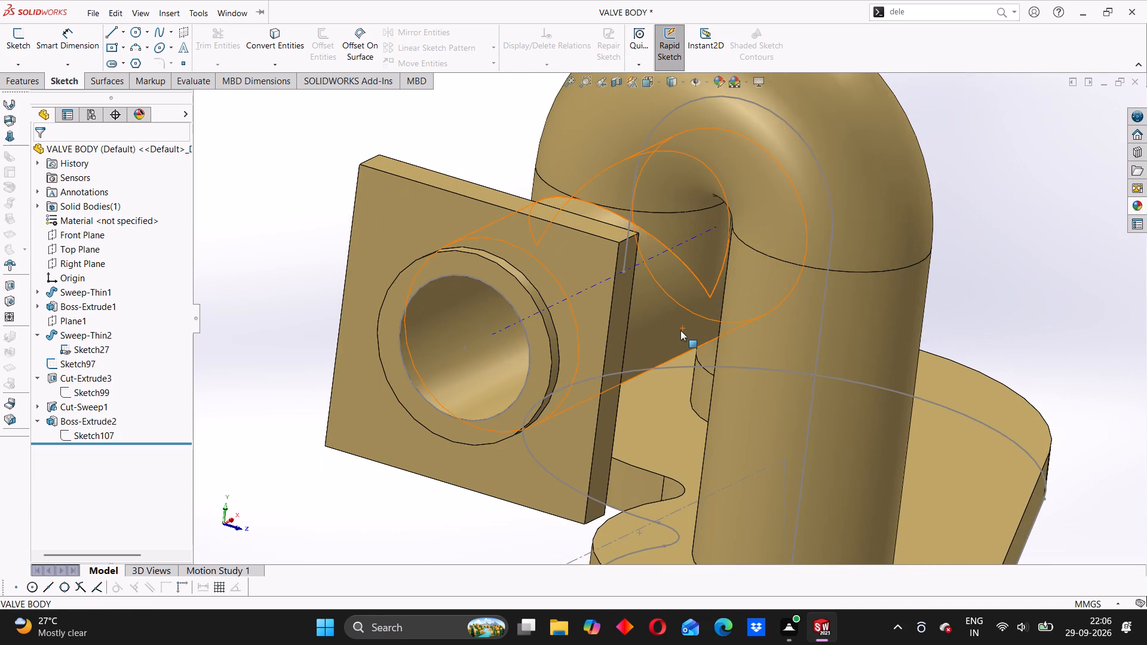
scroll(654, 336, "up", 3)
scroll(606, 361, "up", 2)
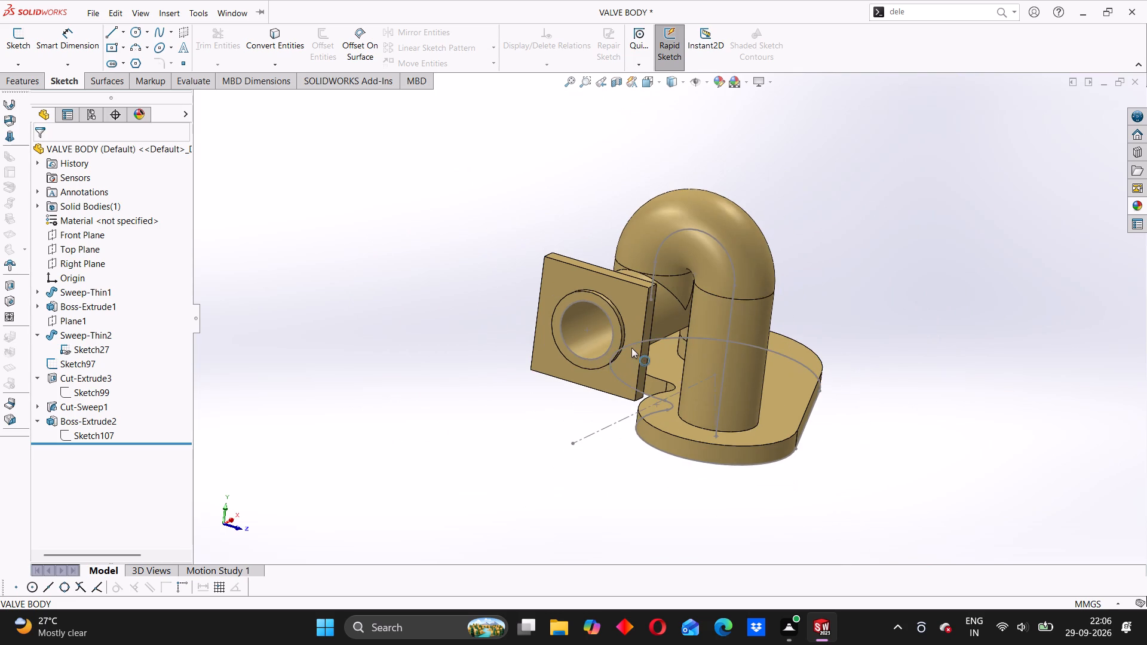
middle_click_drag(625, 354, 562, 376)
scroll(541, 363, "down", 3)
middle_click_drag(534, 370, 565, 349)
scroll(569, 325, "down", 1)
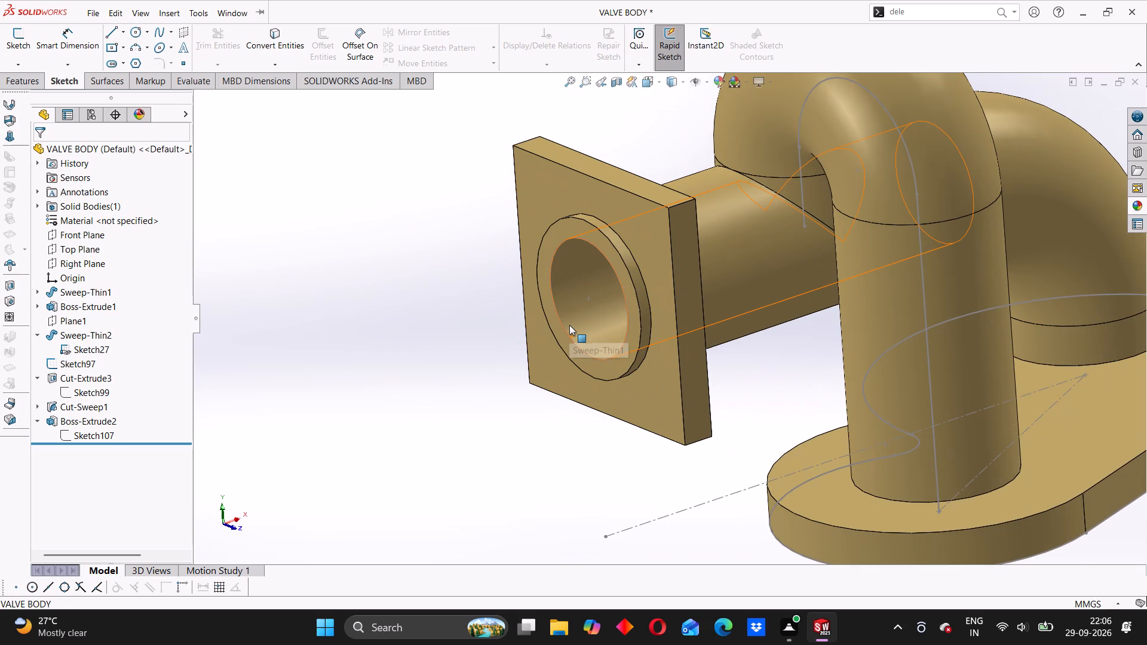
scroll(599, 314, "up", 2)
middle_click_drag(544, 355, 562, 334)
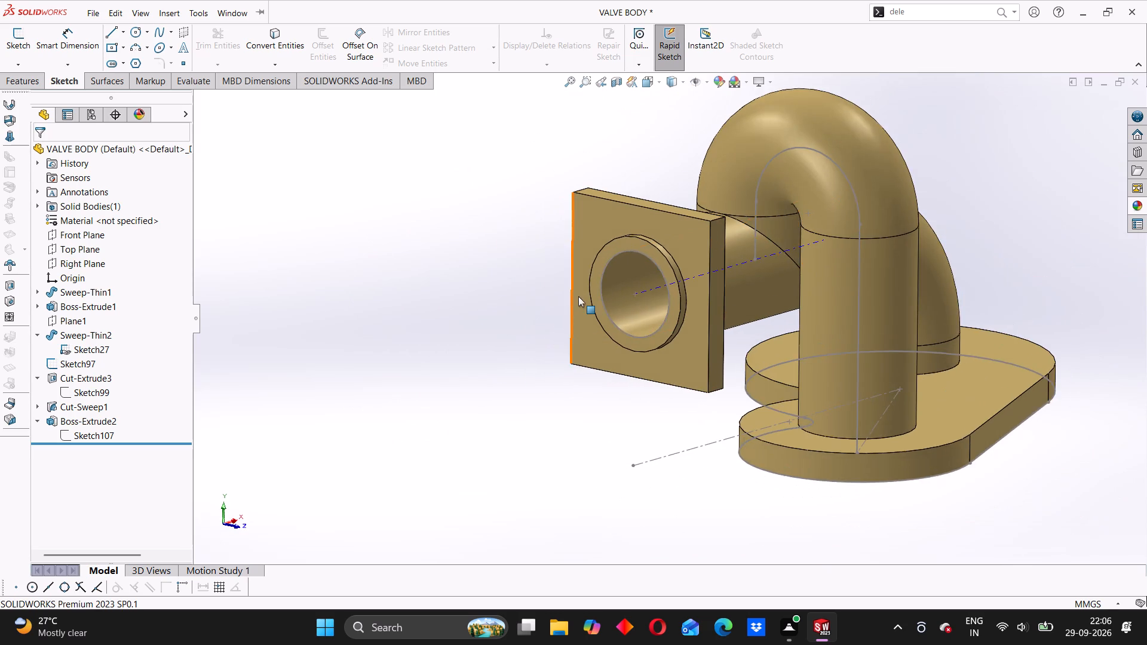
scroll(578, 296, "down", 2)
scroll(576, 321, "up", 3)
middle_click_drag(645, 360, 631, 331)
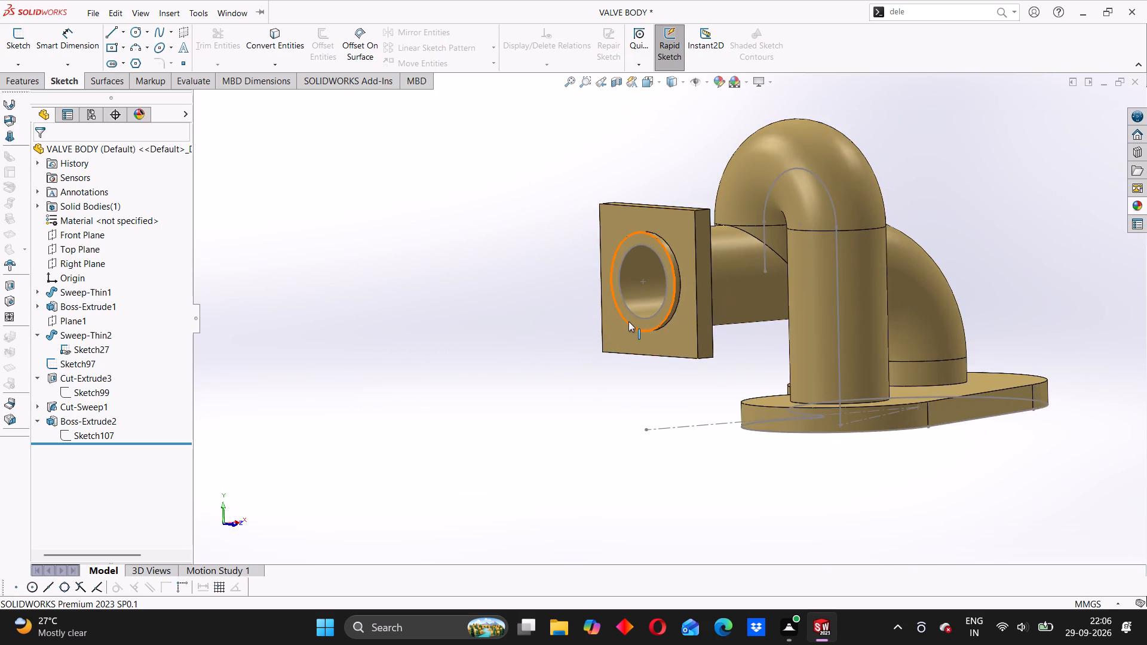
scroll(628, 321, "down", 2)
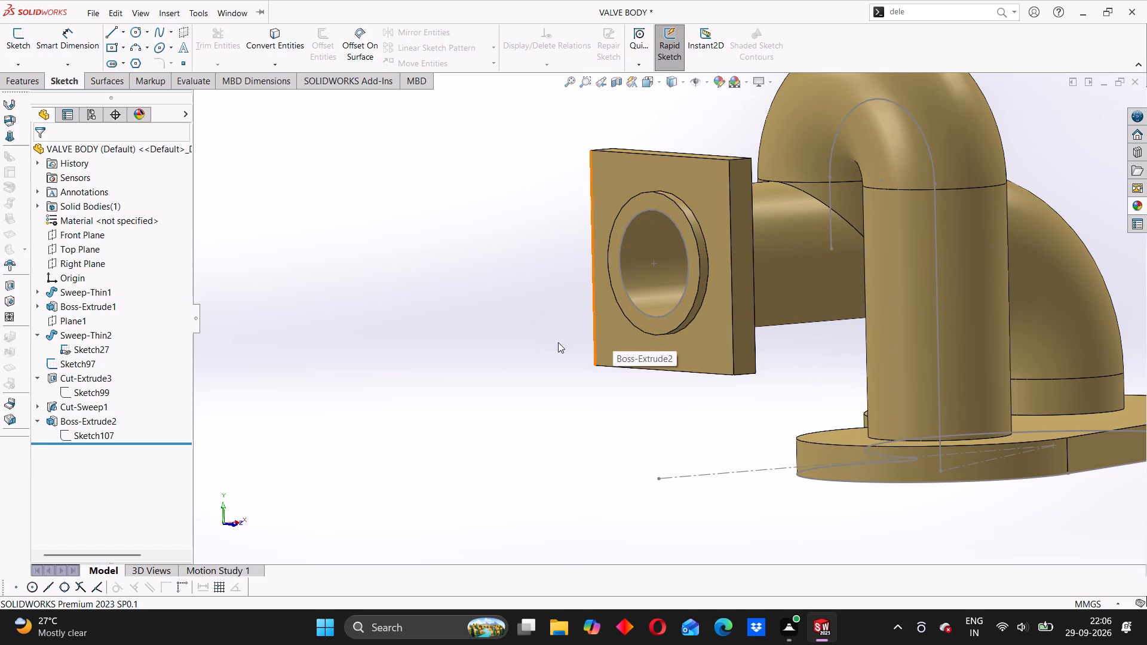
left_click(558, 342)
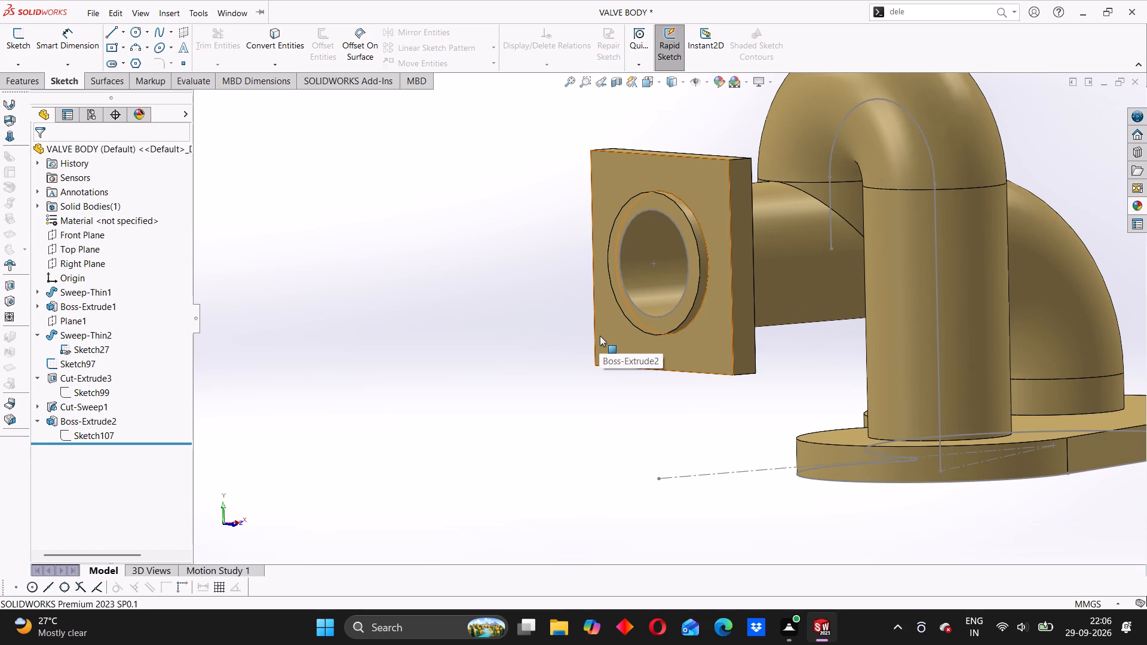
scroll(600, 336, "up", 1)
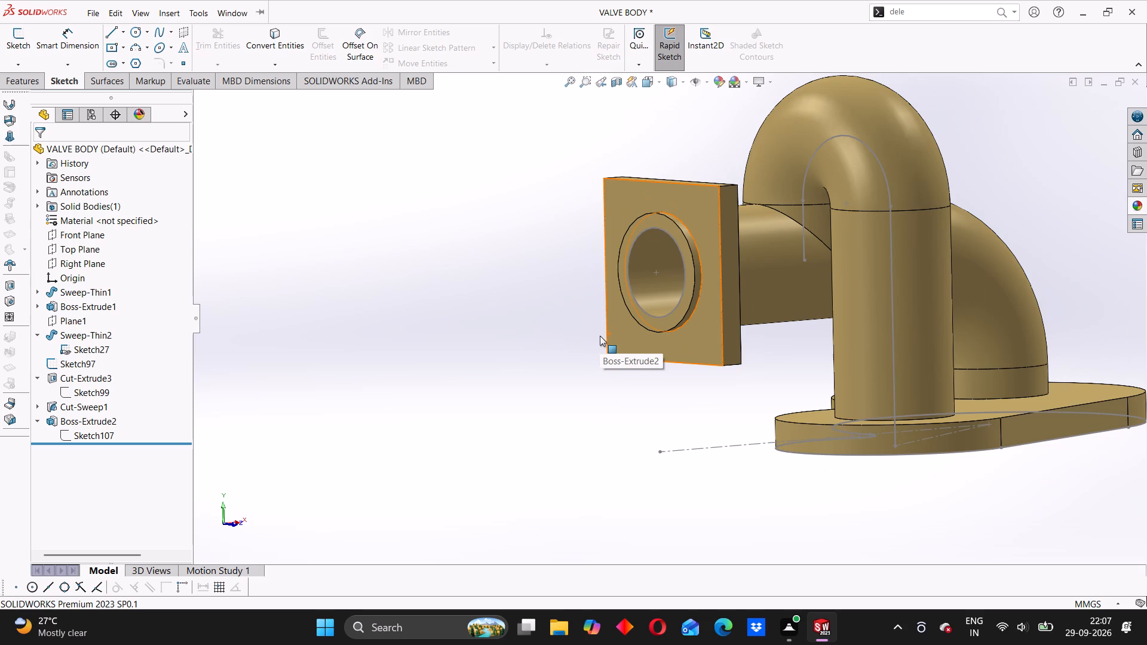
scroll(639, 331, "up", 1)
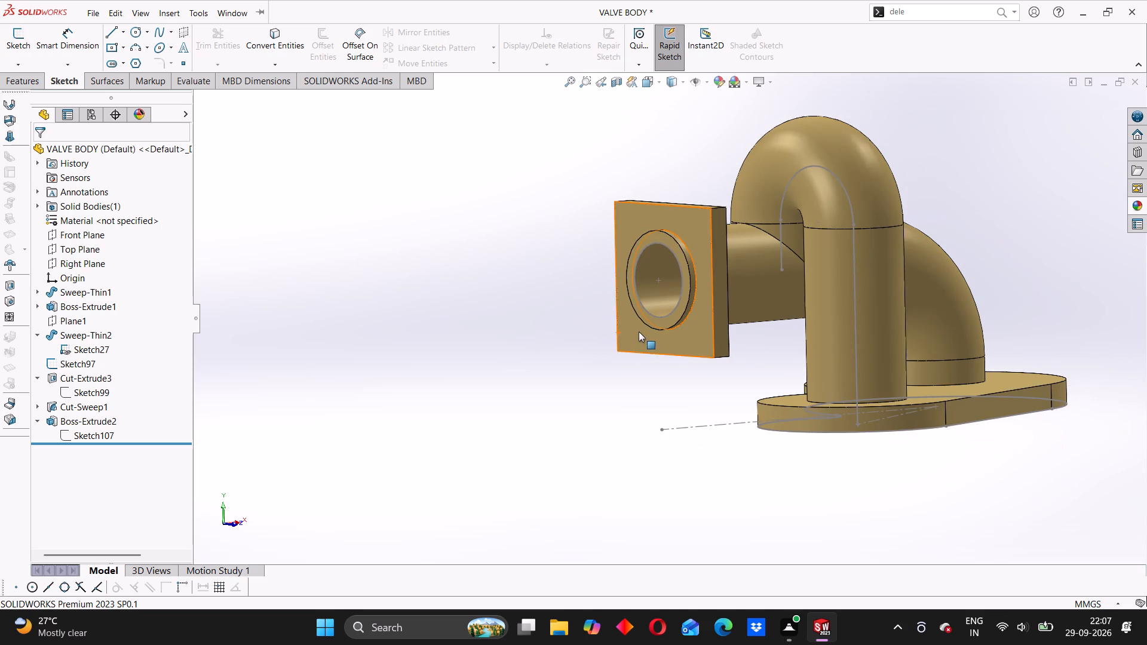
middle_click_drag(638, 331, 617, 348)
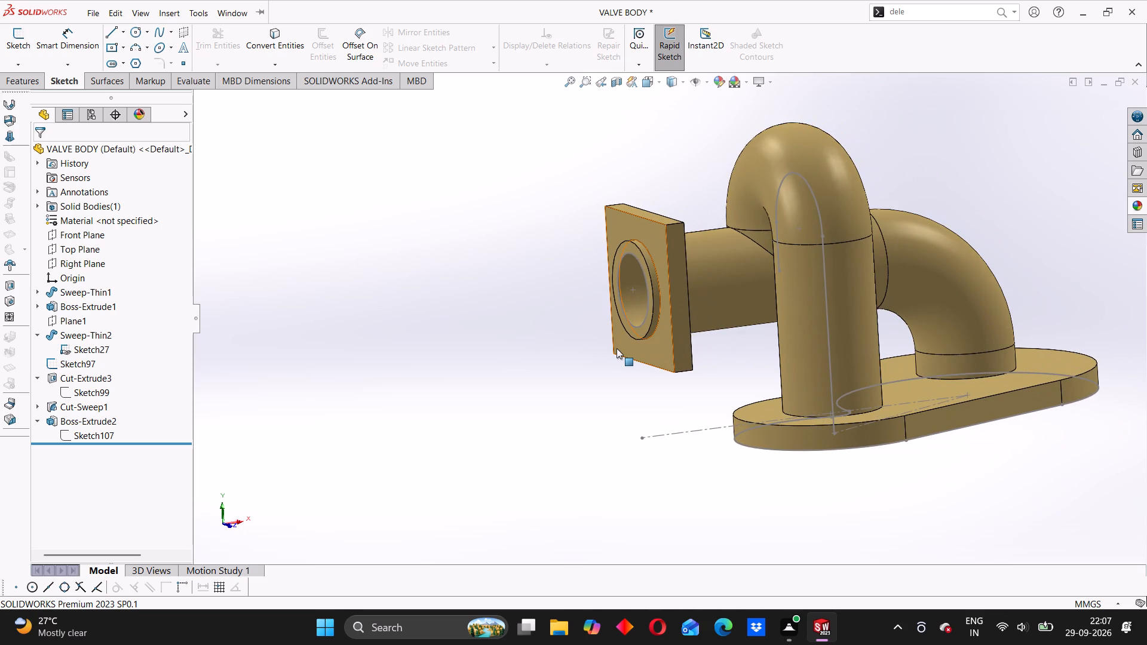
scroll(617, 348, "up", 2)
middle_click_drag(616, 348, 631, 342)
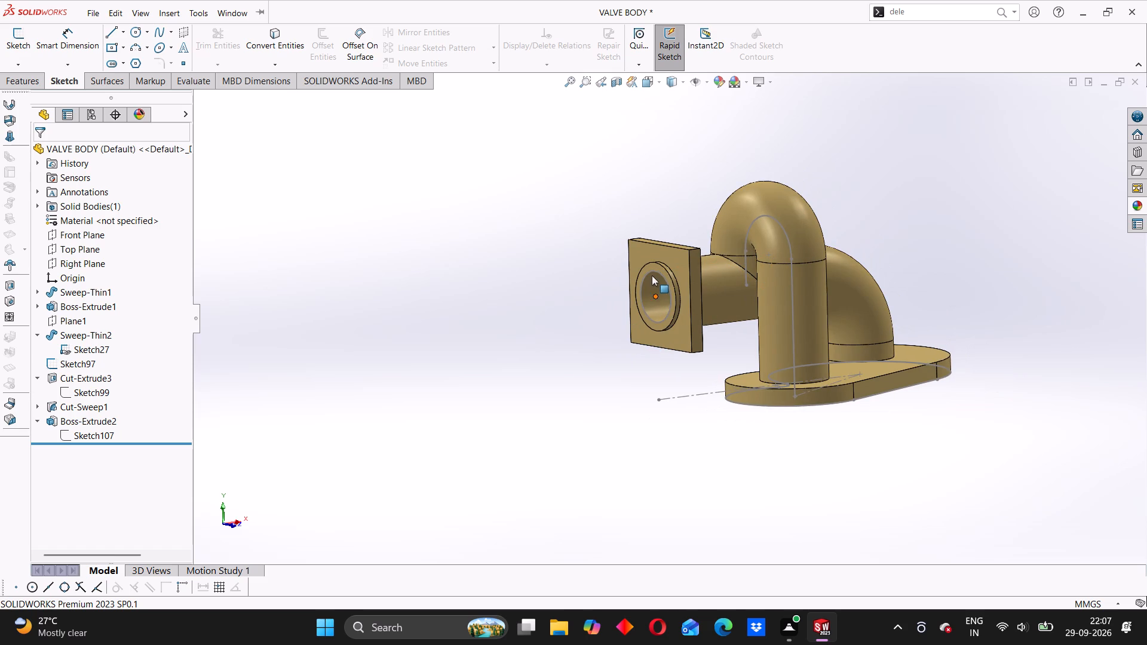
Start a sketch on the horizontal pipe's end face, show the plate's sketch, and convert its four square edges plus the 30 mm bore circle.
right_click(655, 266)
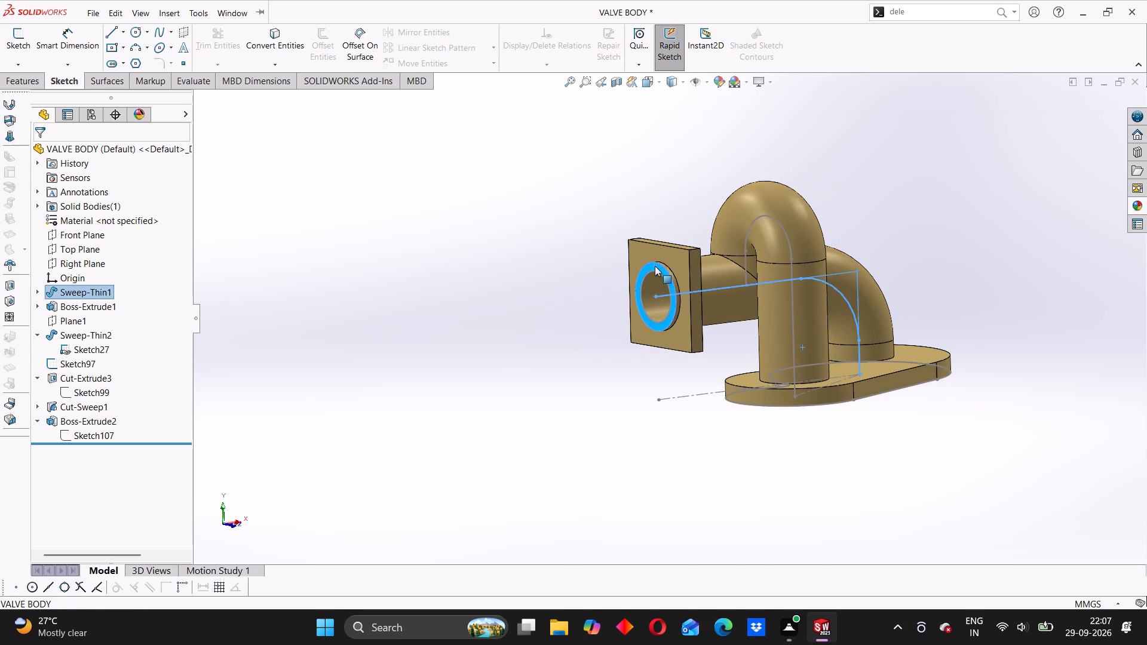
left_click(685, 243)
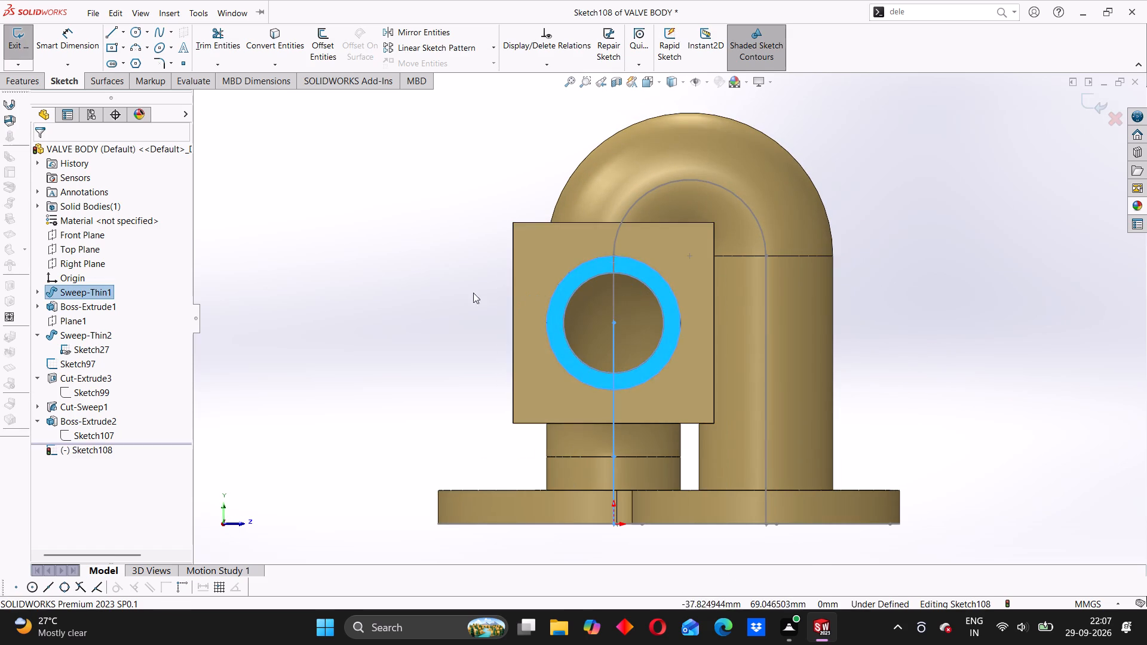
left_click(66, 435)
left_click(77, 423)
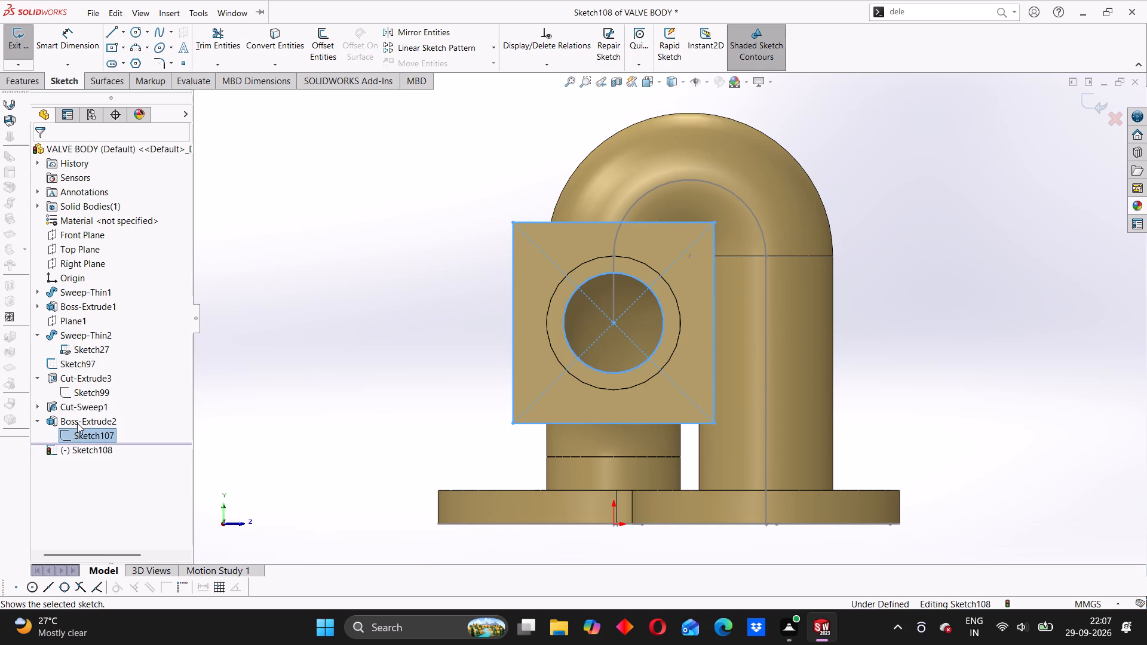
left_click(266, 45)
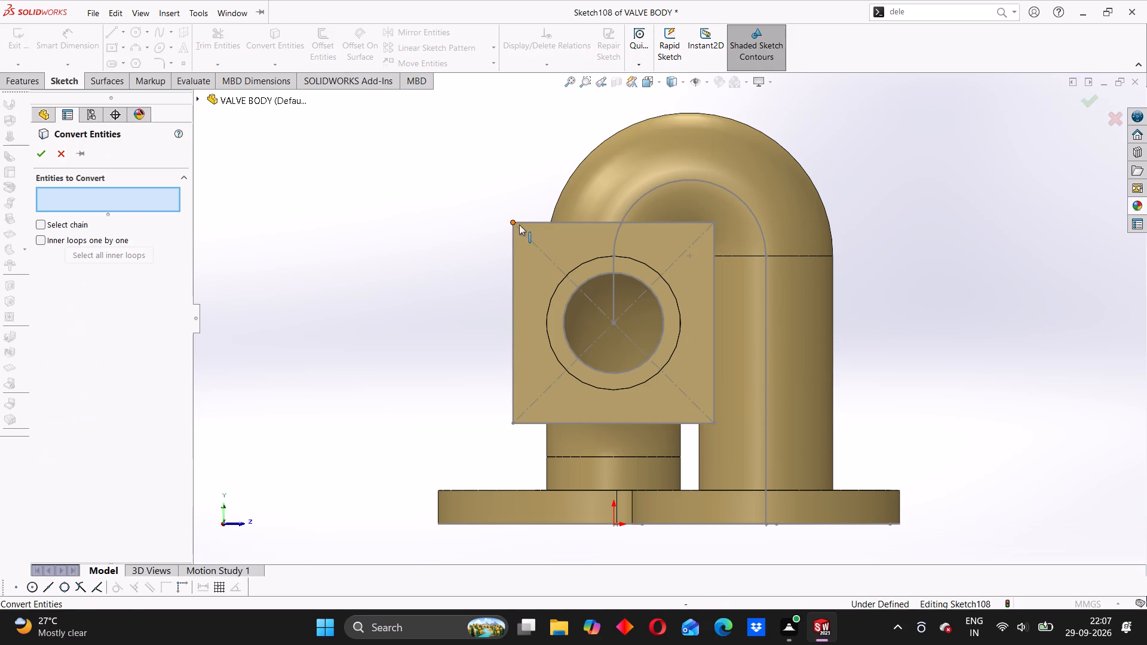
left_click(554, 222)
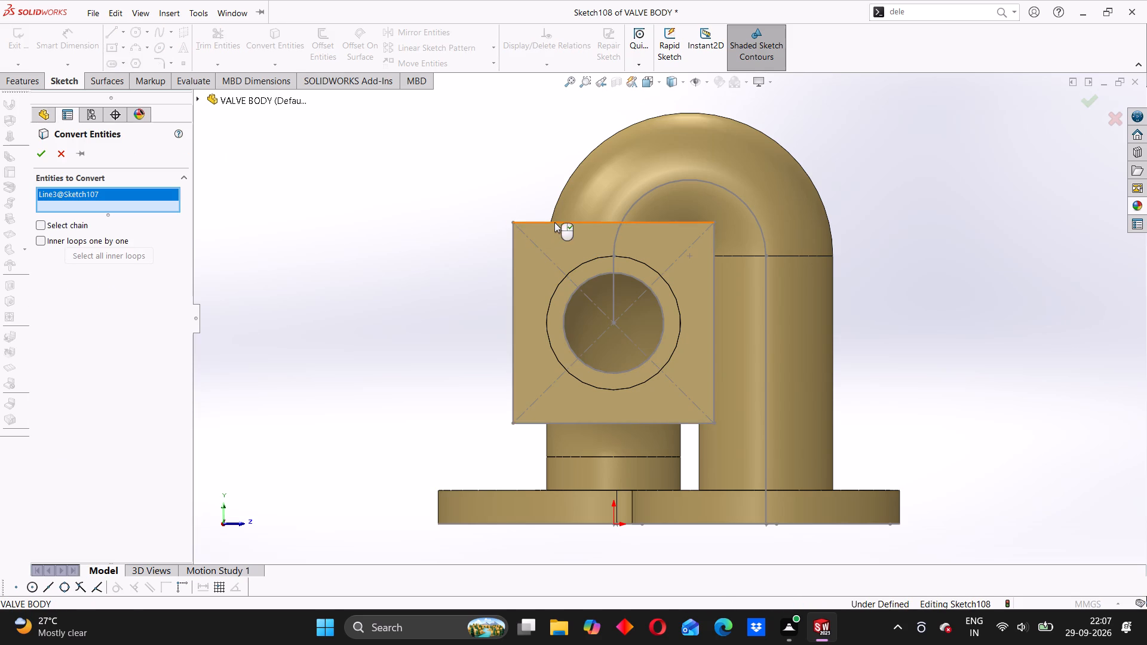
left_click(511, 259)
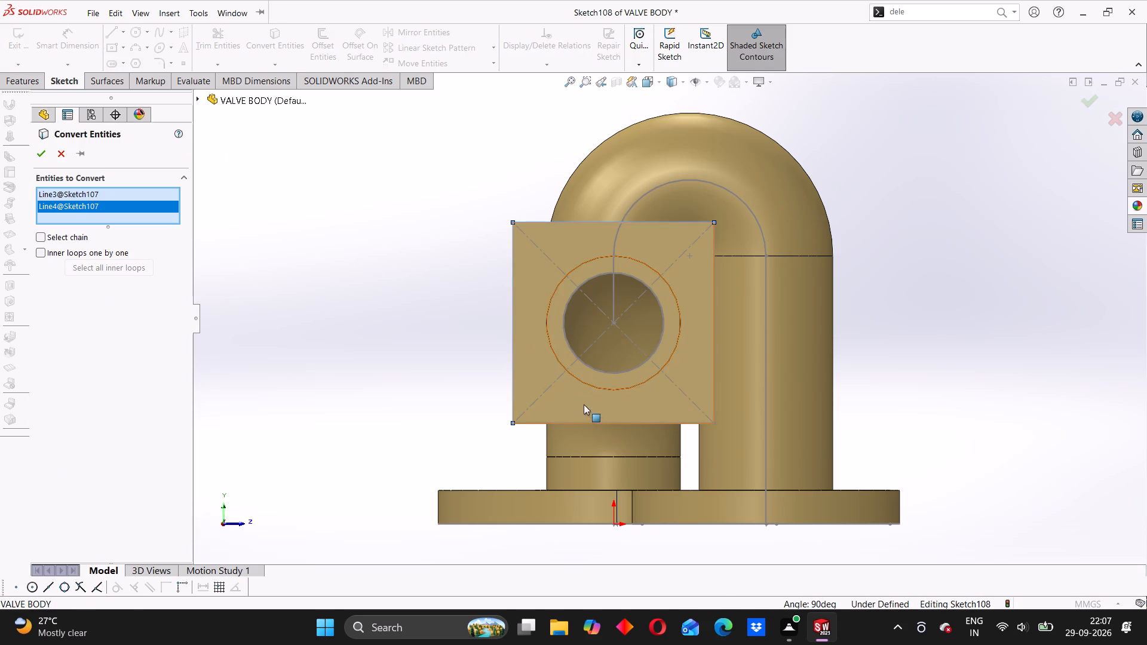
left_click(582, 425)
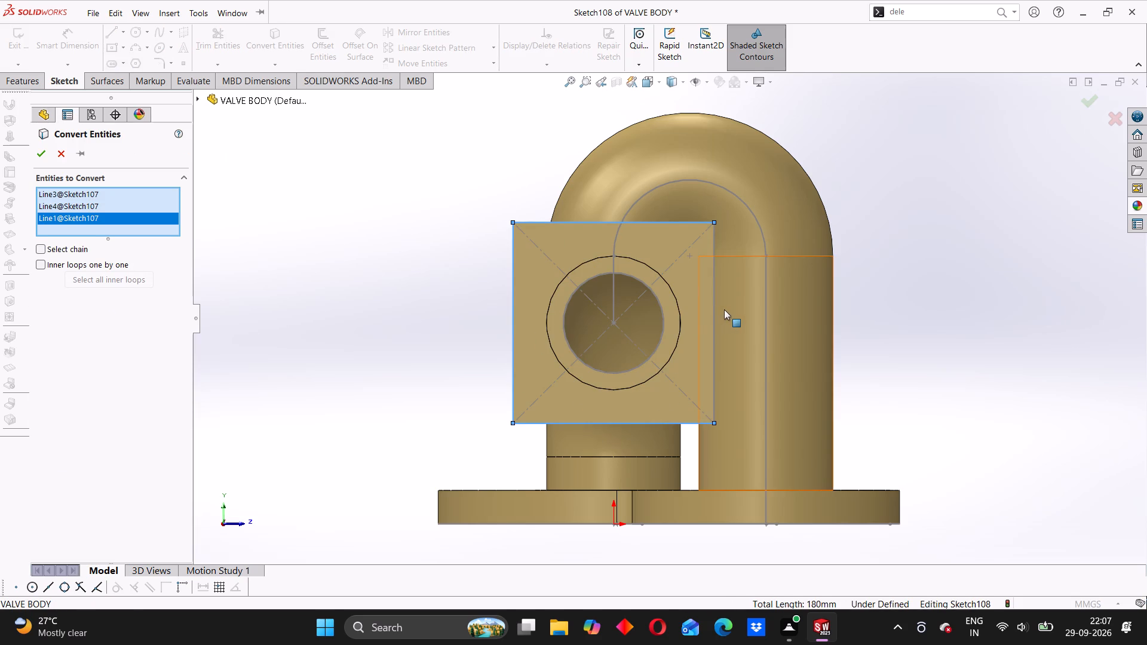
left_click(714, 318)
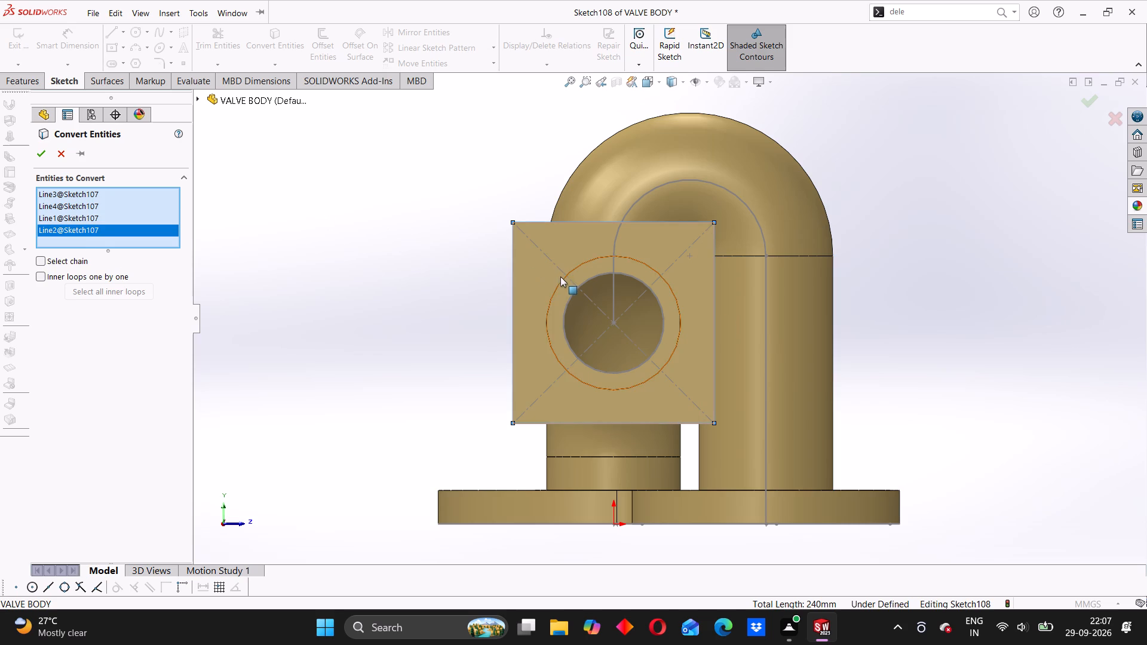
left_click(573, 290)
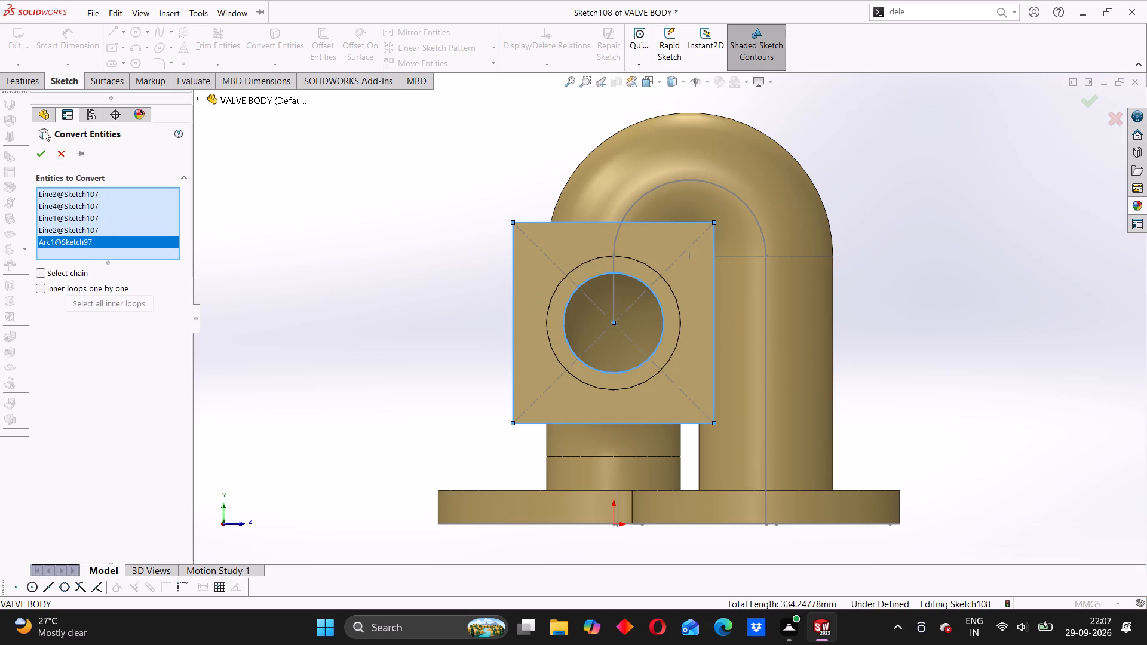
left_click(38, 145)
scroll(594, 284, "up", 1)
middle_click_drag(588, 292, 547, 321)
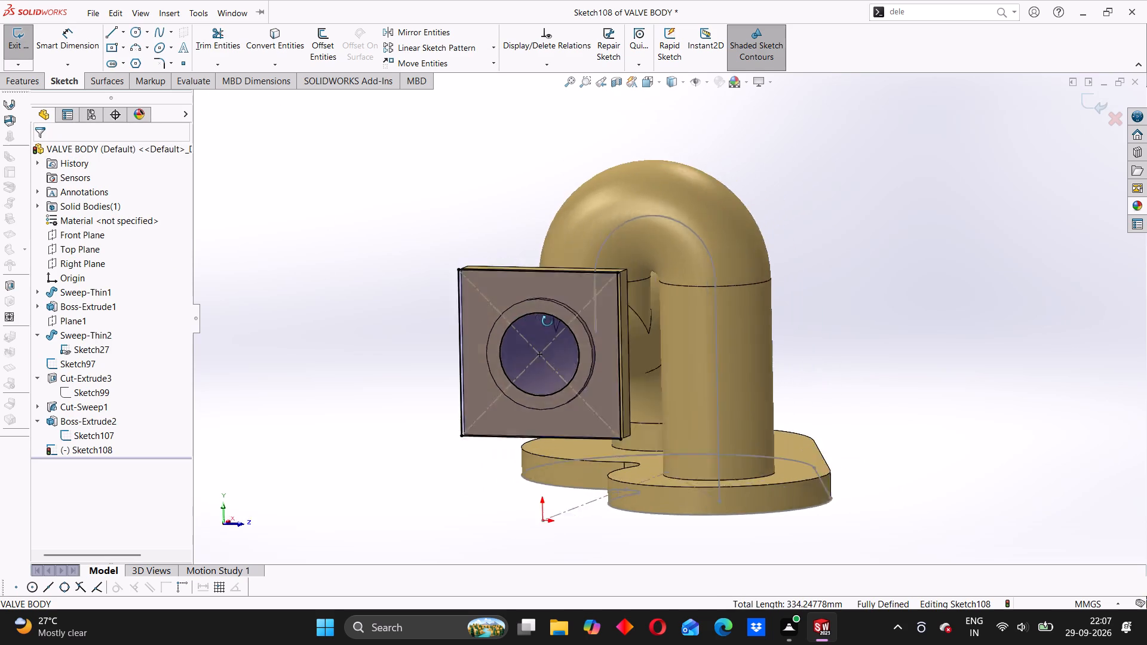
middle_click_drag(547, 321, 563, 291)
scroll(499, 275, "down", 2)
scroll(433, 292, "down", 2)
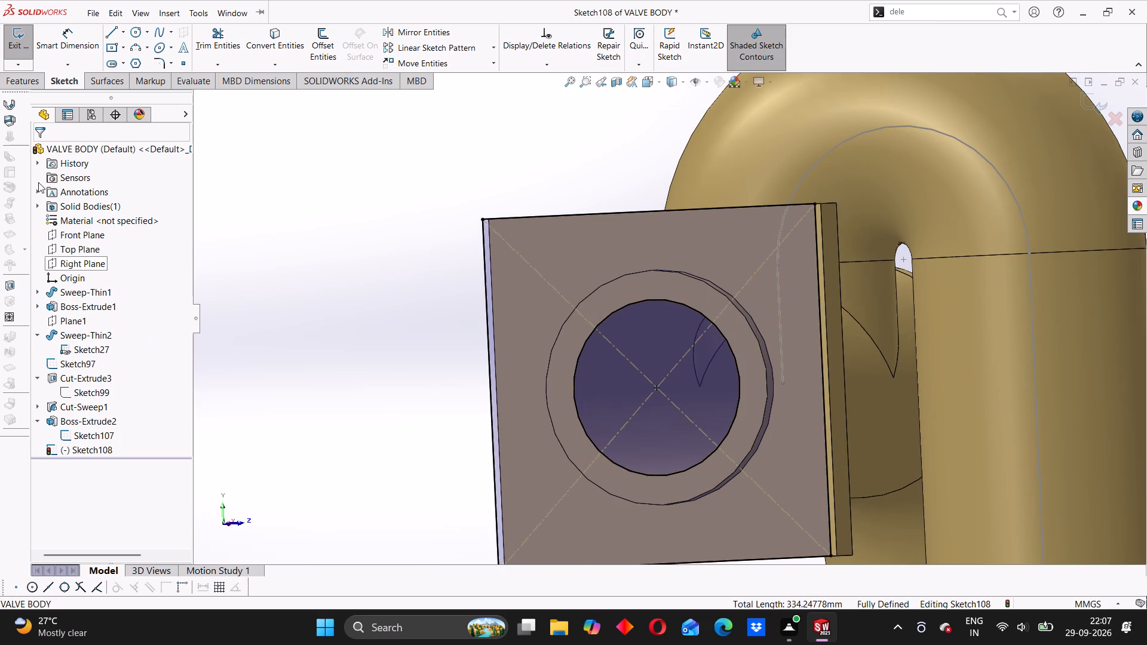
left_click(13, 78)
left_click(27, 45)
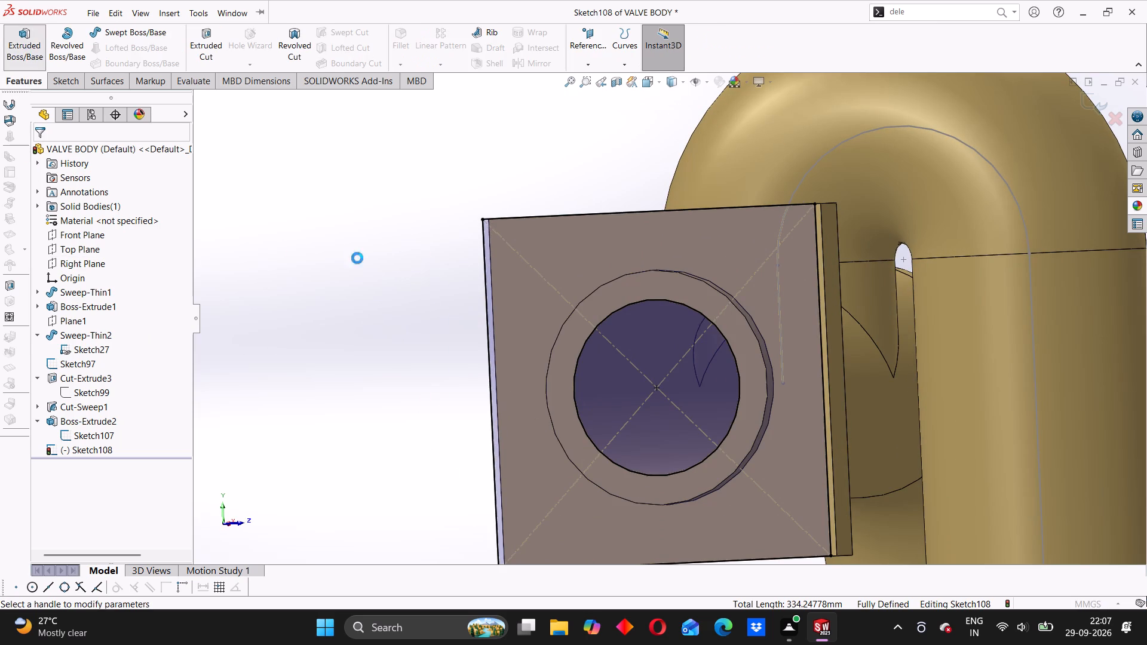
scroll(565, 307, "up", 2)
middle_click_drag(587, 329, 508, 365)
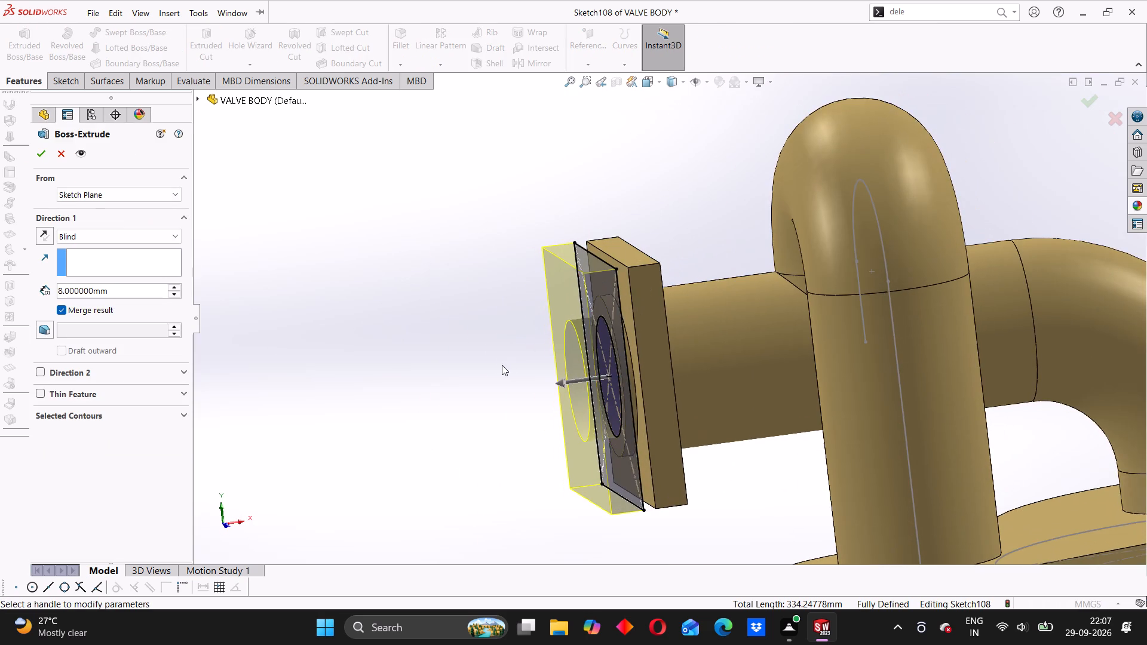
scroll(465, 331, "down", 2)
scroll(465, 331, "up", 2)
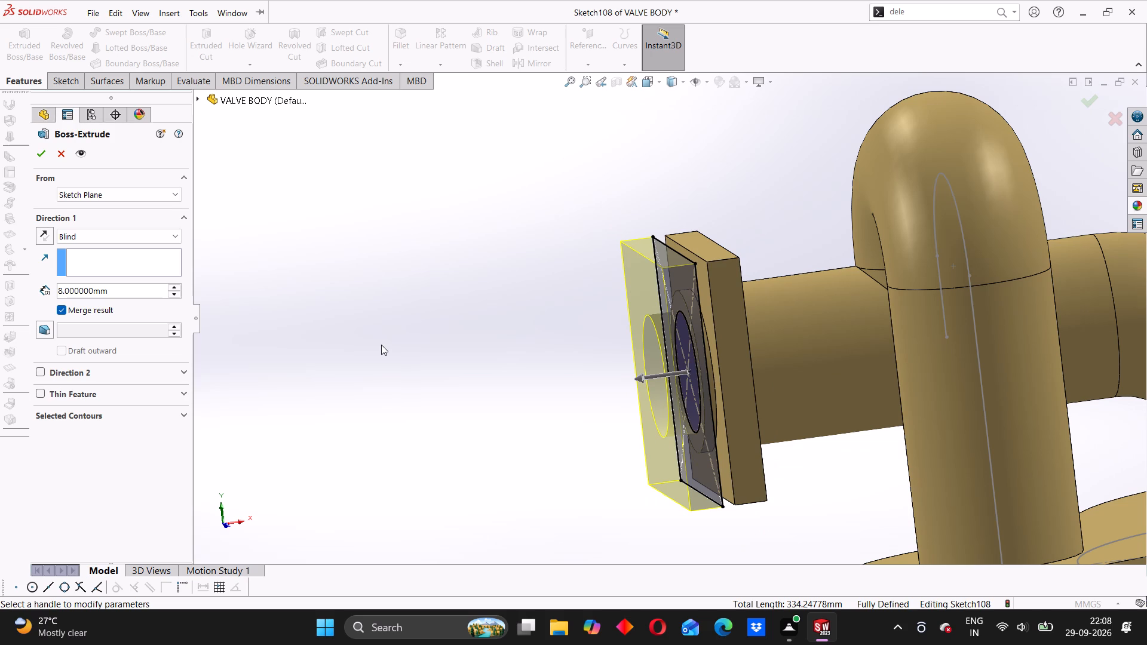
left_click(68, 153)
Exit the new end-face sketch, keeping the converted square and bore circle.
right_click(88, 453)
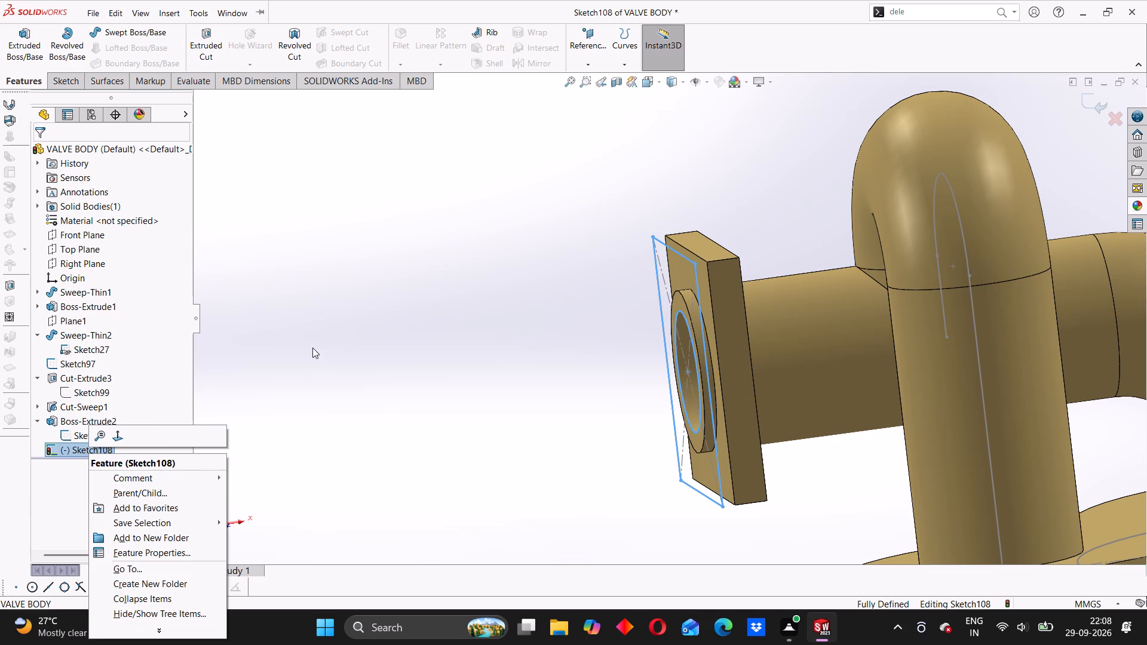
left_click(317, 345)
left_click(1102, 104)
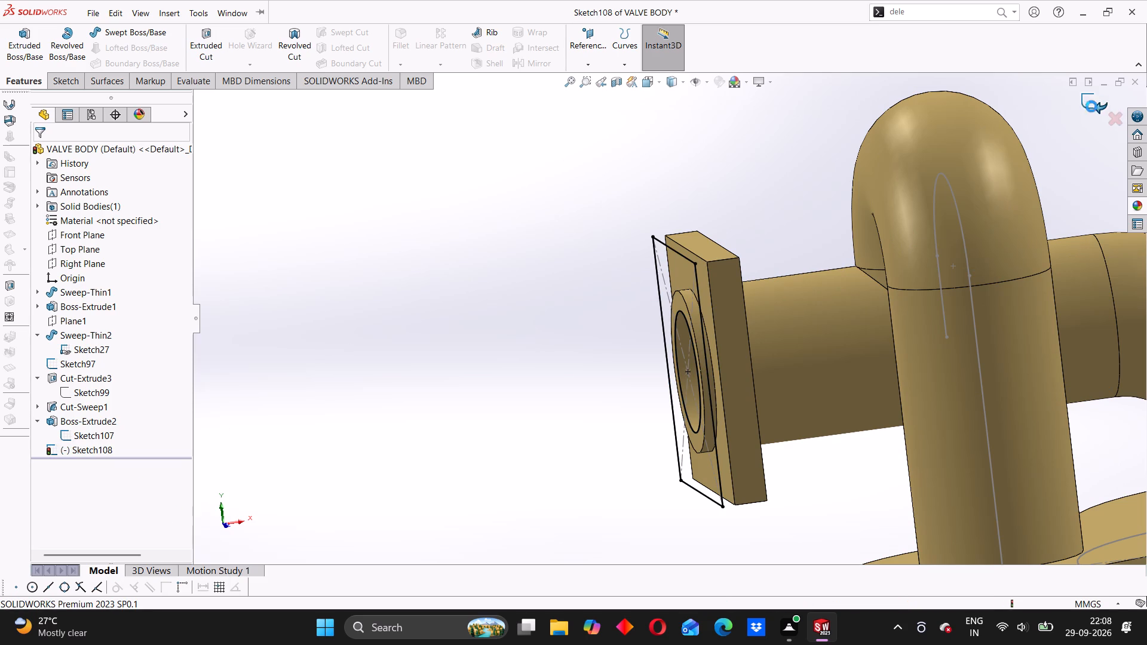
Delete the sketch of the converted square and bore circle on the horizontal pipe's end face.
right_click(83, 448)
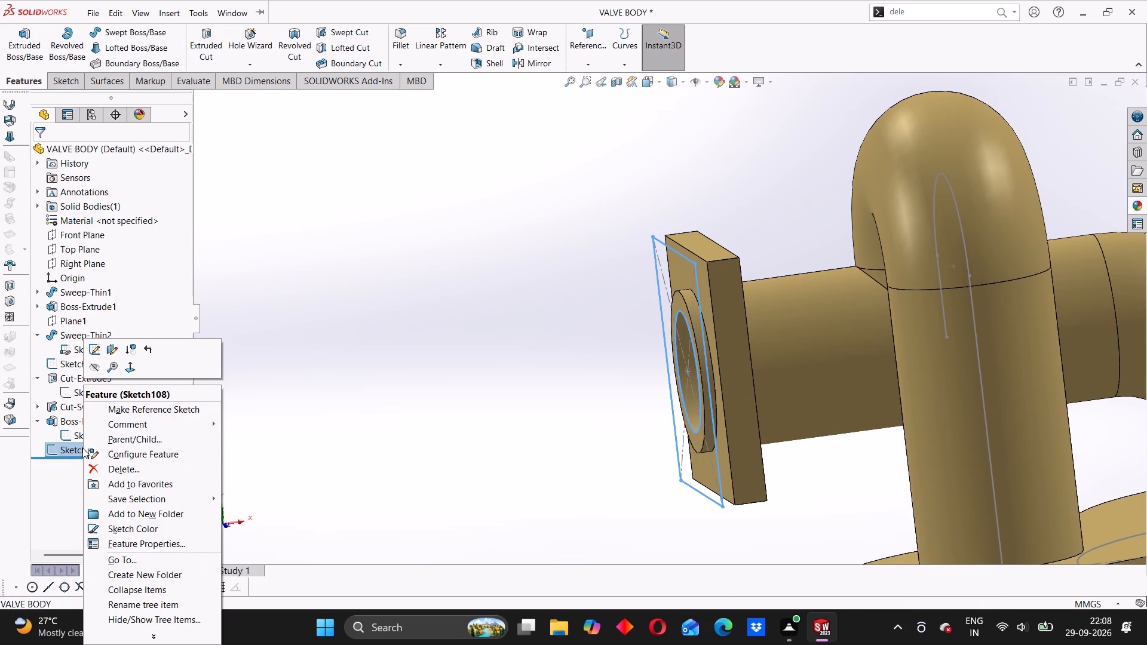
left_click(100, 464)
left_click(655, 232)
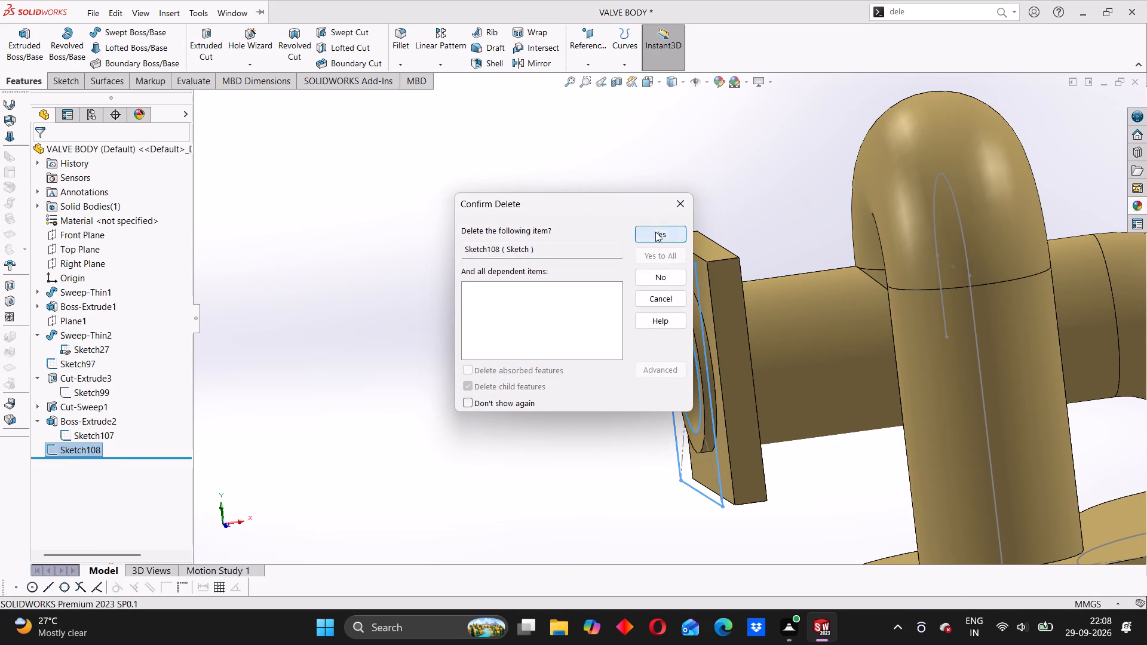
scroll(618, 322, "up", 2)
middle_click_drag(608, 332, 642, 339)
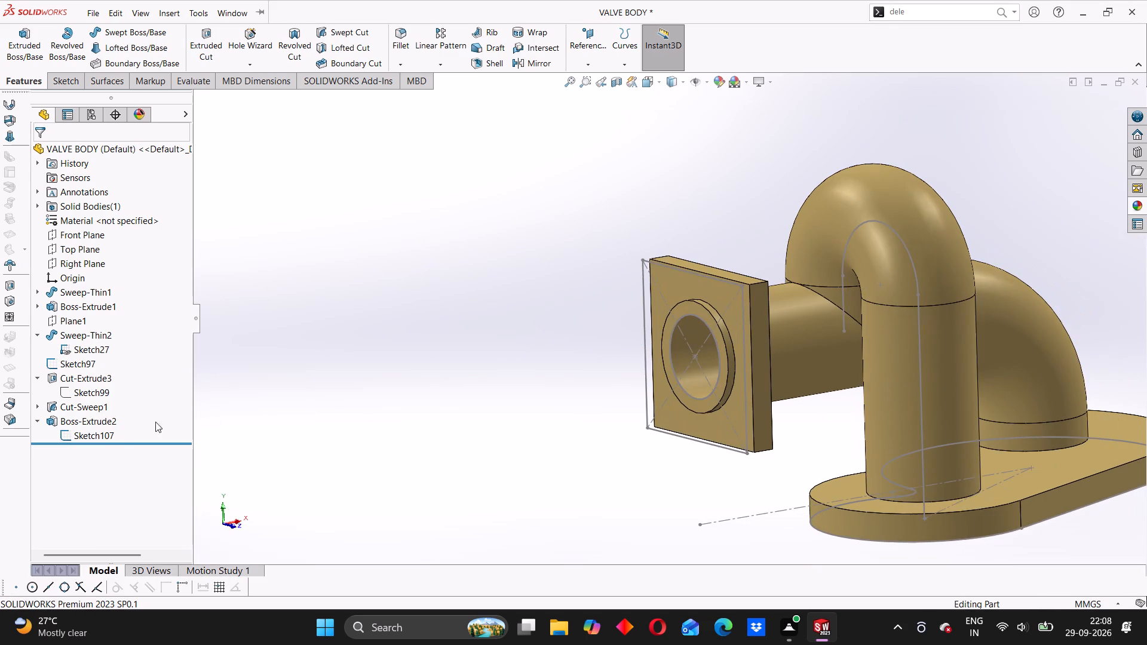
Hide the square plate's sketch beneath its boss extrusion.
right_click(82, 438)
left_click(96, 414)
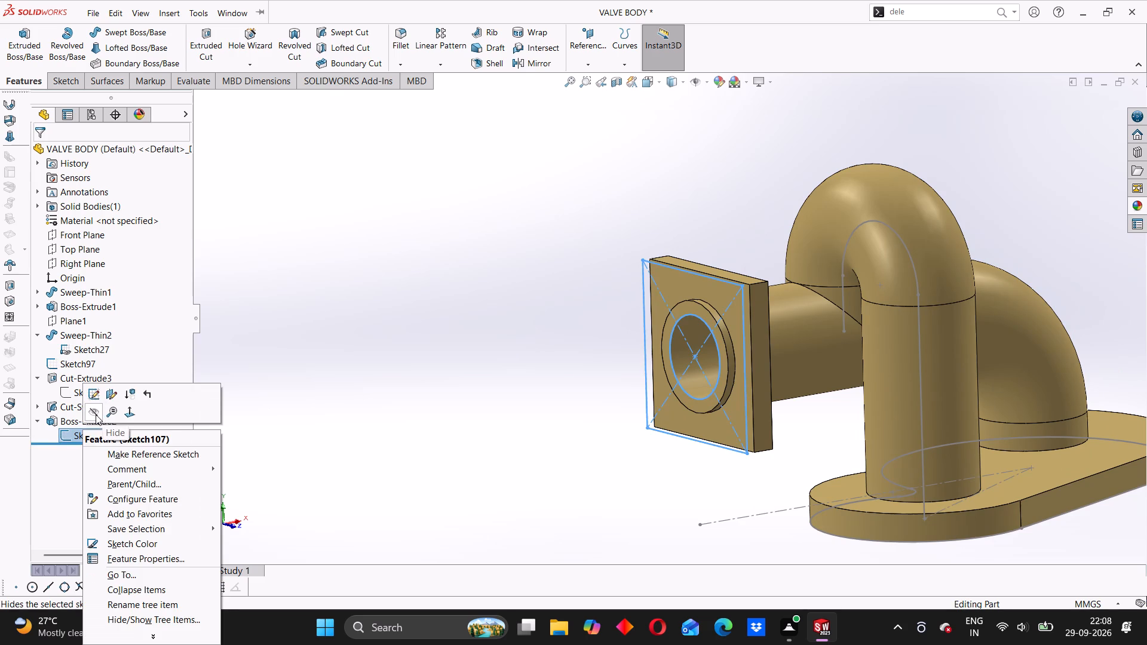
middle_click_drag(649, 379, 593, 408)
middle_click_drag(514, 381, 568, 410)
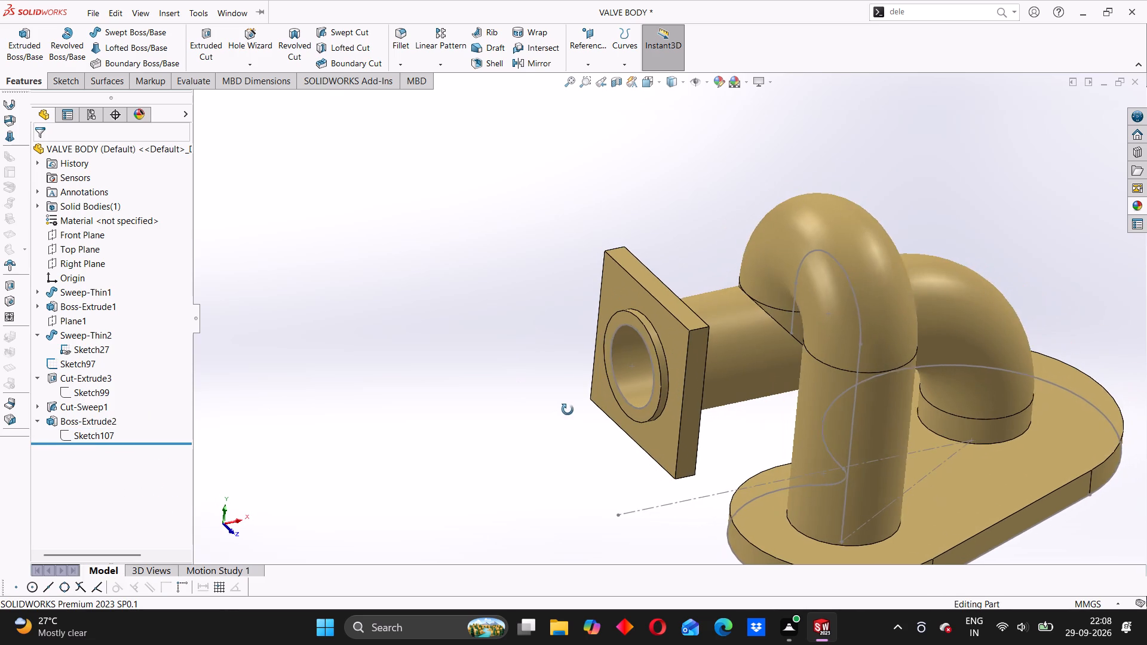
middle_click_drag(568, 410, 568, 410)
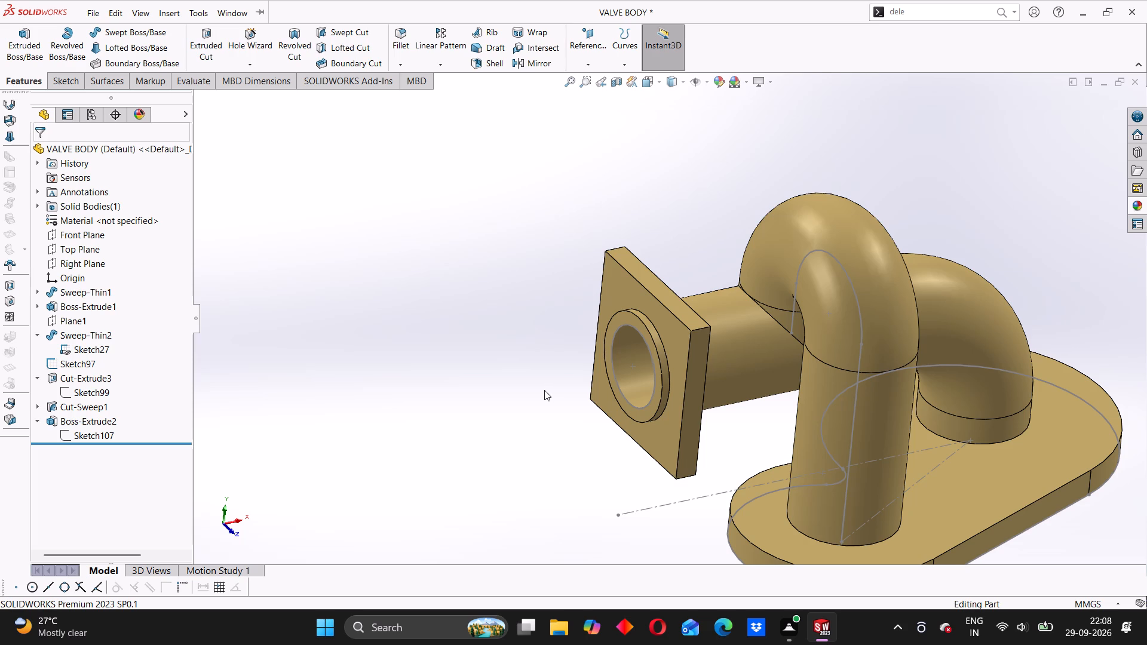
Fillet the four short corner edges of the square end plate with an 8 mm radius.
scroll(573, 398, "up", 2)
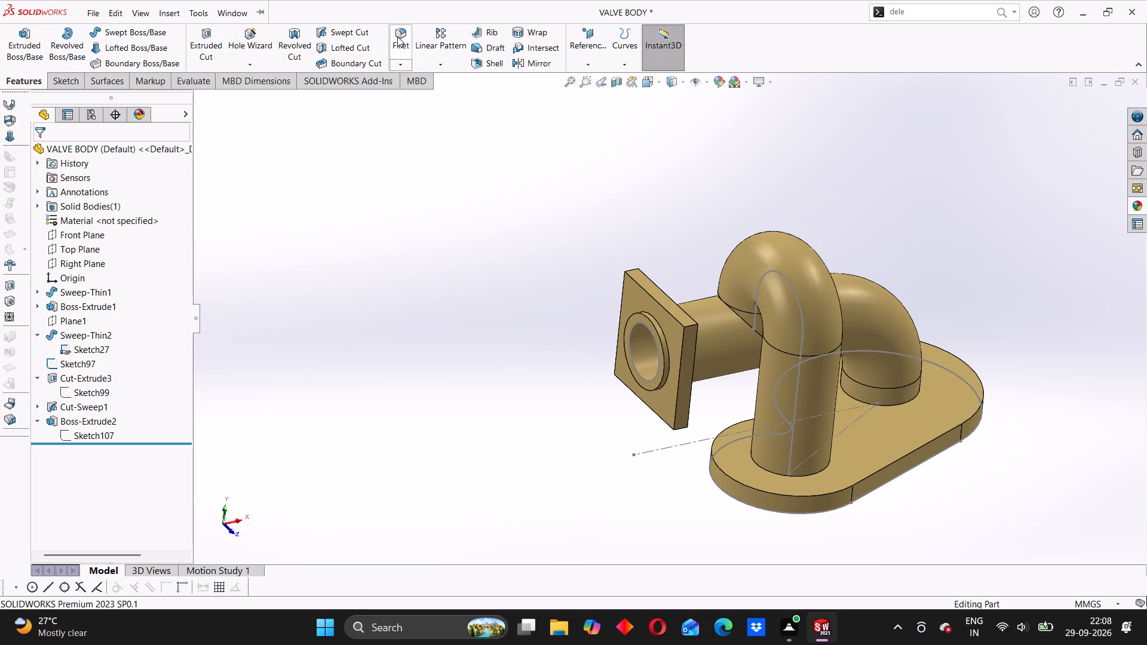
left_click(397, 36)
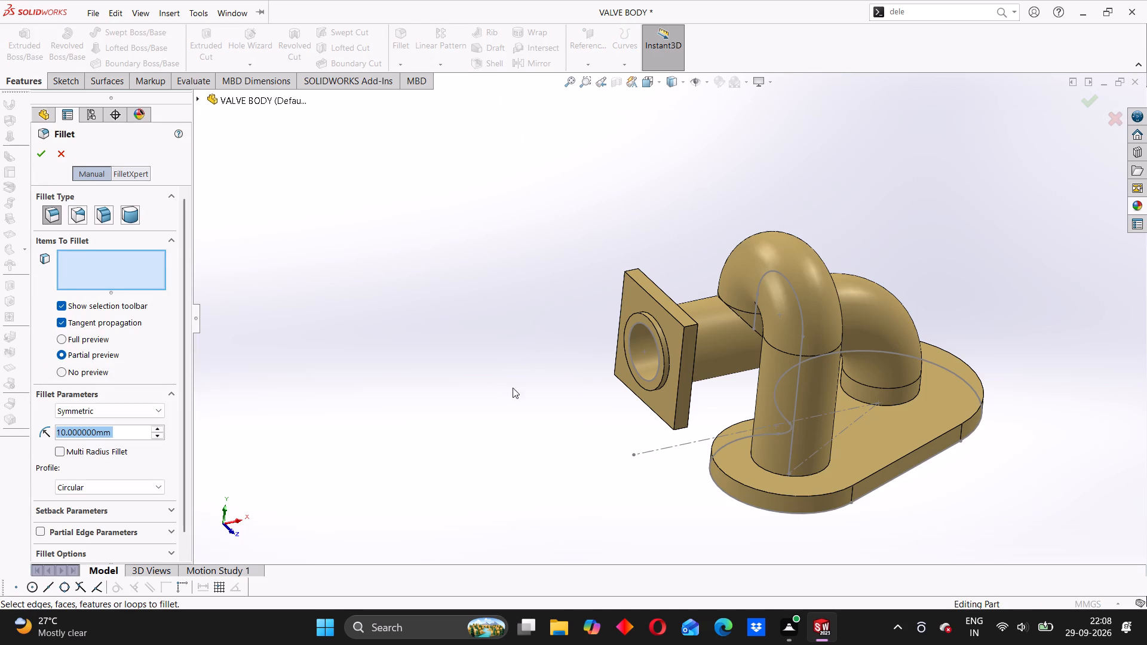
scroll(546, 363, "down", 1)
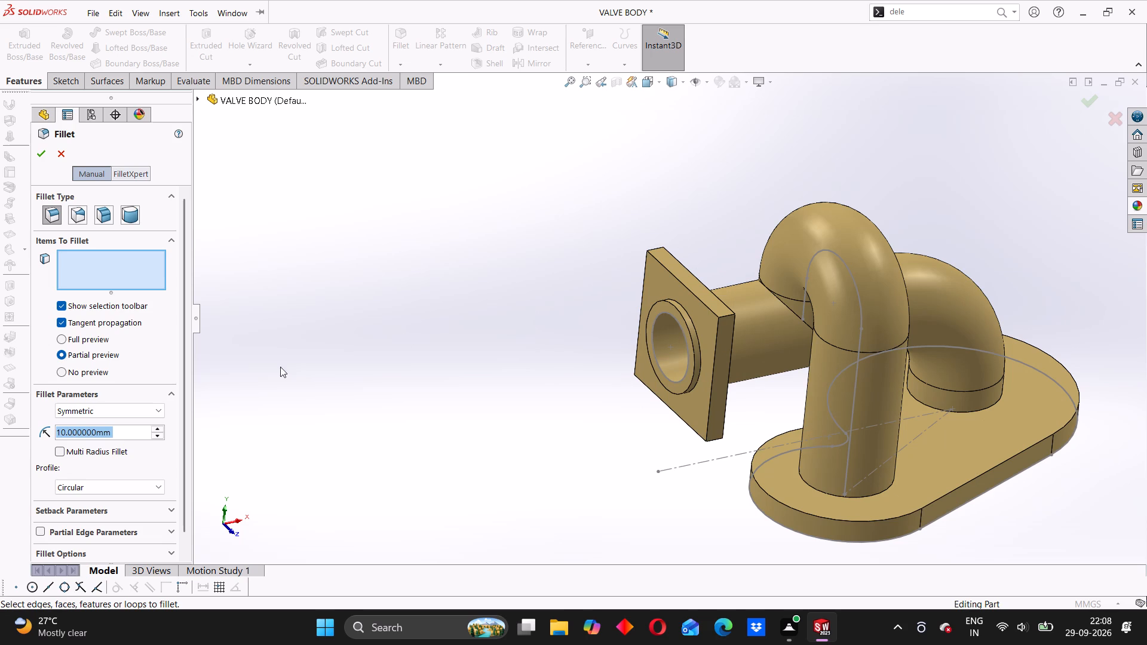
key("8")
key("Return")
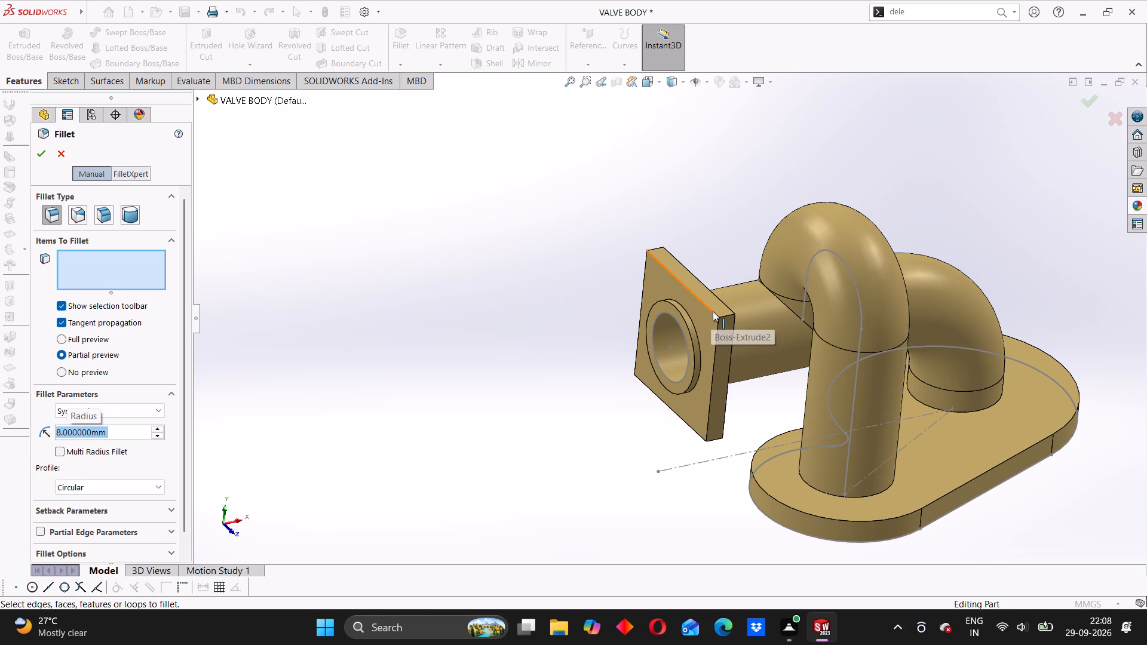
left_click(727, 316)
middle_click_drag(686, 375, 730, 425)
scroll(753, 340, "down", 3)
middle_click_drag(728, 331, 735, 378)
middle_click_drag(691, 294, 709, 368)
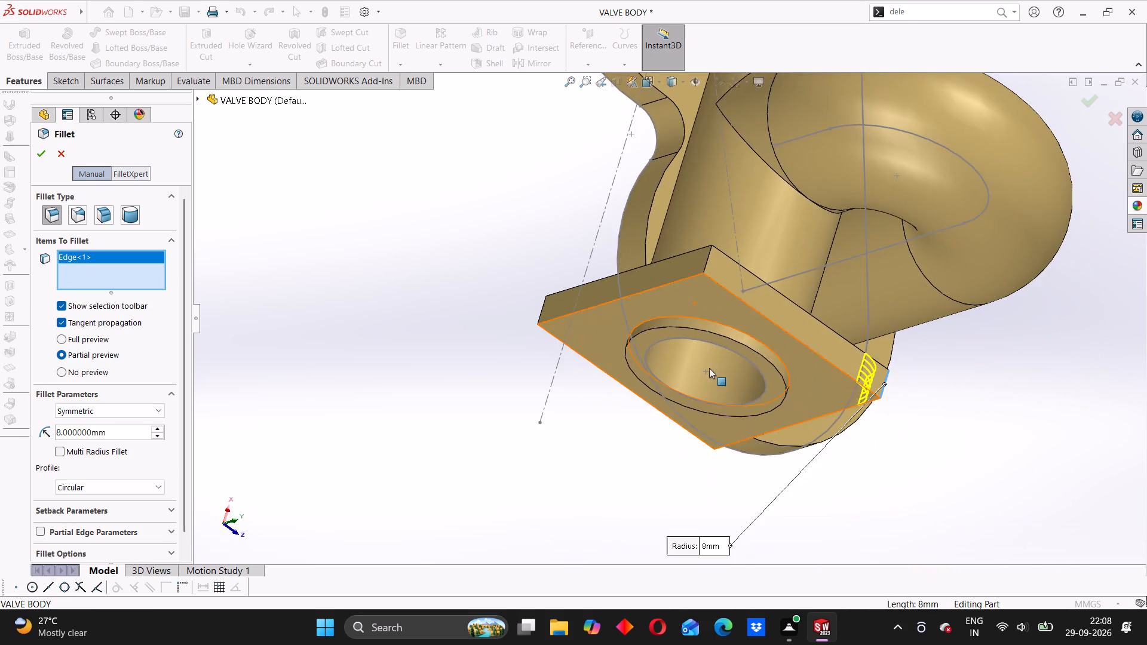
scroll(705, 279, "down", 3)
left_click(703, 247)
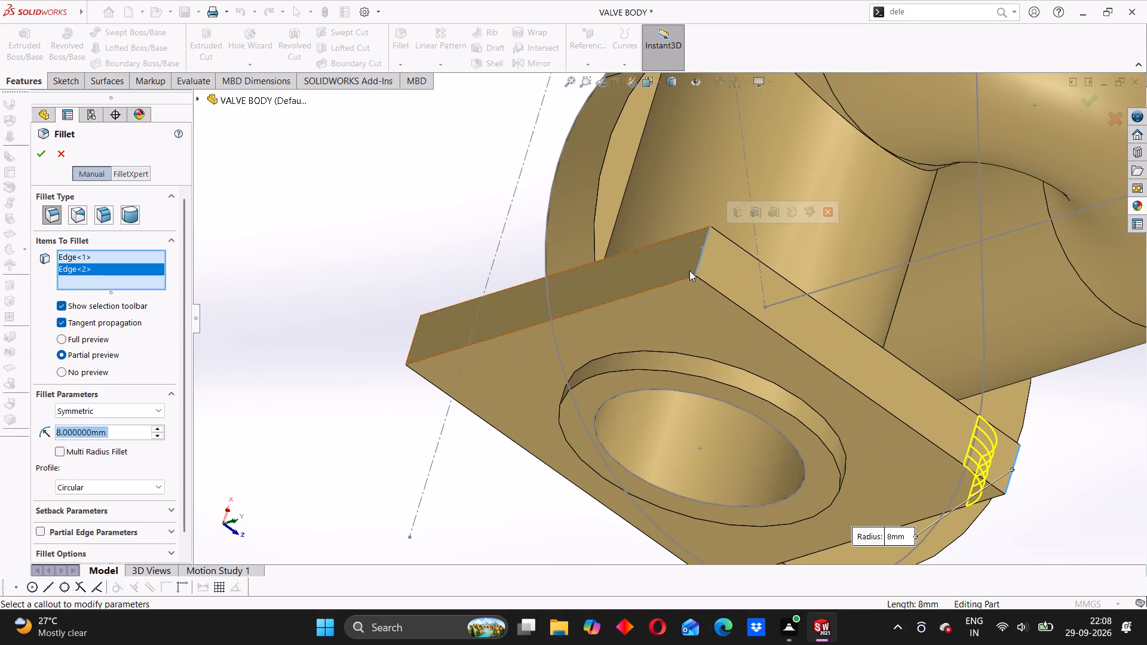
middle_click_drag(625, 342, 702, 269)
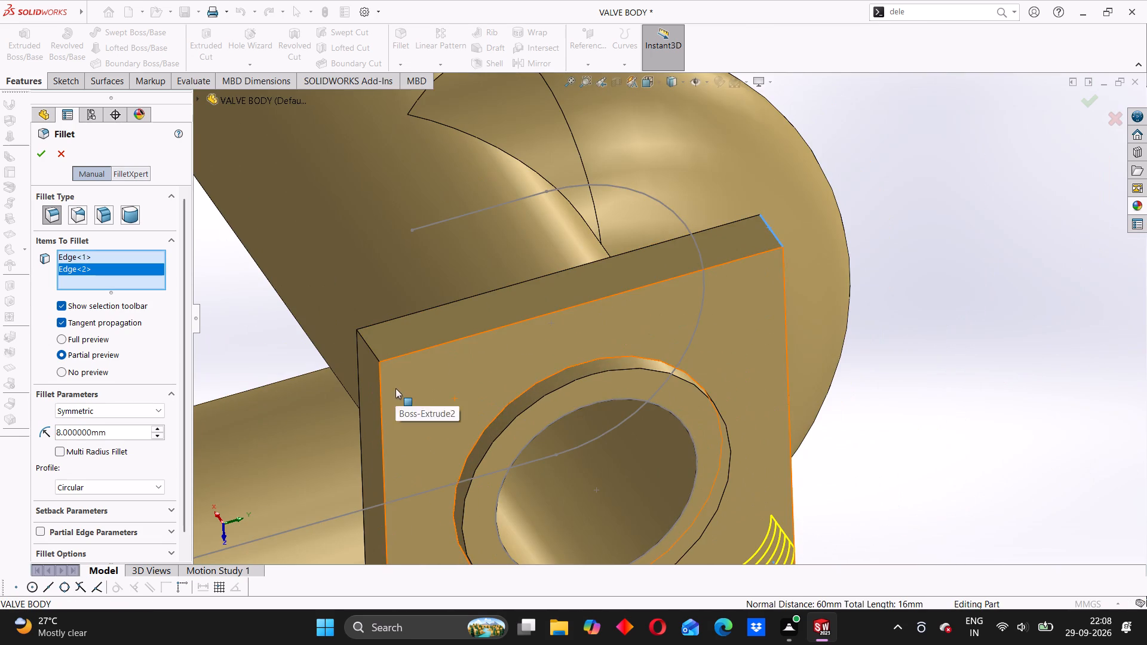
middle_click_drag(395, 388, 436, 402)
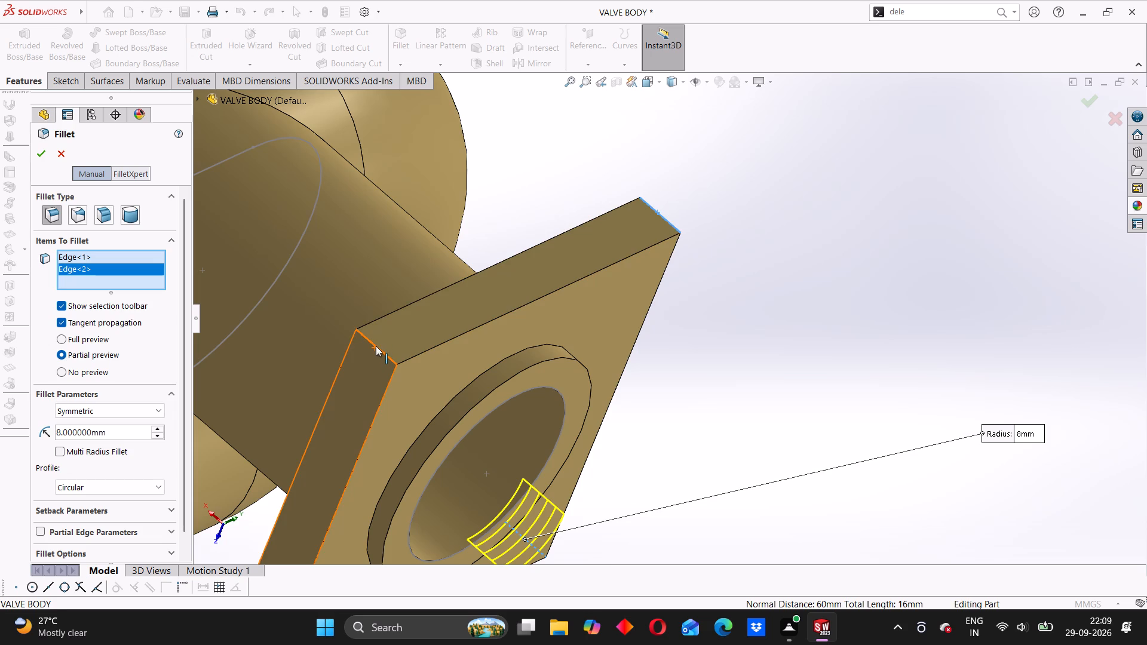
left_click(376, 346)
scroll(438, 407, "up", 8)
middle_click_drag(672, 398, 538, 195)
scroll(532, 220, "up", 1)
scroll(380, 331, "down", 7)
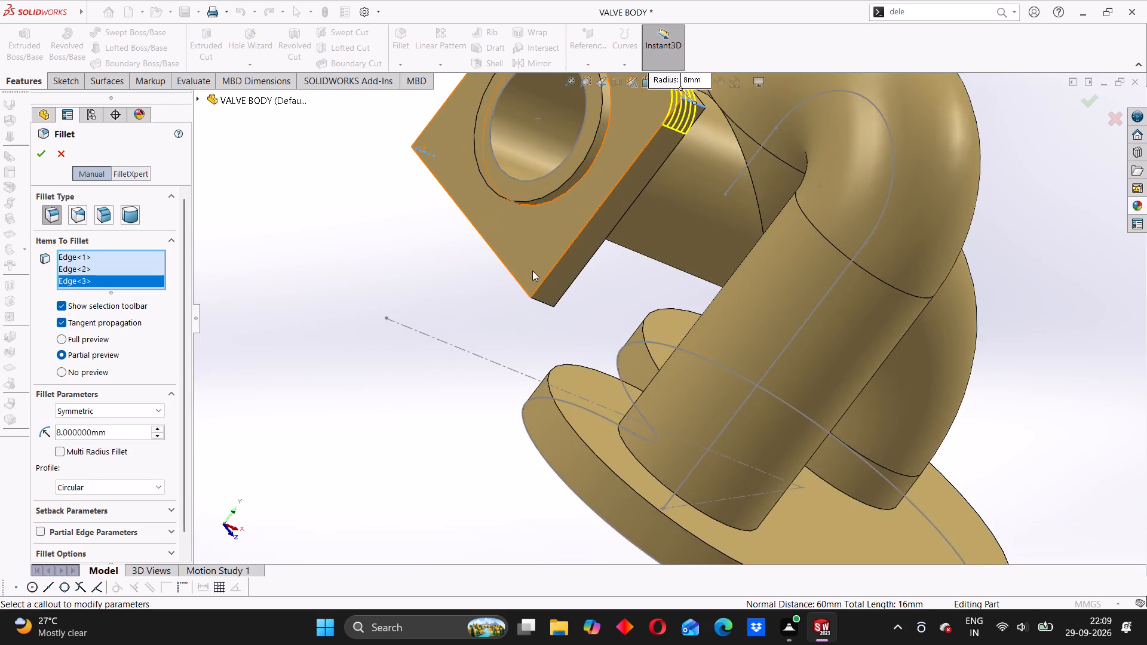
middle_click_drag(532, 271, 566, 210)
left_click(561, 316)
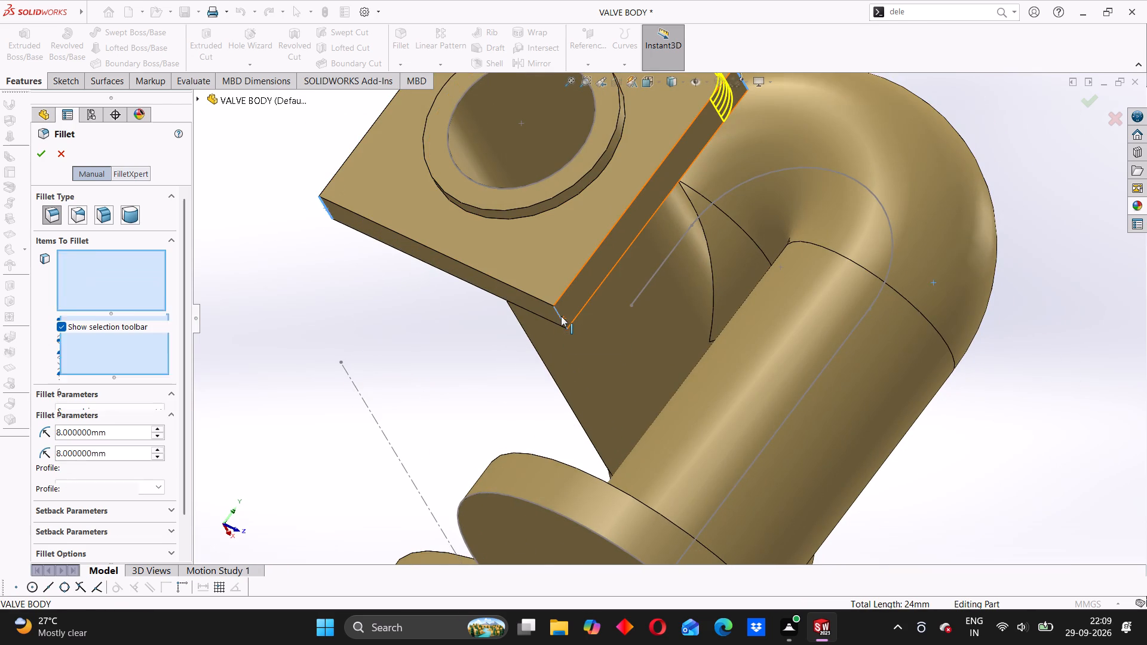
scroll(573, 313, "up", 7)
middle_click_drag(597, 286, 562, 405)
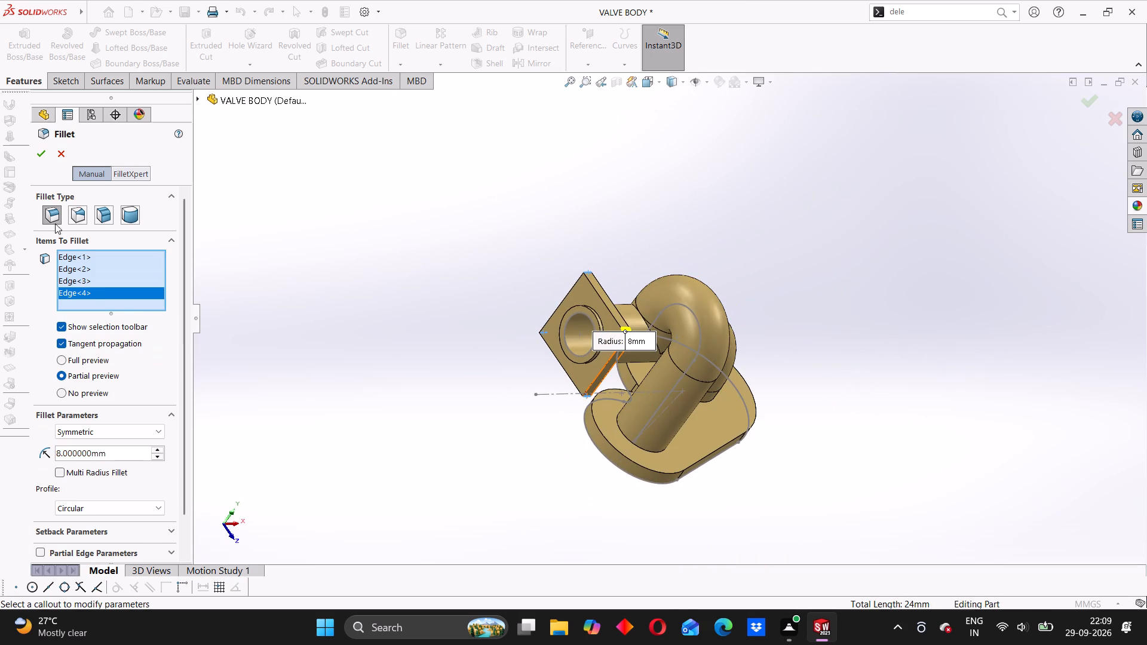
left_click(39, 161)
Set up a Hole Wizard plain hole with the ISO standard, Drill sizes type and Ø8.0 size.
scroll(551, 373, "up", 1)
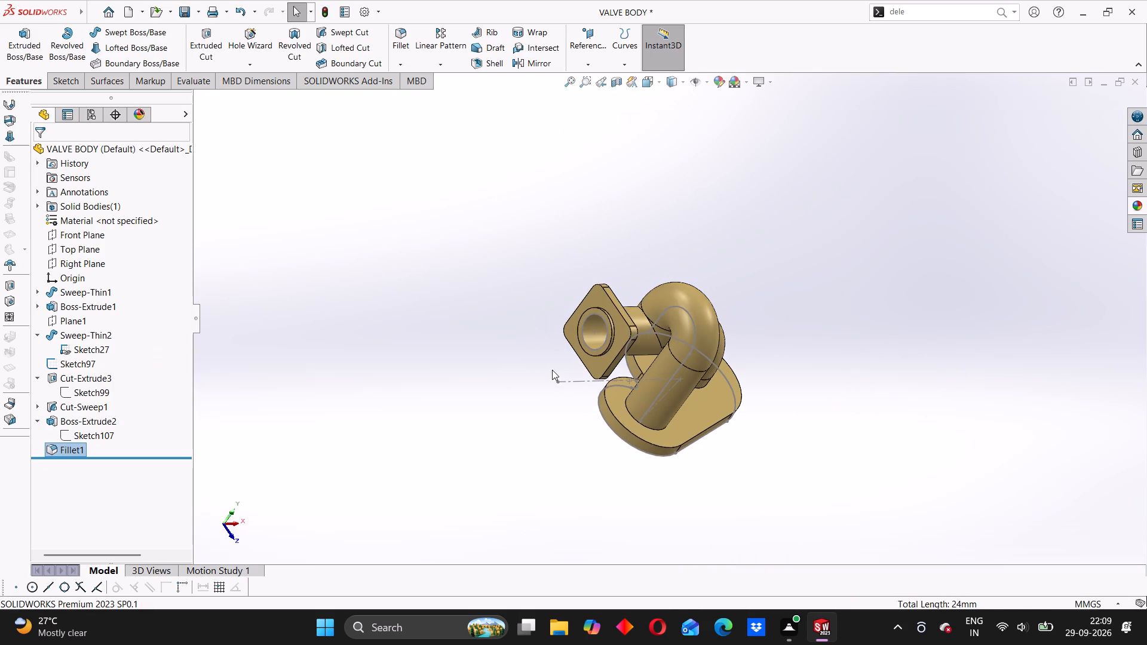
scroll(563, 353, "up", 3)
middle_click_drag(573, 346, 608, 391)
scroll(655, 343, "down", 8)
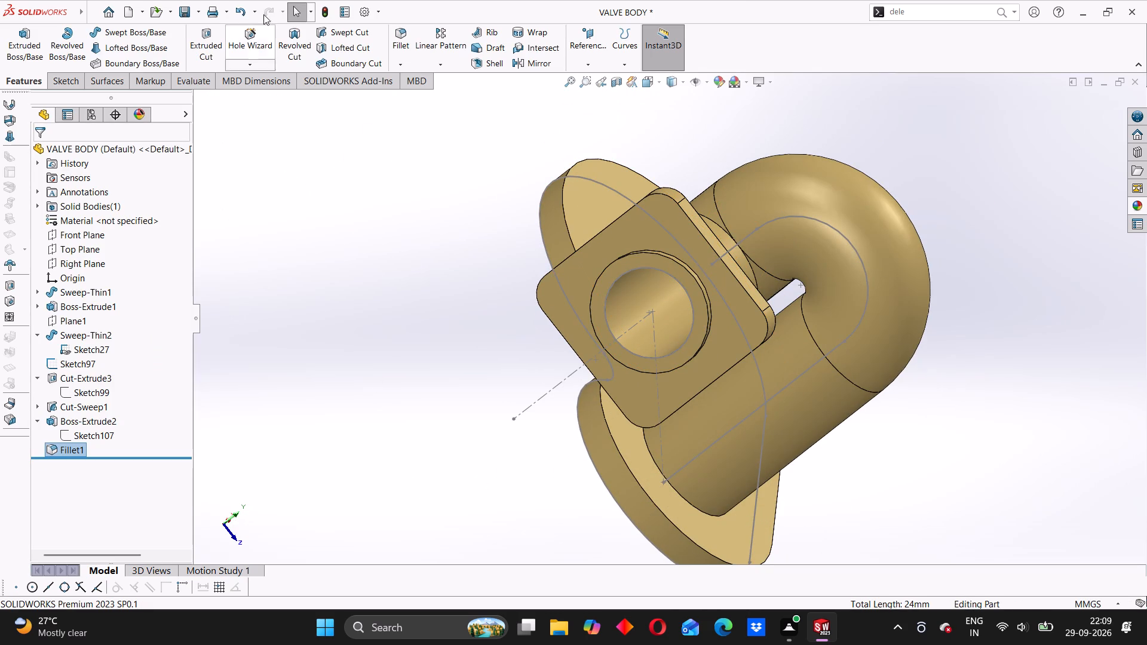
left_click(244, 50)
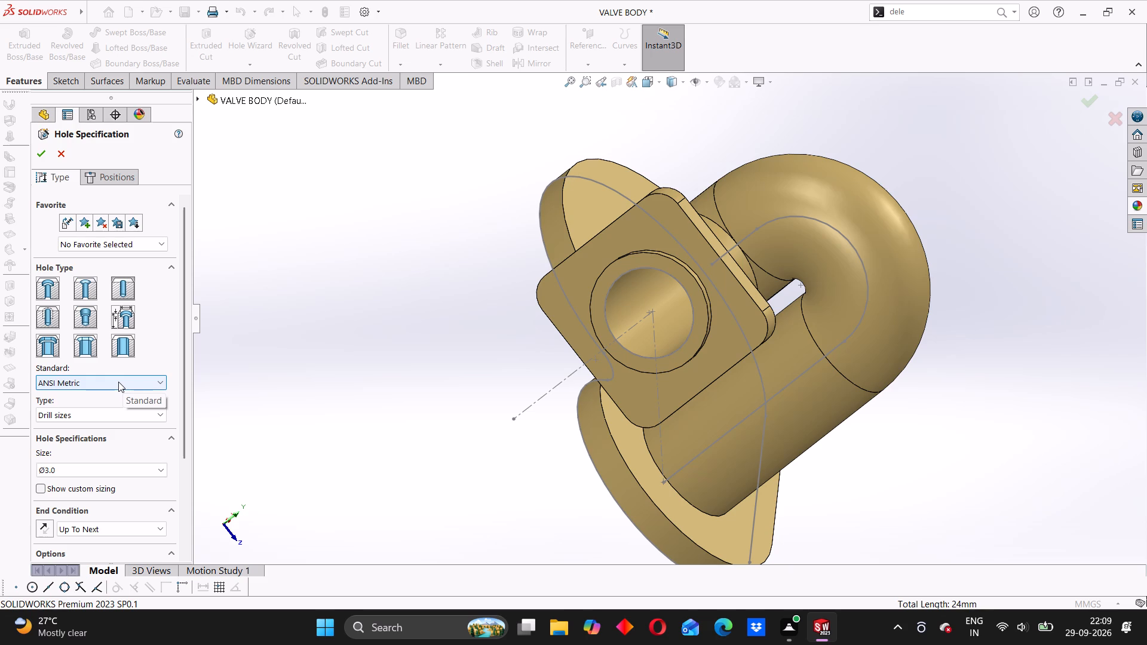
left_click(125, 286)
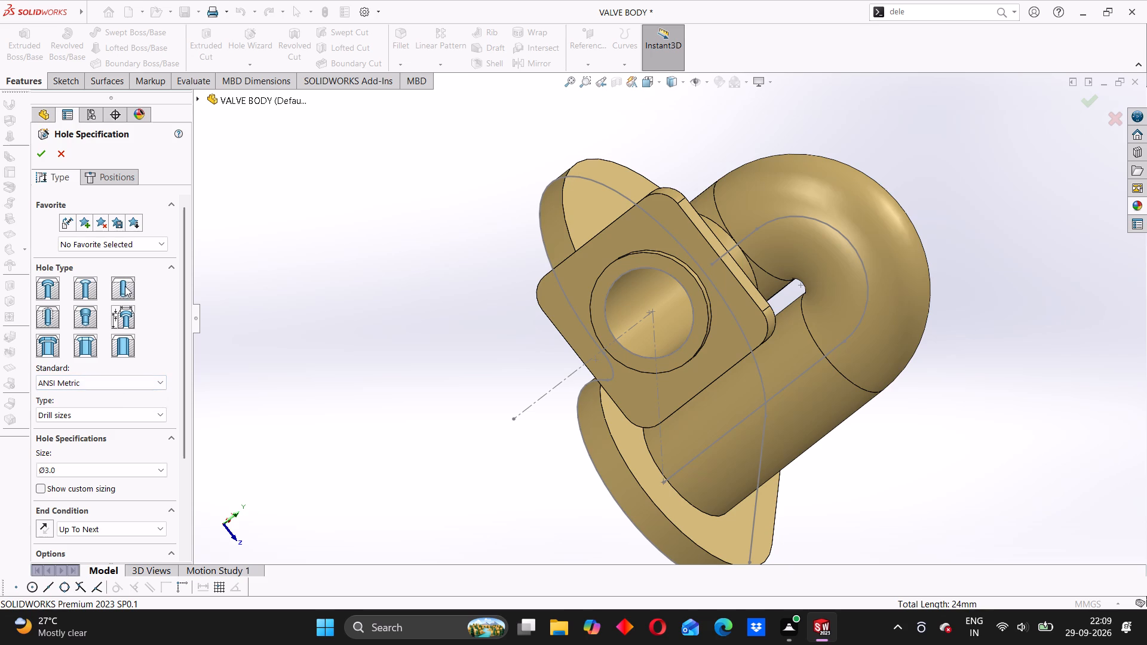
left_click(128, 386)
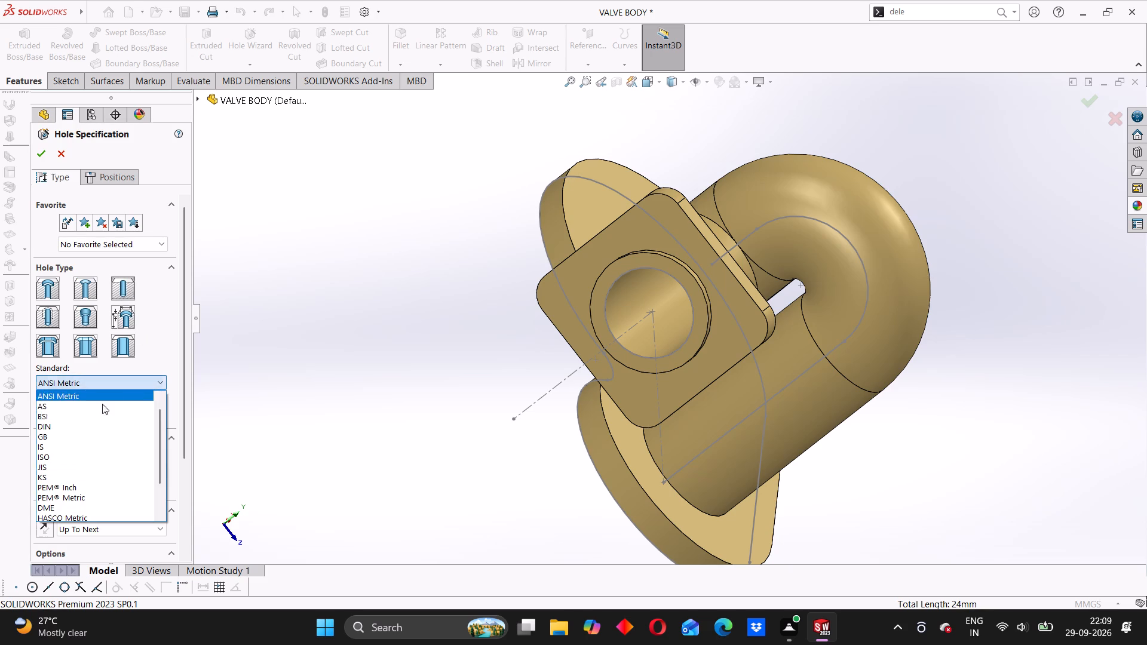
left_click(54, 453)
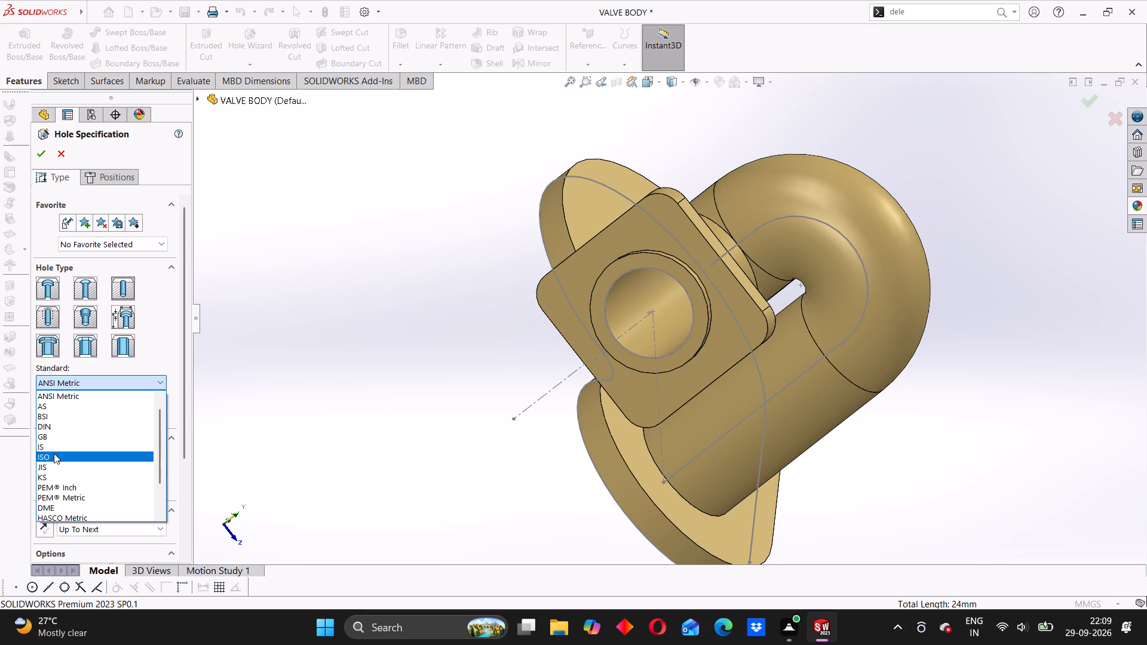
left_click_drag(186, 378, 186, 446)
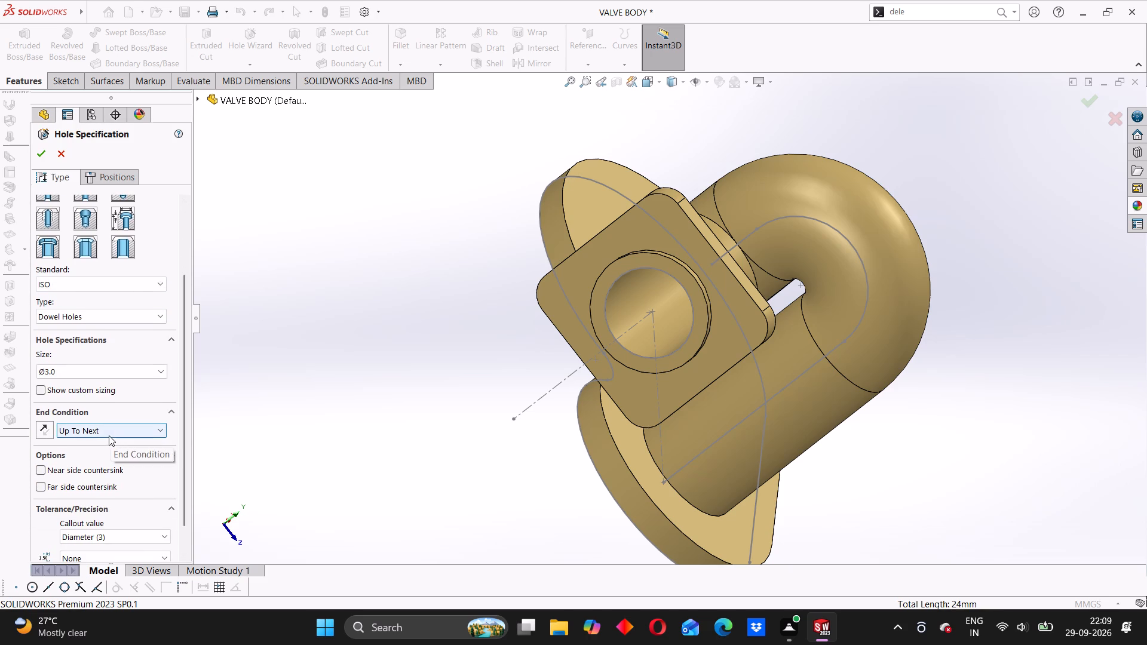
left_click(142, 322)
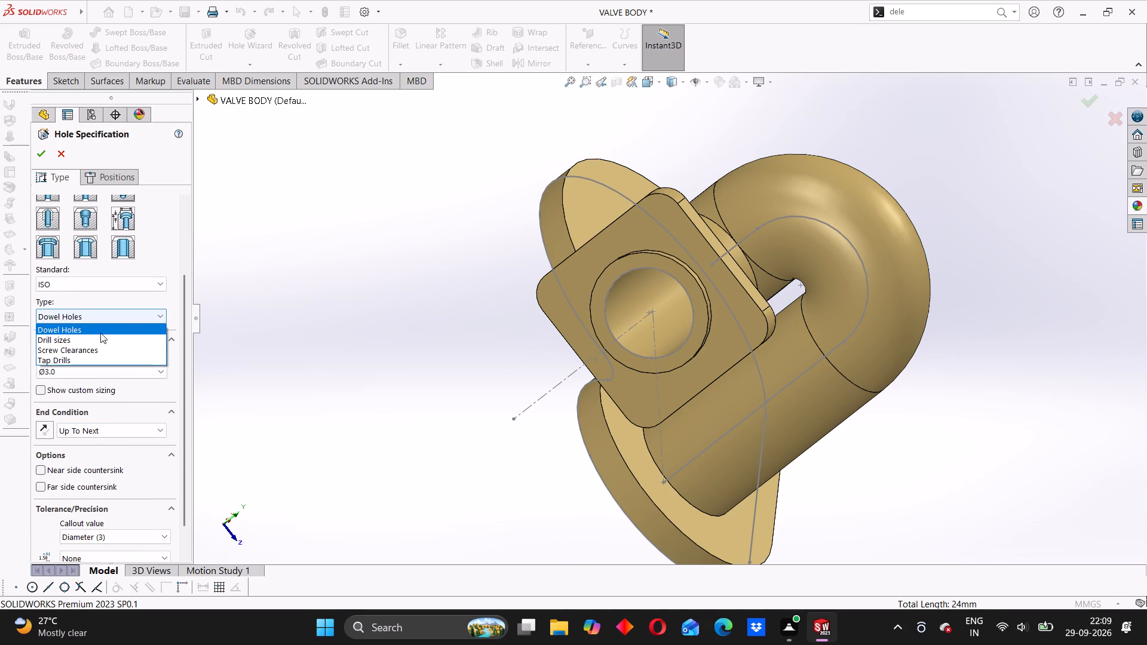
left_click(82, 340)
left_click_drag(186, 340, 188, 382)
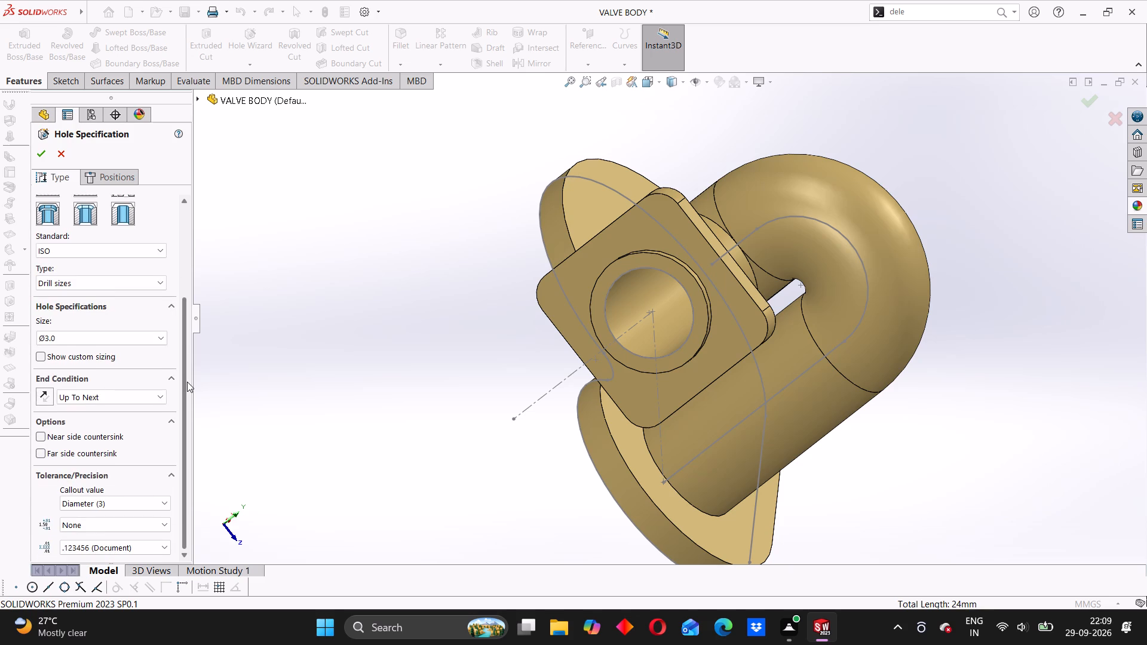
left_click_drag(59, 338, 50, 338)
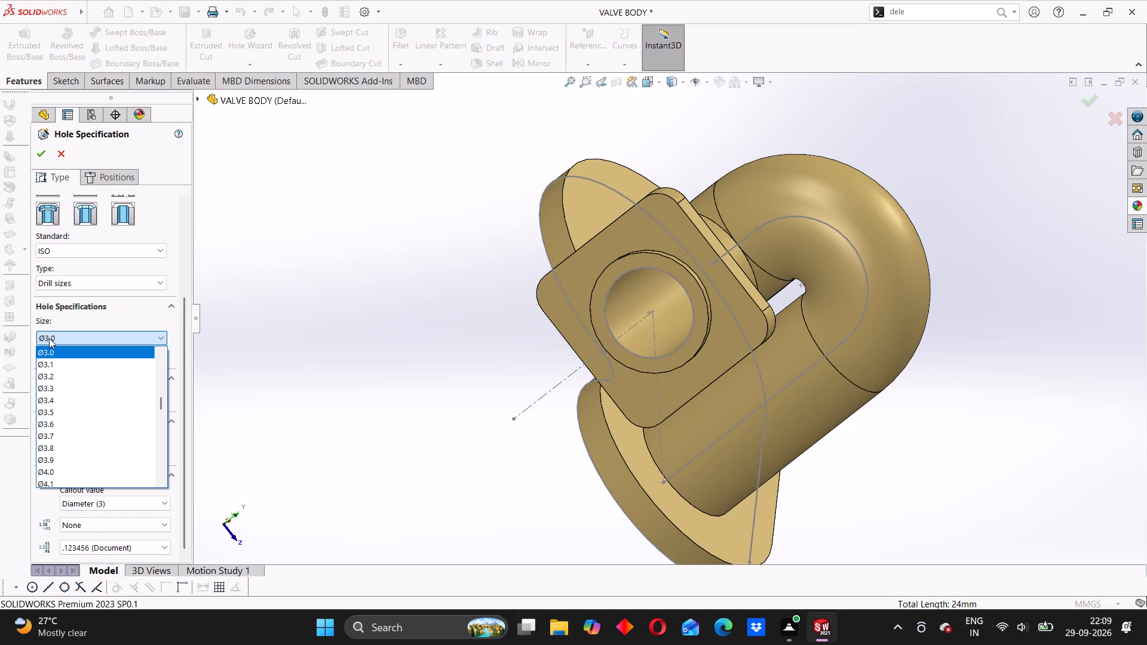
scroll(62, 410, "down", 15)
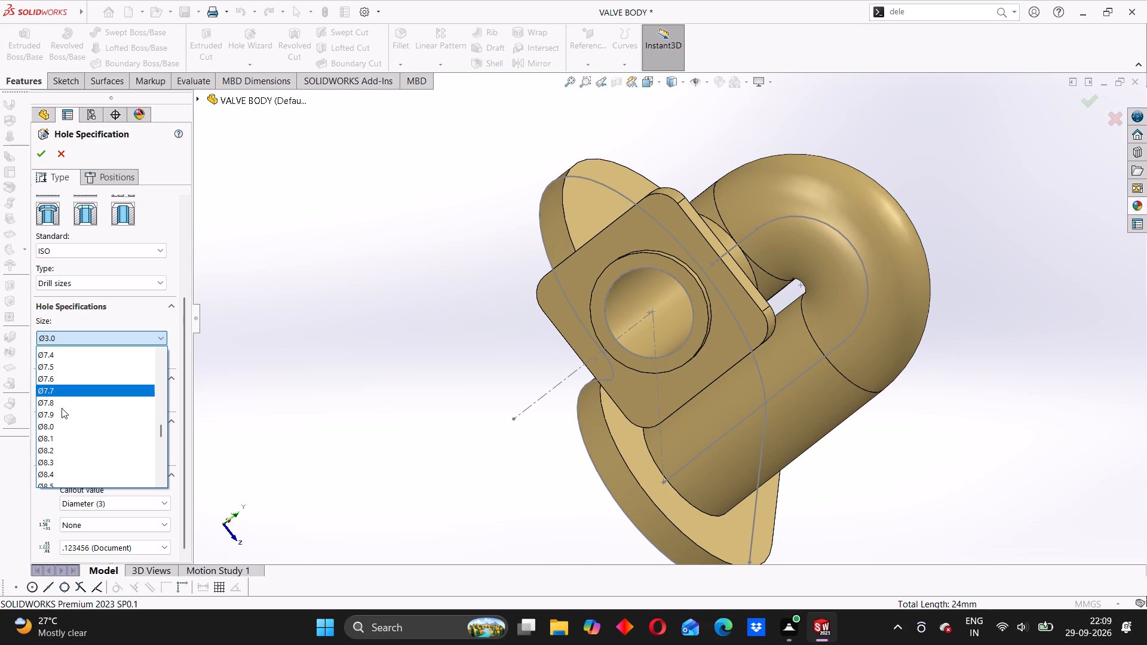
left_click(62, 411)
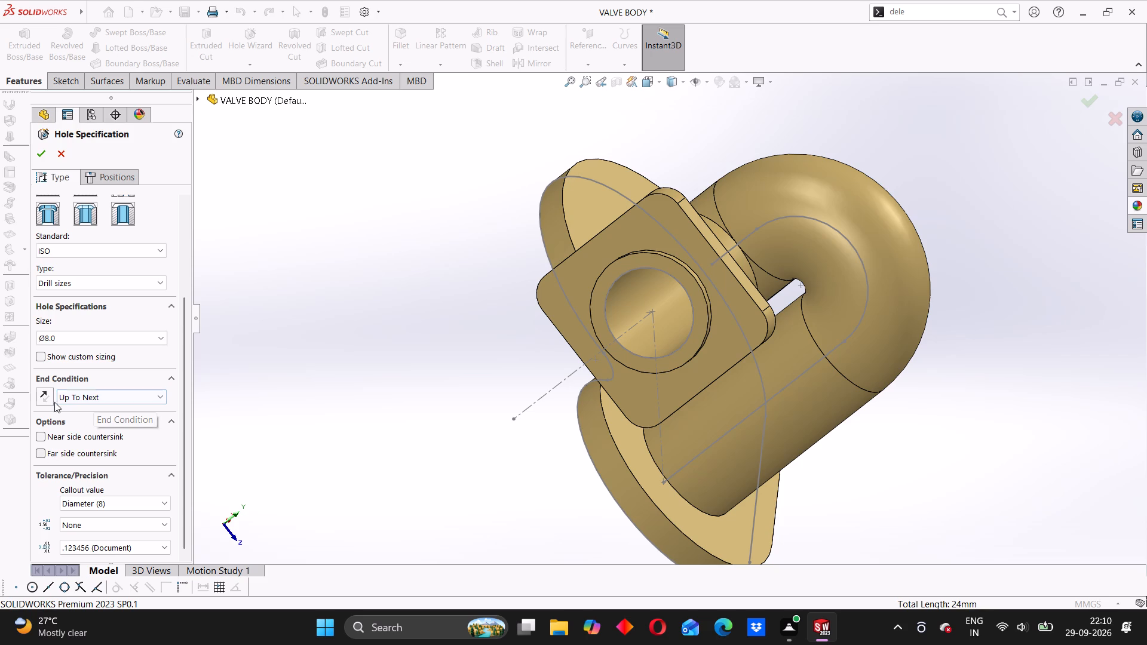
left_click_drag(185, 381, 187, 408)
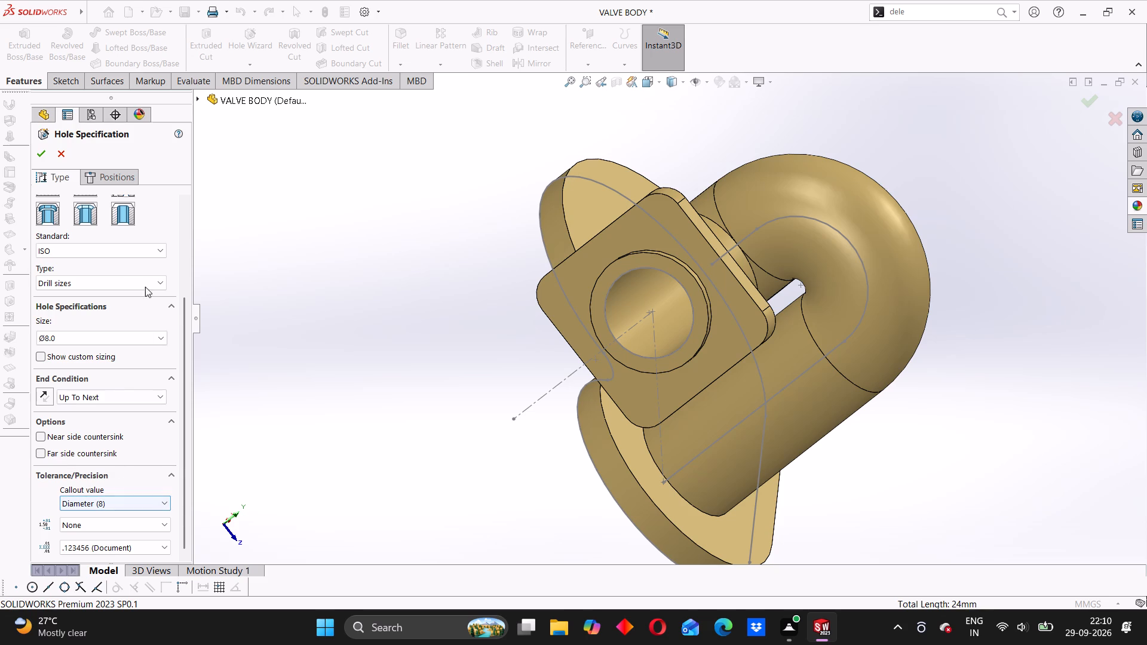
Place four Ø8 mm holes on the square end plate, centred on its four corner fillets.
left_click(109, 176)
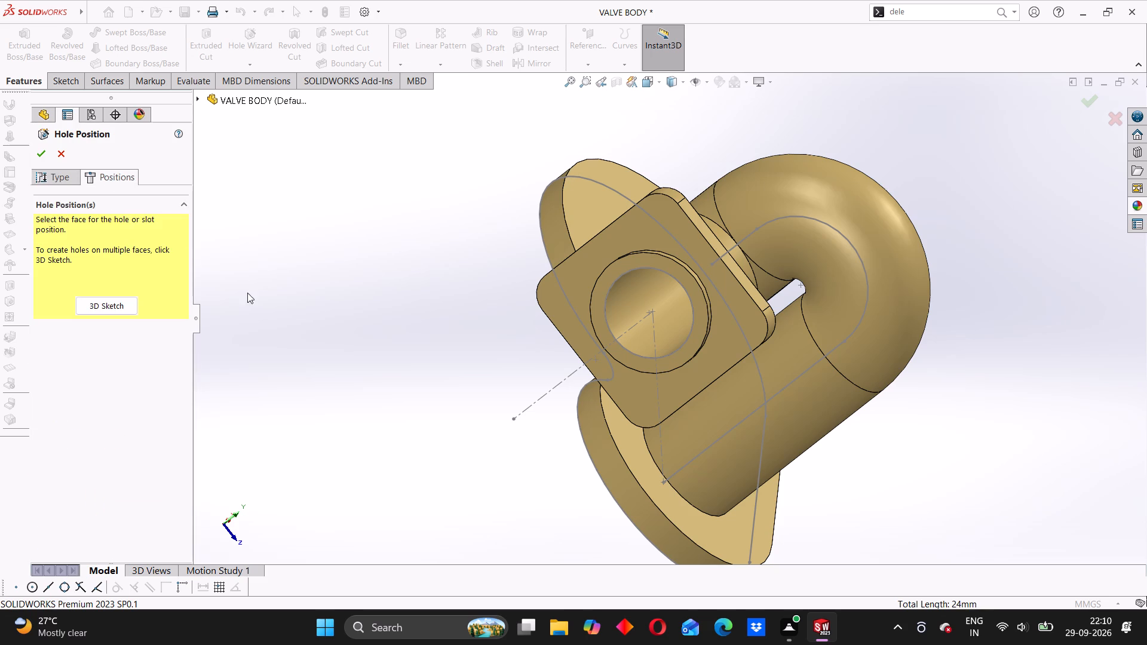
middle_click_drag(373, 386, 409, 381)
left_click(807, 216)
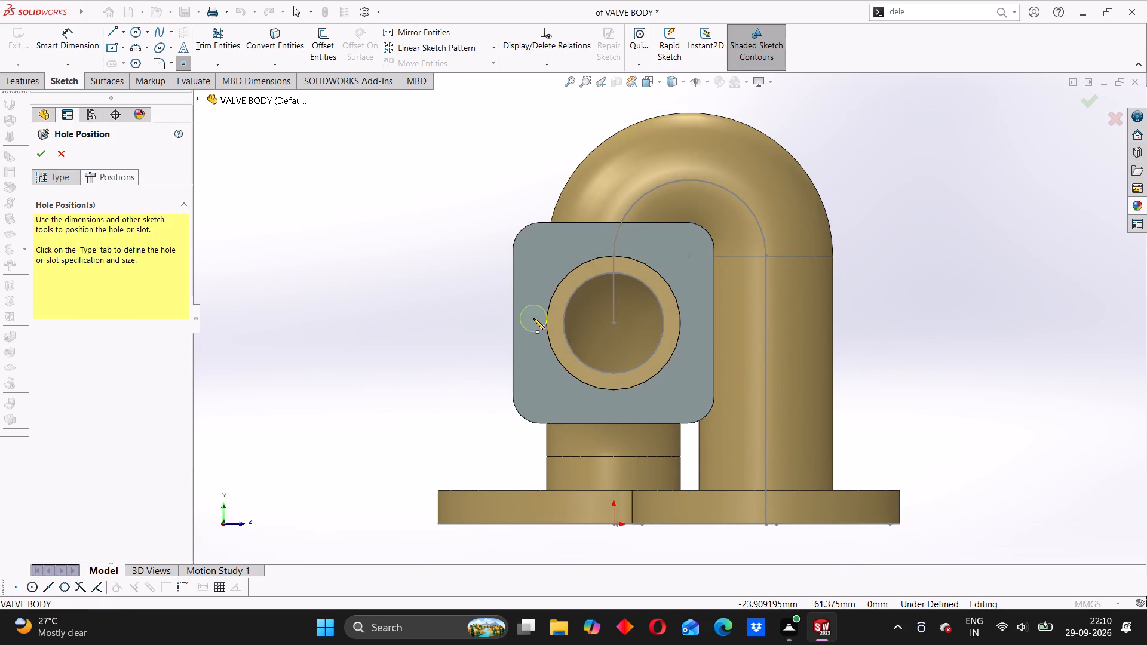
scroll(539, 260, "down", 3)
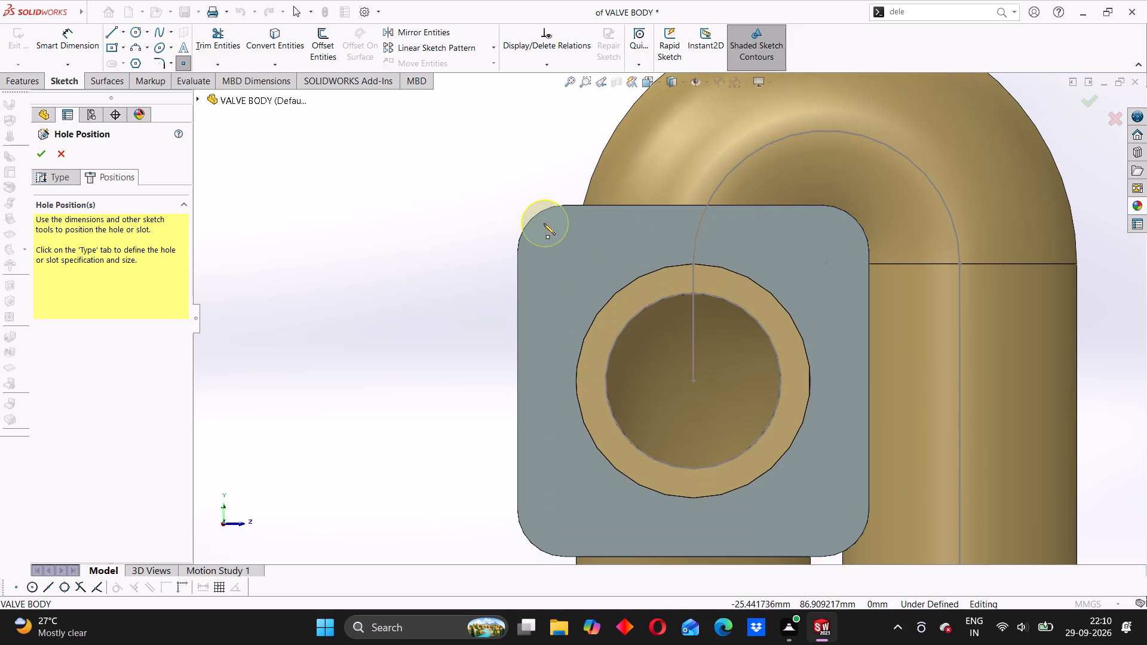
left_click(565, 253)
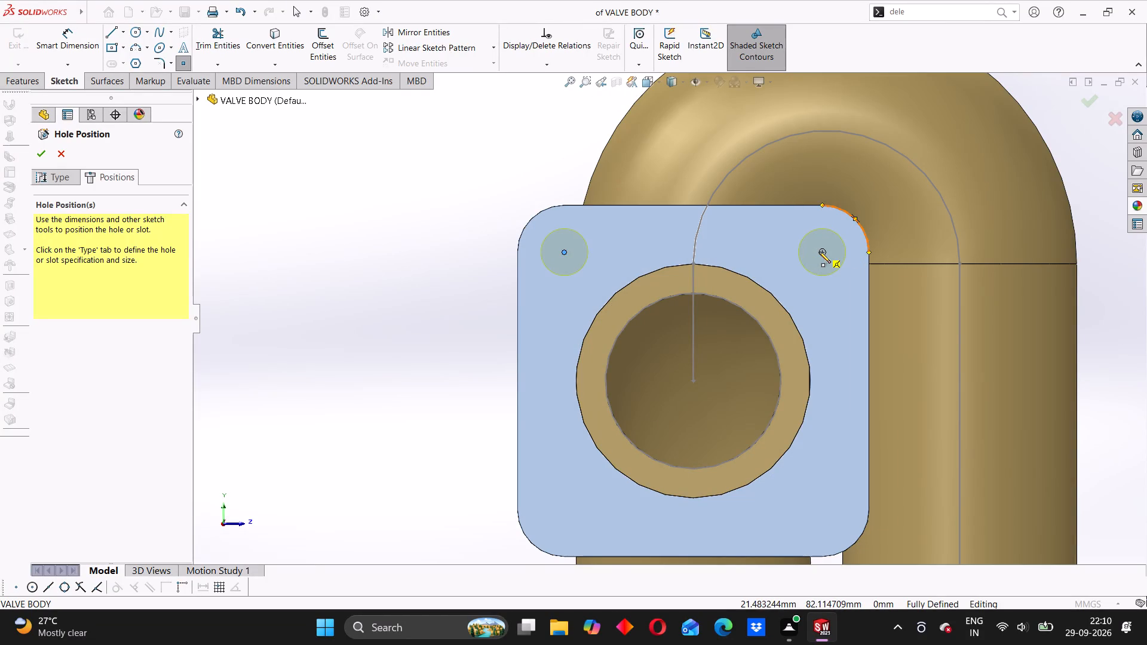
left_click(822, 251)
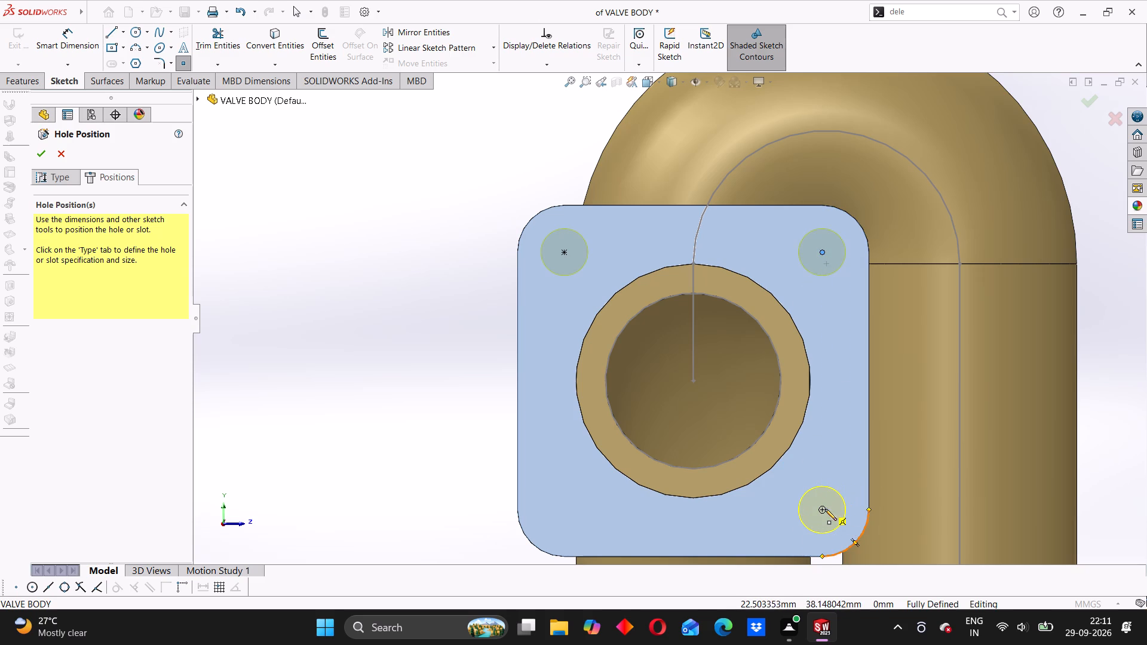
left_click(821, 509)
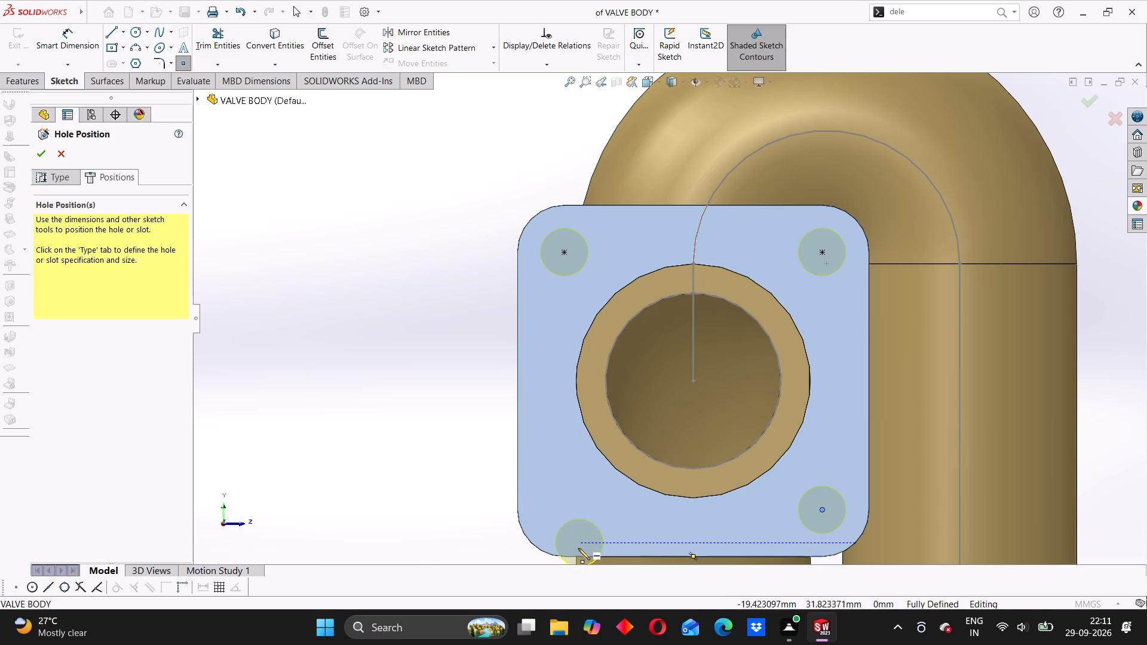
left_click(564, 509)
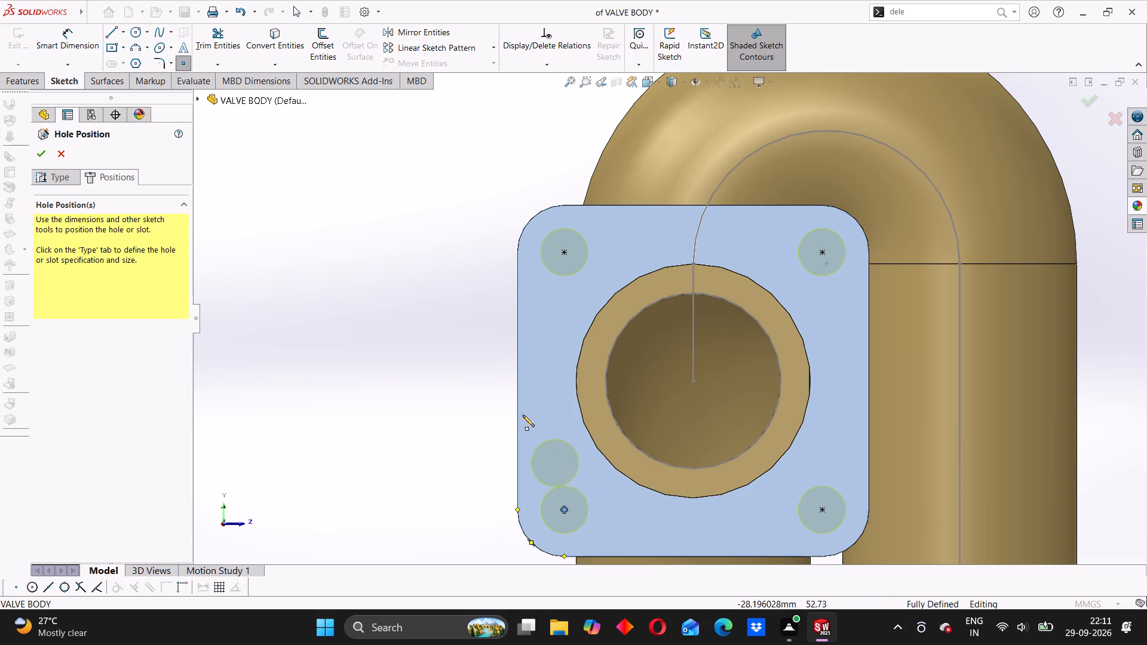
left_click(40, 155)
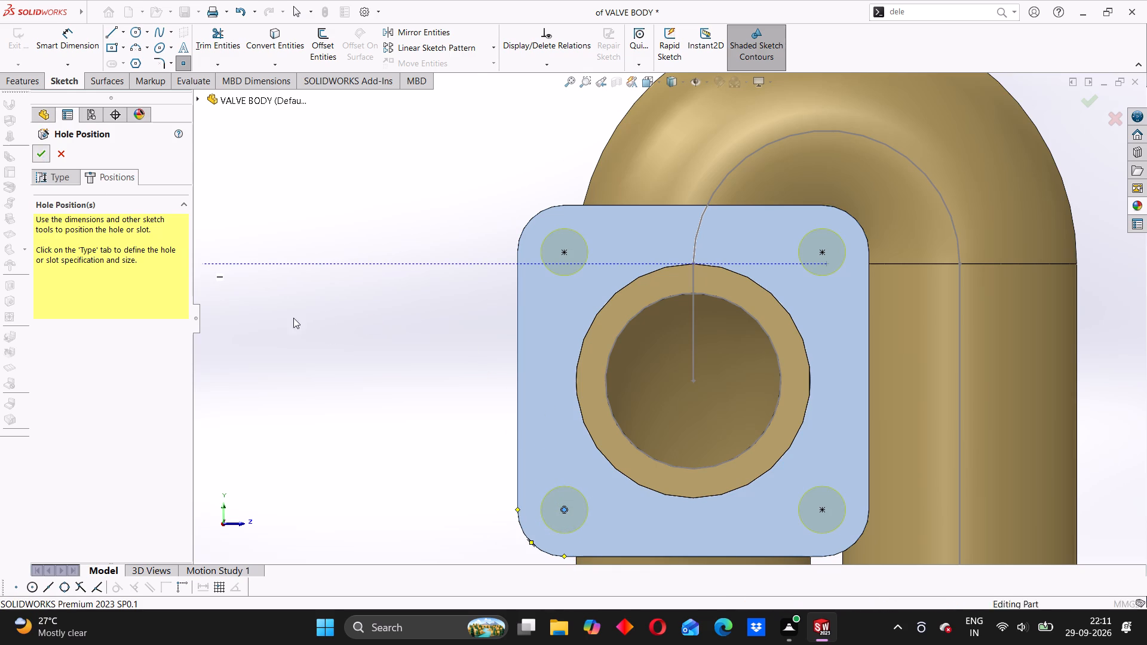
Examine the drilled end plate and the whole valve body from several directions.
middle_click_drag(541, 389, 684, 396)
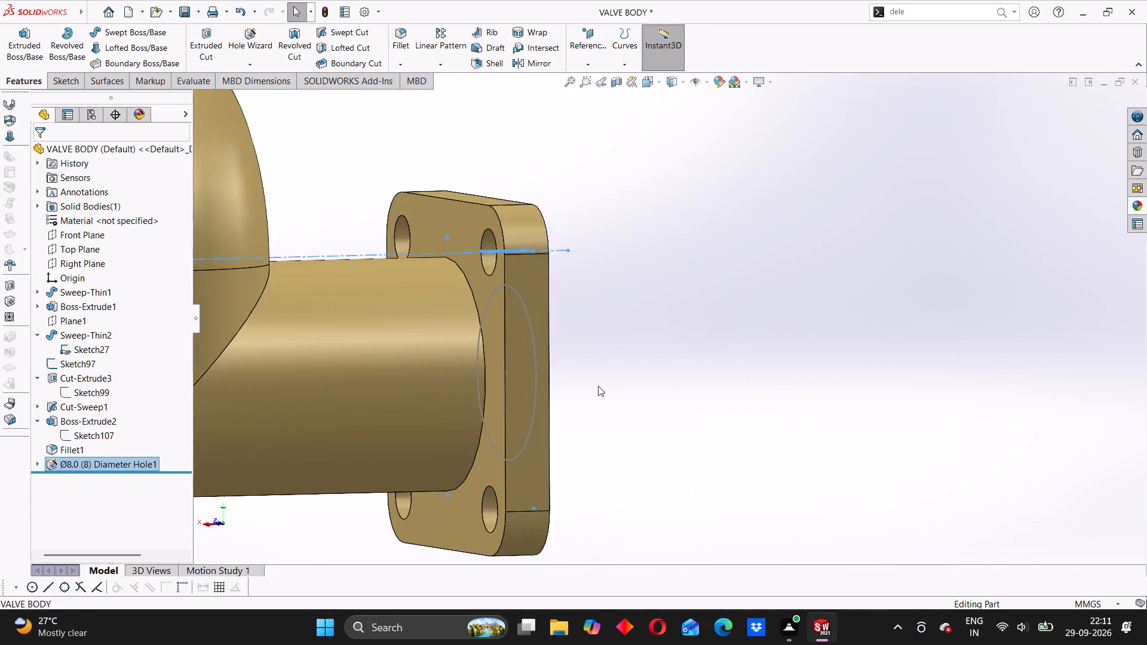
scroll(598, 386, "up", 2)
middle_click_drag(617, 391, 573, 402)
left_click(722, 312)
scroll(720, 332, "up", 1)
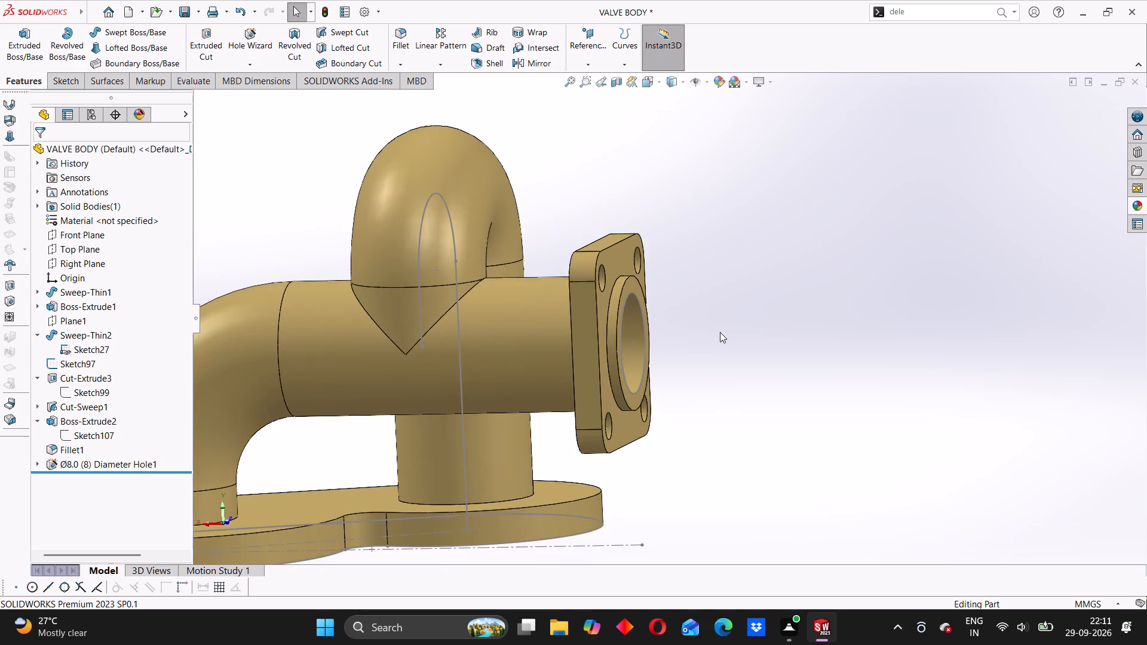
scroll(720, 332, "up", 2)
middle_click_drag(720, 333, 640, 362)
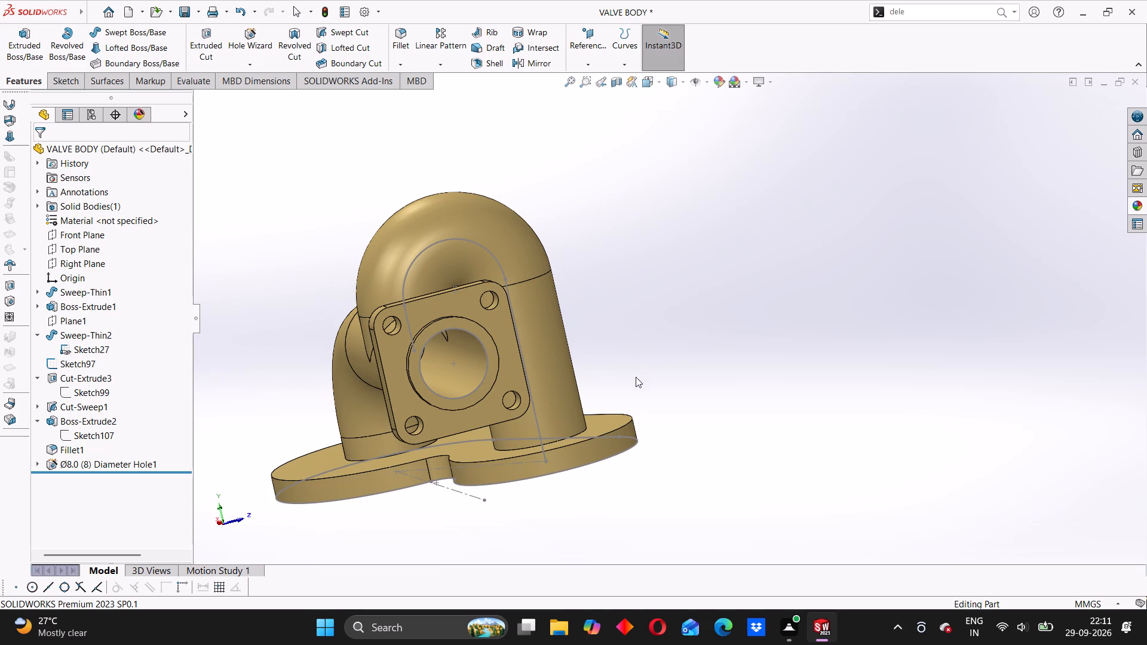
scroll(671, 379, "up", 1)
middle_click_drag(725, 361, 677, 383)
scroll(569, 402, "up", 2)
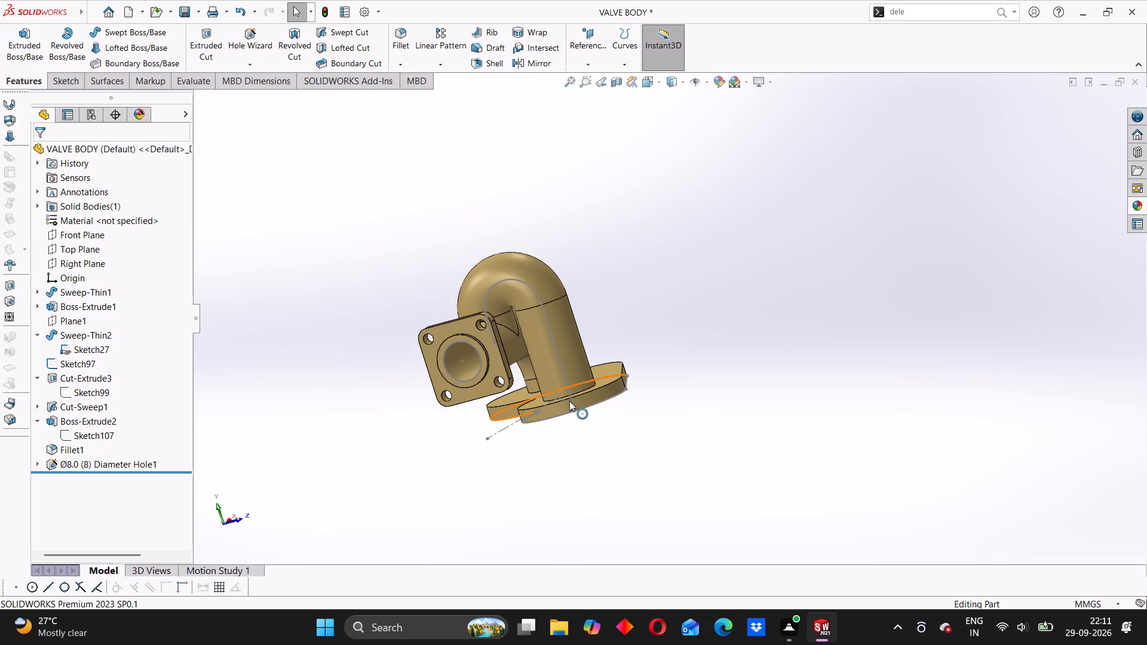
scroll(568, 398, "up", 2)
middle_click_drag(599, 398, 505, 462)
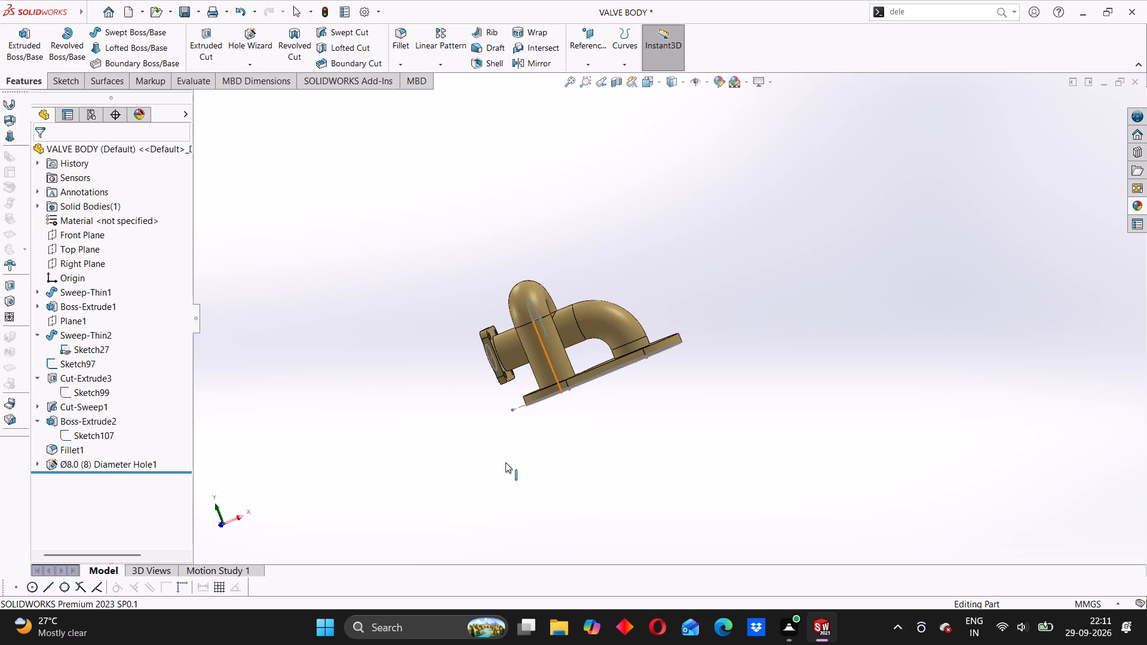
scroll(560, 364, "down", 2)
middle_click_drag(583, 359, 584, 444)
scroll(576, 345, "down", 4)
scroll(576, 349, "up", 3)
Hide the base flange's sketch with the centreline projecting beyond the flange.
middle_click_drag(553, 385, 610, 348)
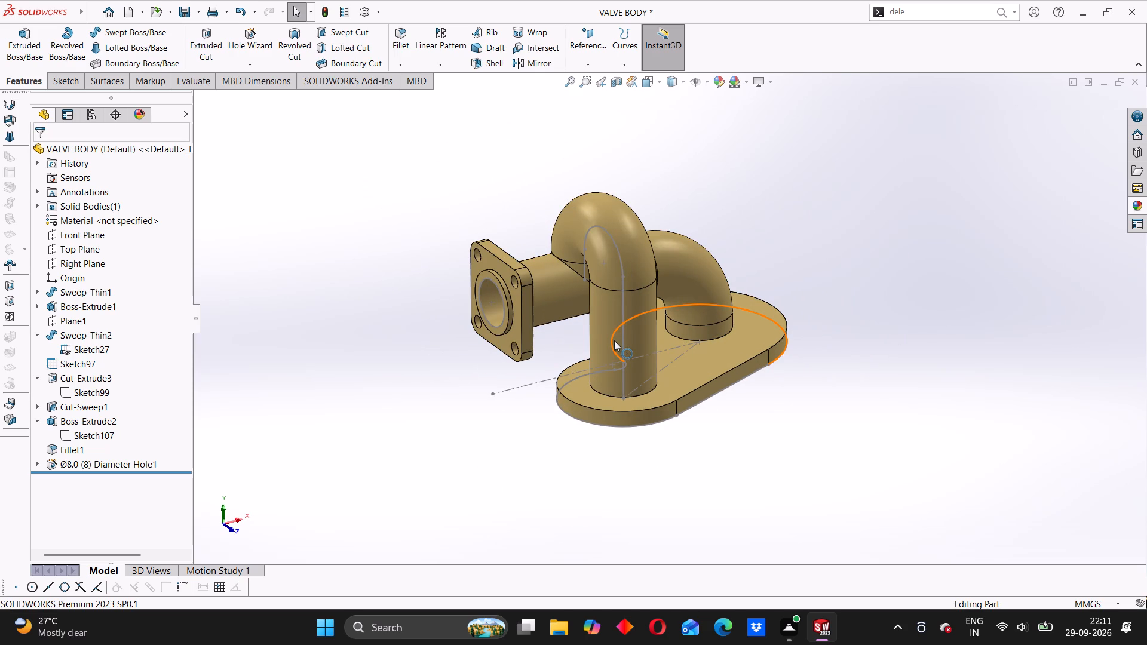
right_click(522, 386)
left_click(552, 370)
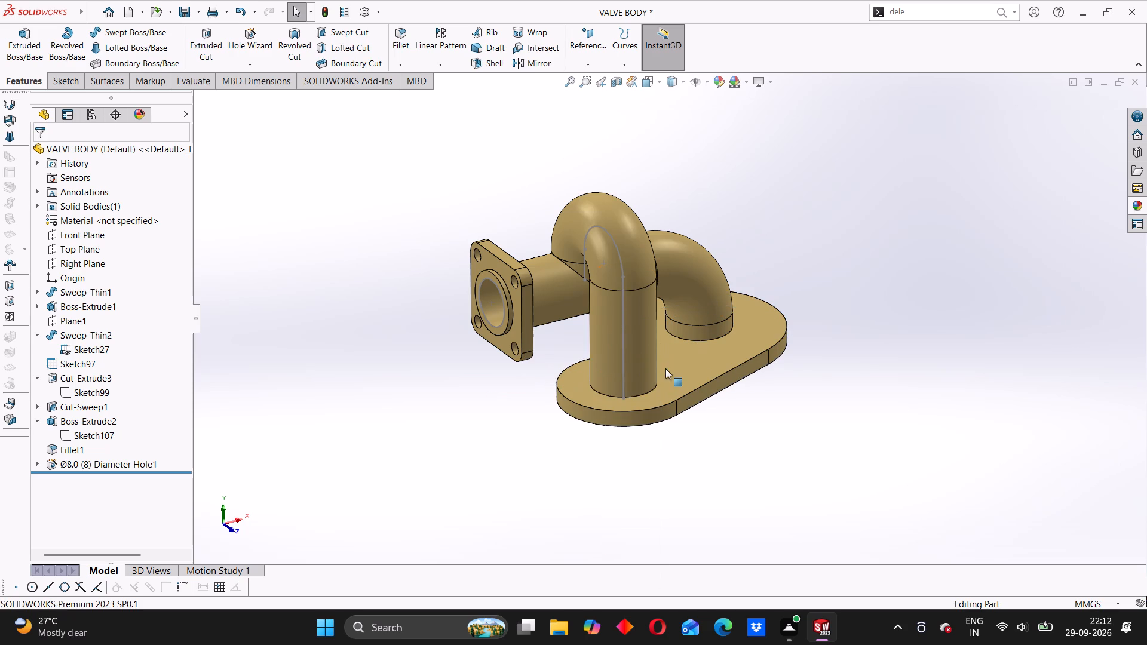
On the base flange's top face, sketch circles of about 37.5 mm radius at the origin and 35 mm at the other pipe's centre.
right_click(700, 358)
left_click(732, 306)
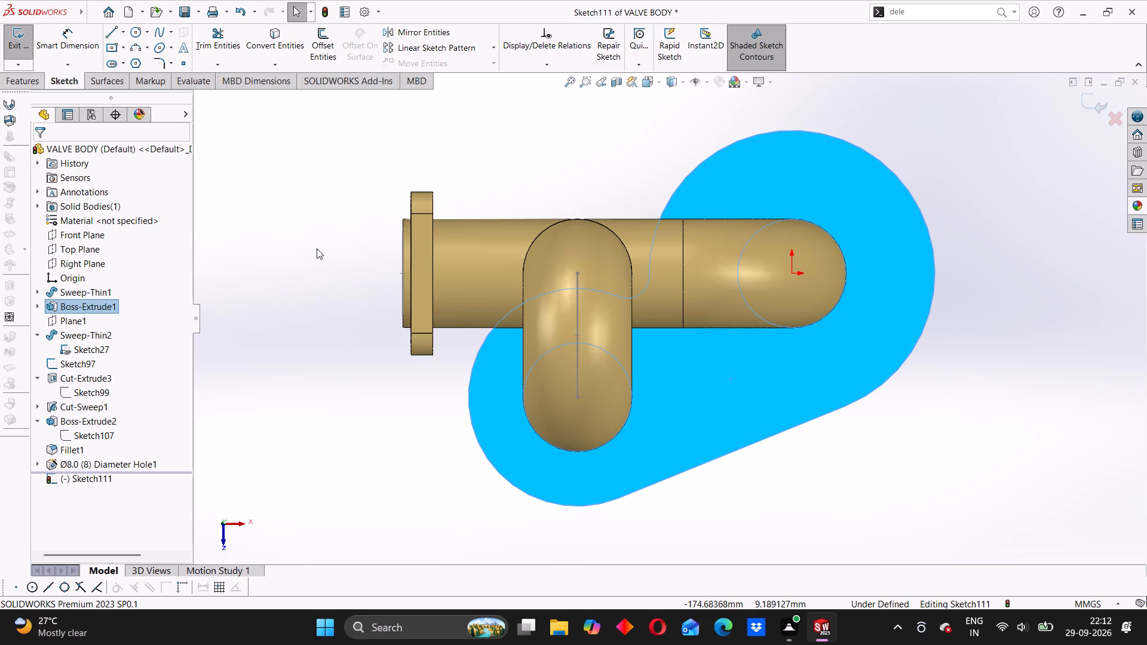
left_click(136, 33)
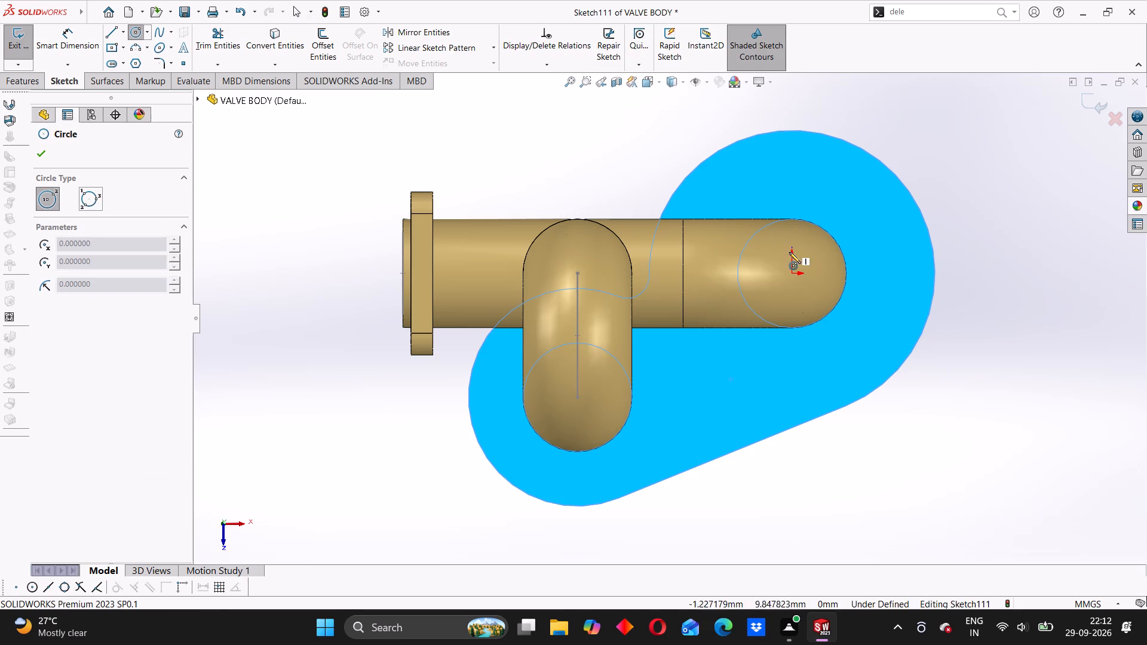
left_click(794, 274)
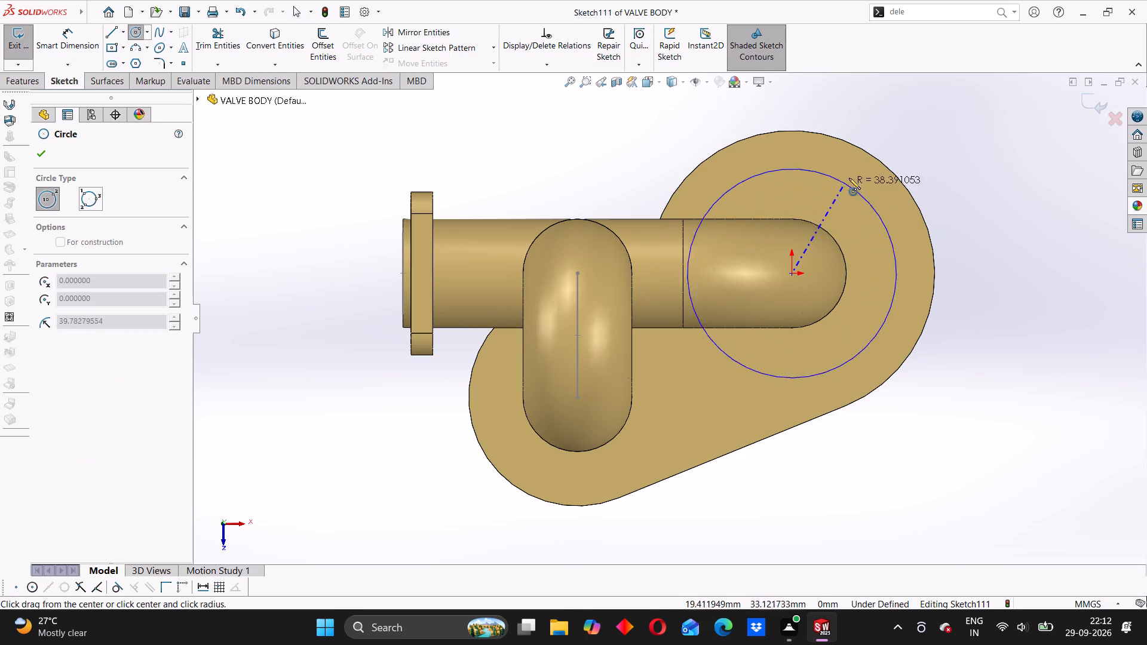
left_click(842, 185)
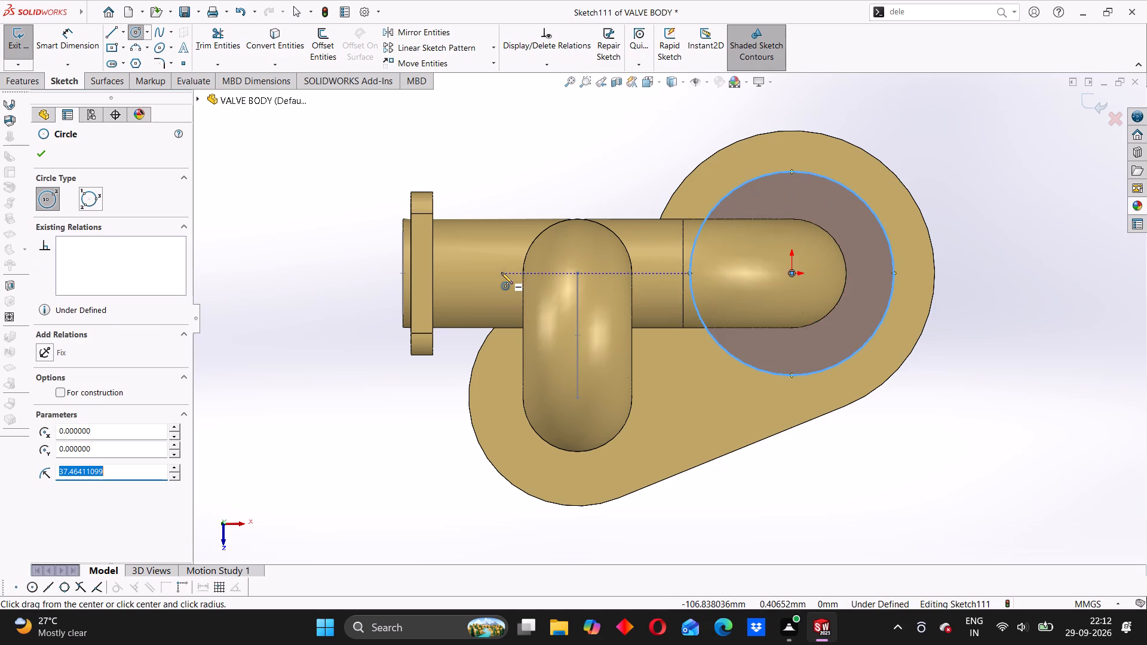
left_click(88, 56)
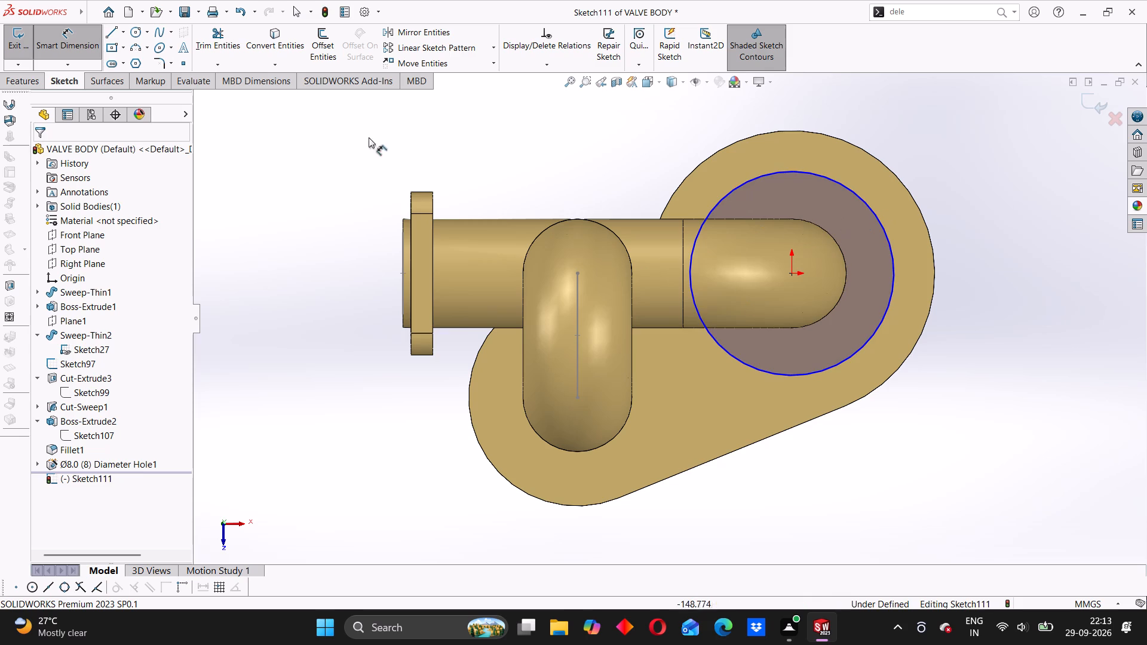
left_click(140, 33)
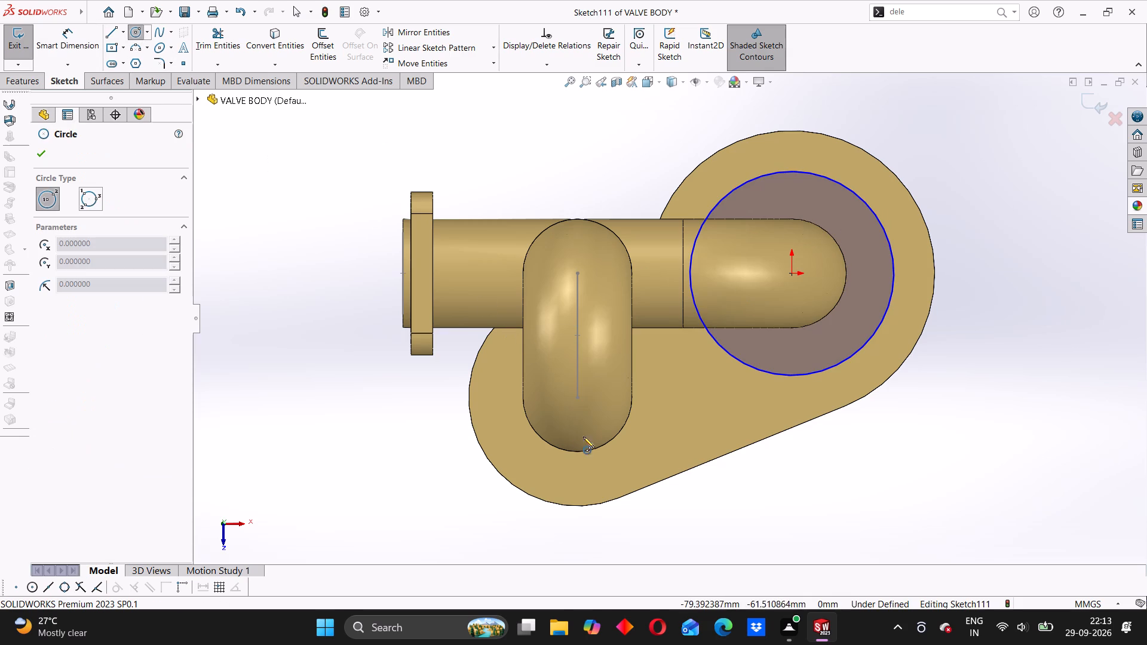
left_click(578, 400)
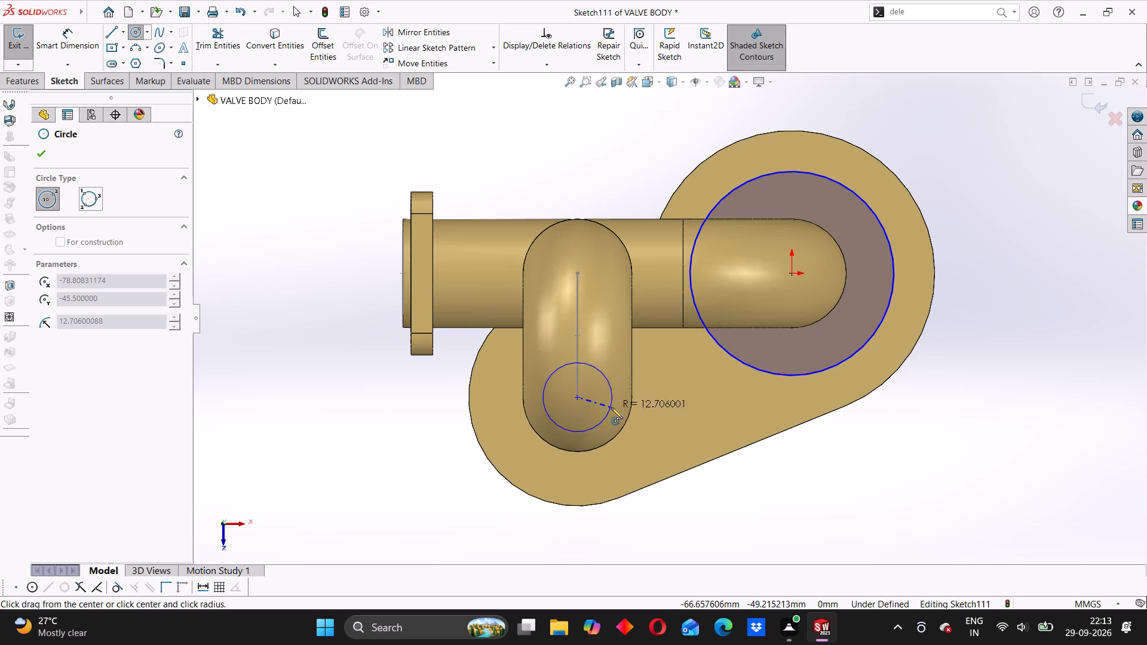
left_click(671, 408)
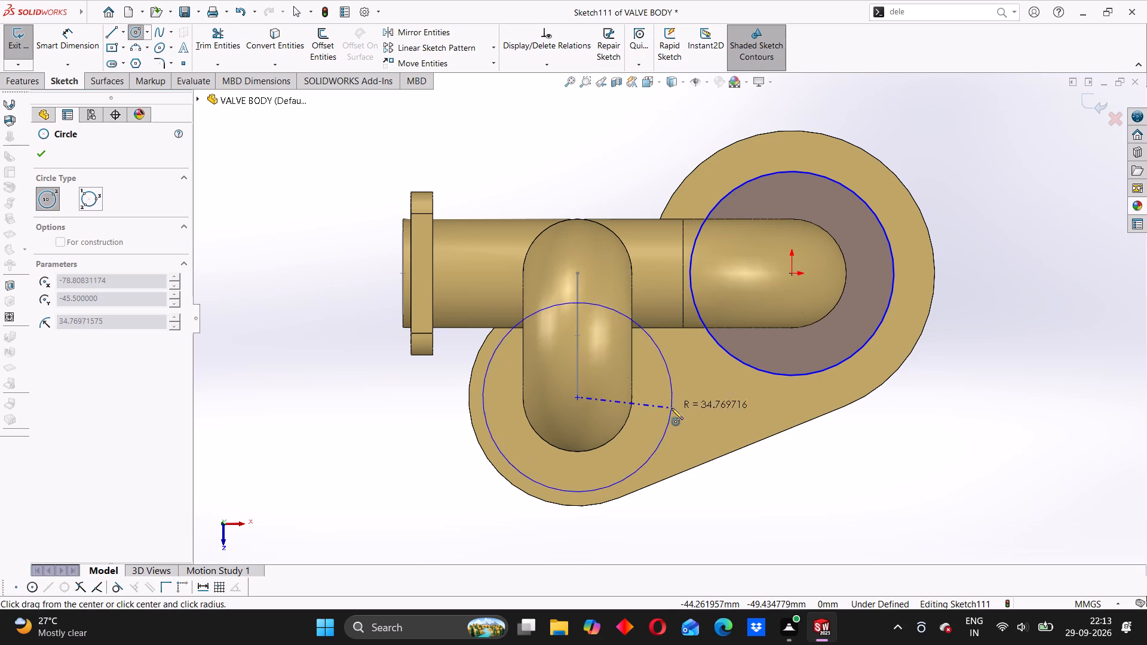
Dimension the circle centred on the origin with a 95 mm diameter.
left_click(72, 47)
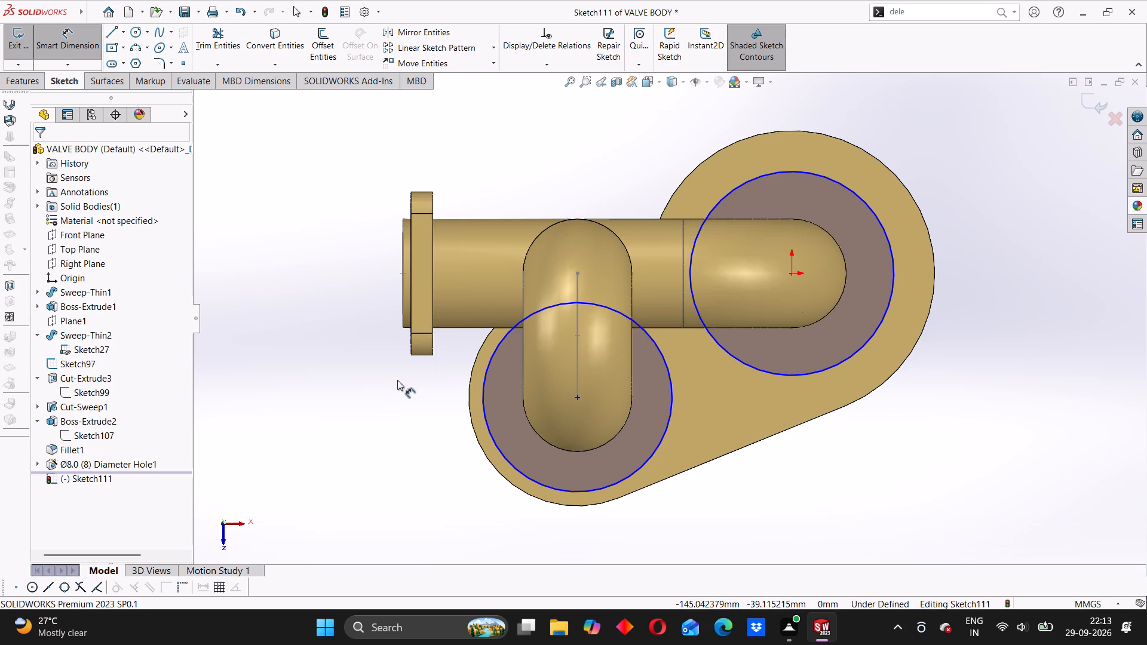
left_click(736, 191)
left_click(938, 177)
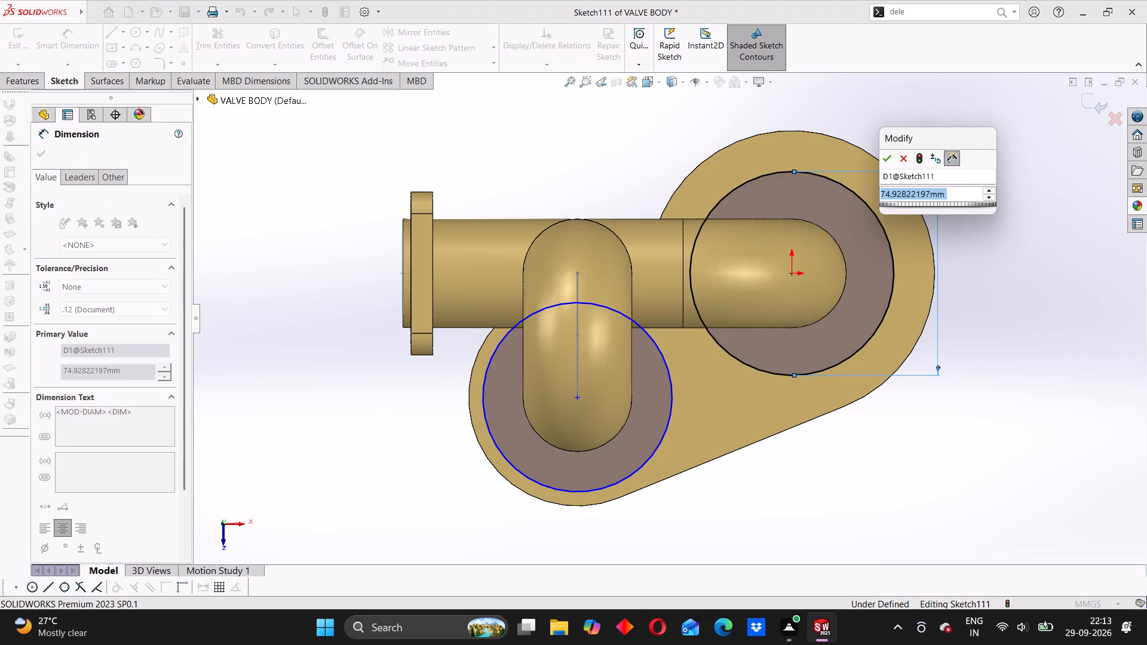
type("95")
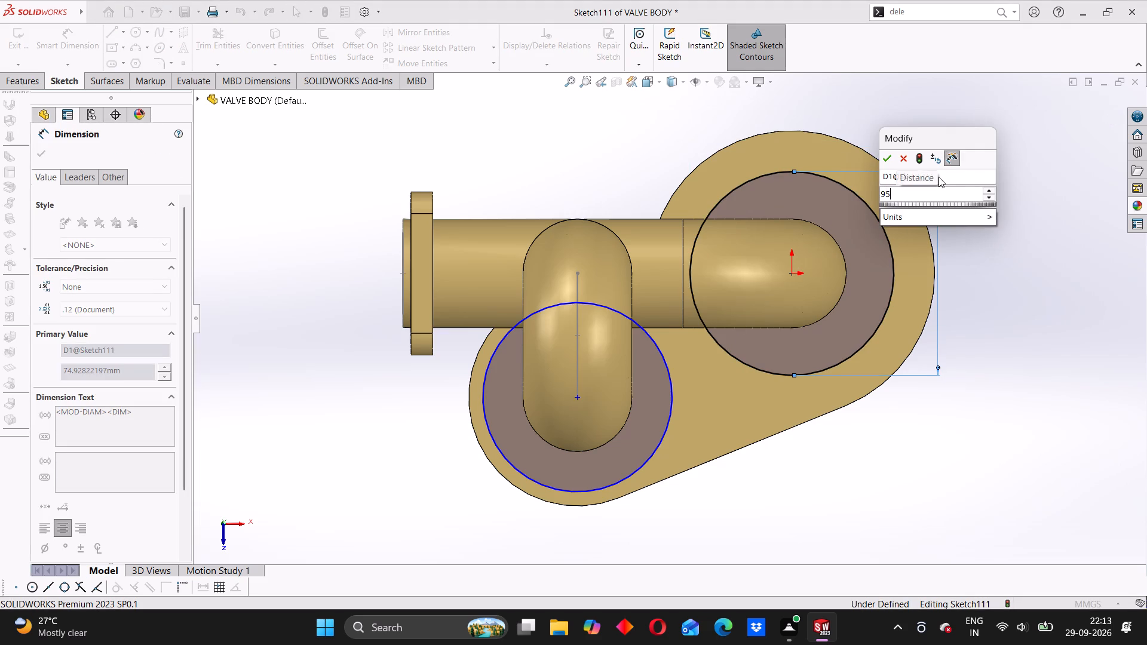
key("Return")
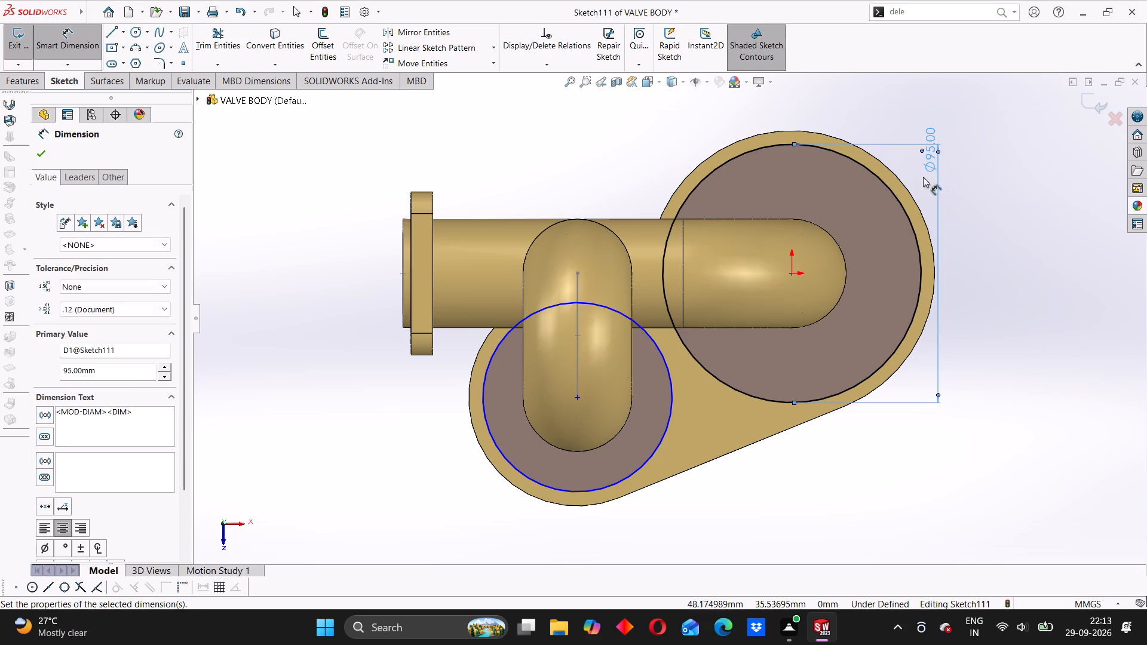
Set the diameter of the origin-centred circle to 90 mm.
double_click(931, 158)
type("90")
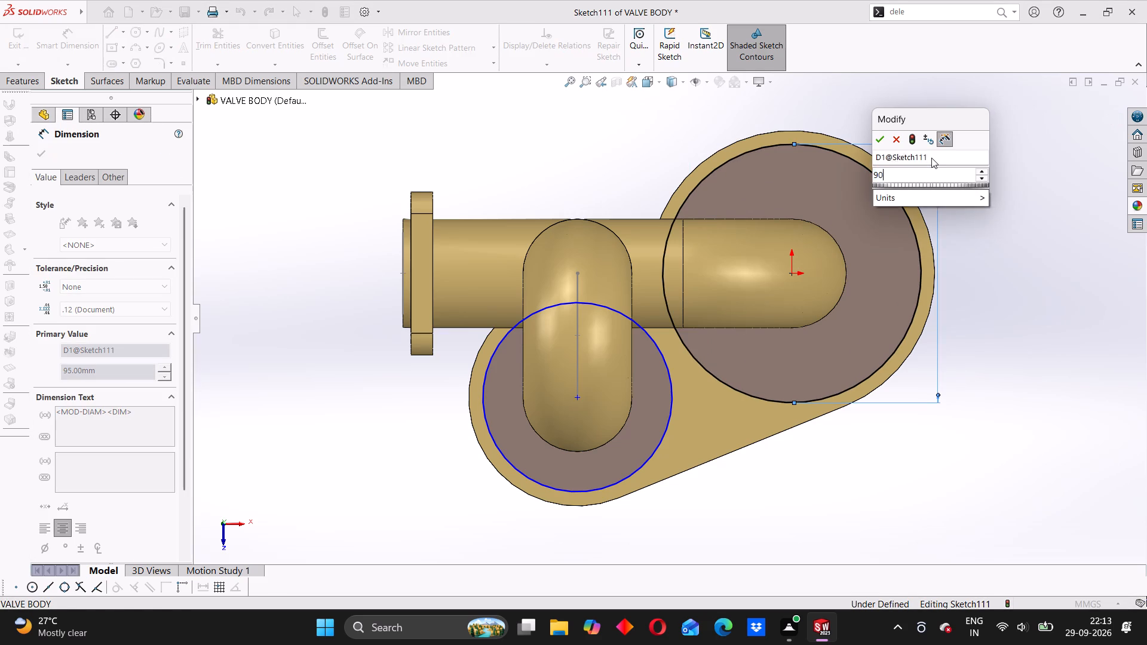
key("Return")
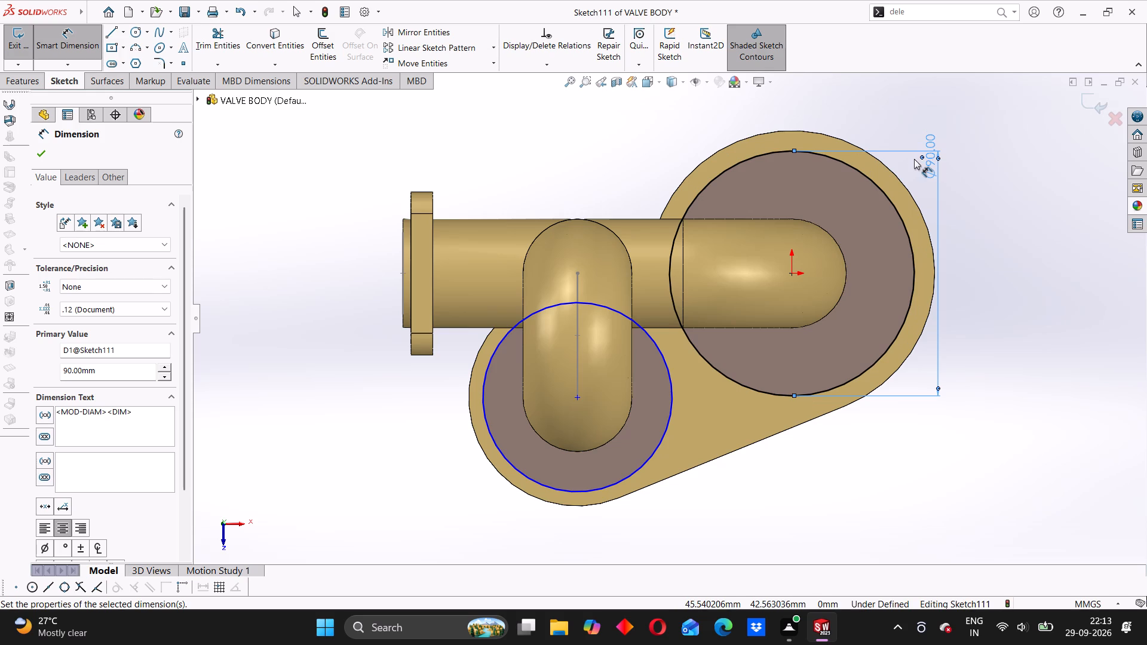
Dimension the smaller circle around the U-bend pipe's base with a 60 mm diameter.
left_click(602, 486)
left_click(614, 524)
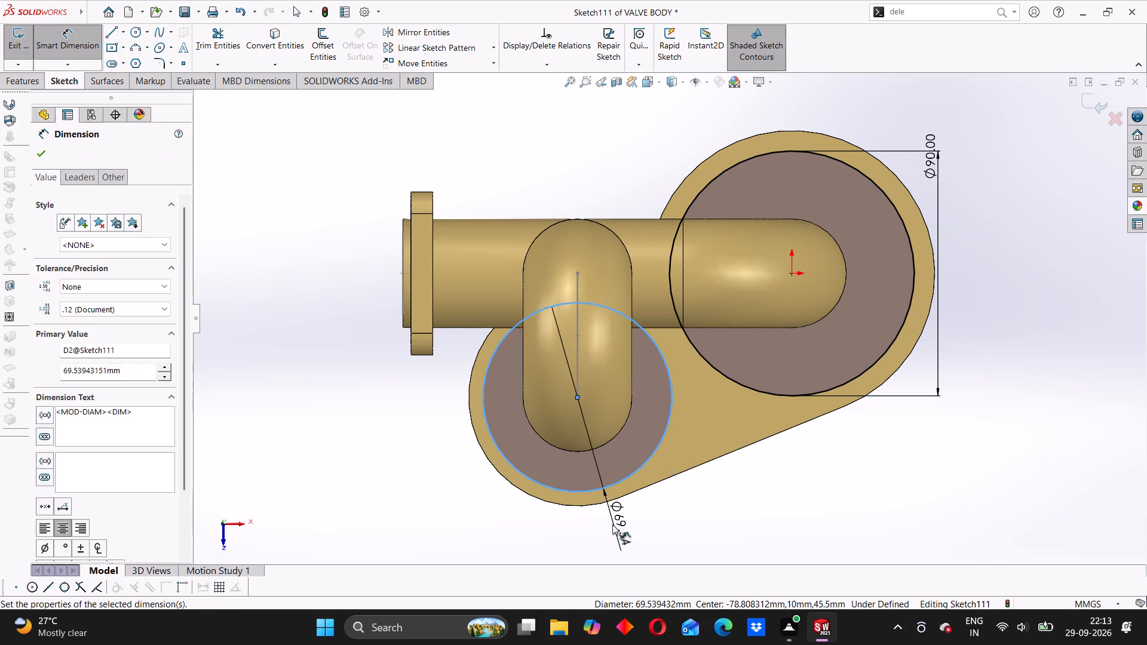
type("60")
key("Return")
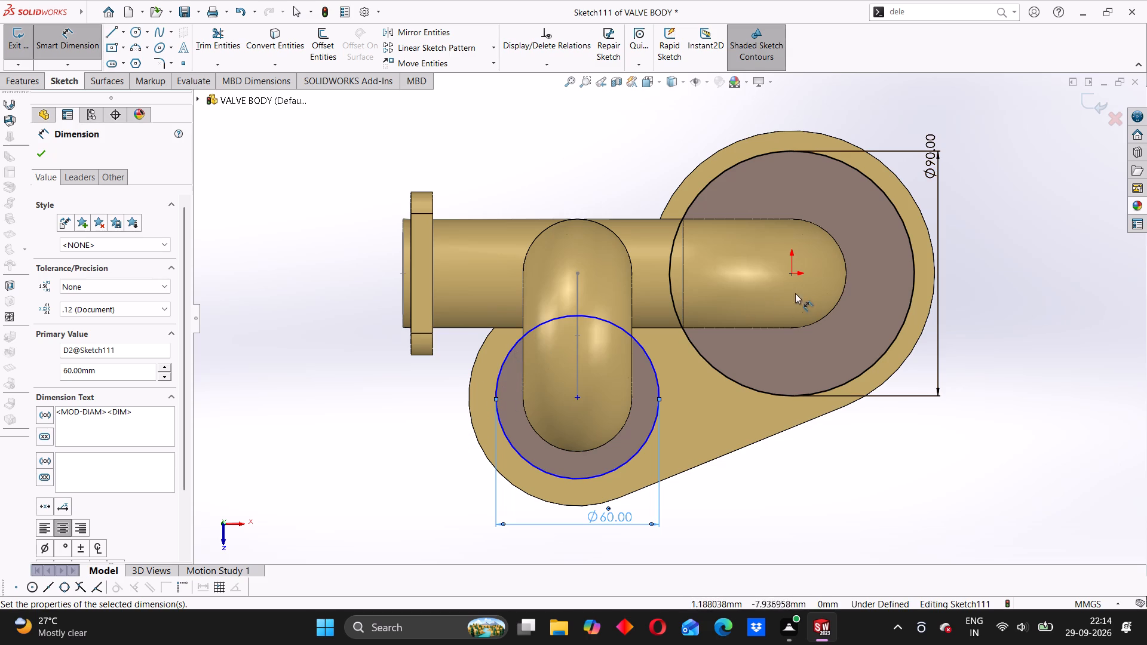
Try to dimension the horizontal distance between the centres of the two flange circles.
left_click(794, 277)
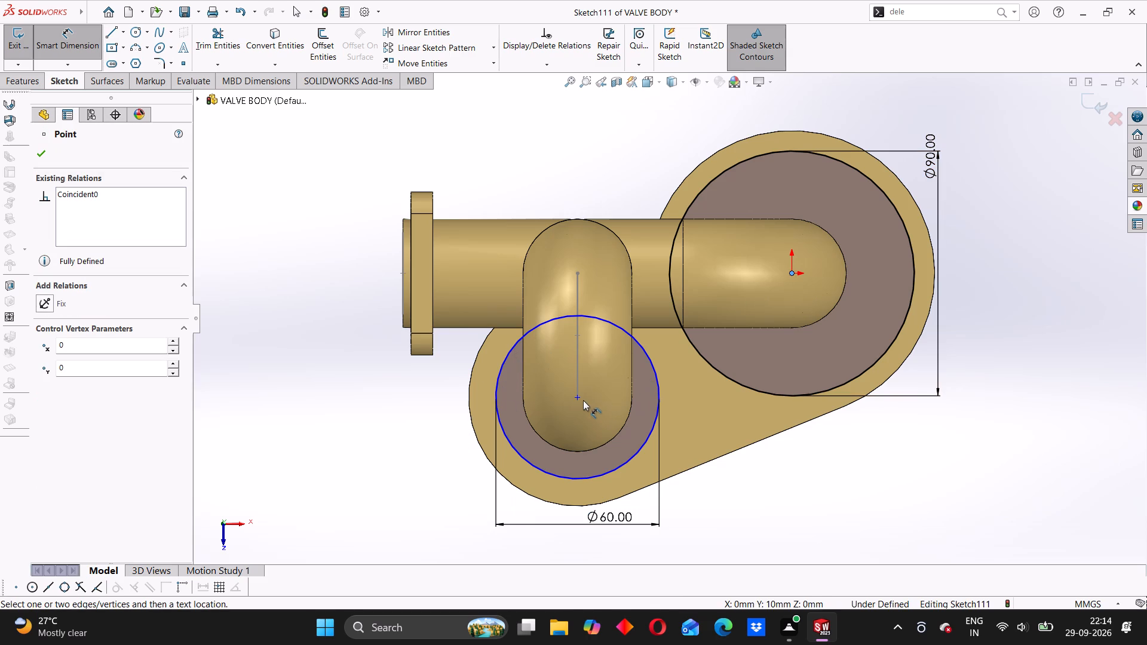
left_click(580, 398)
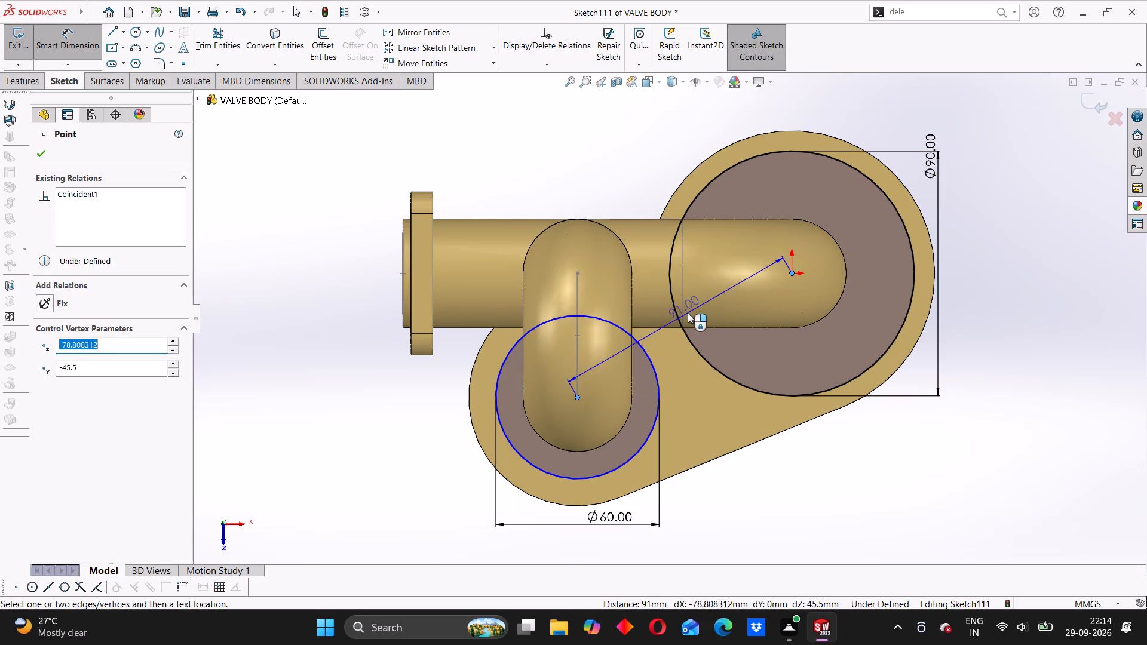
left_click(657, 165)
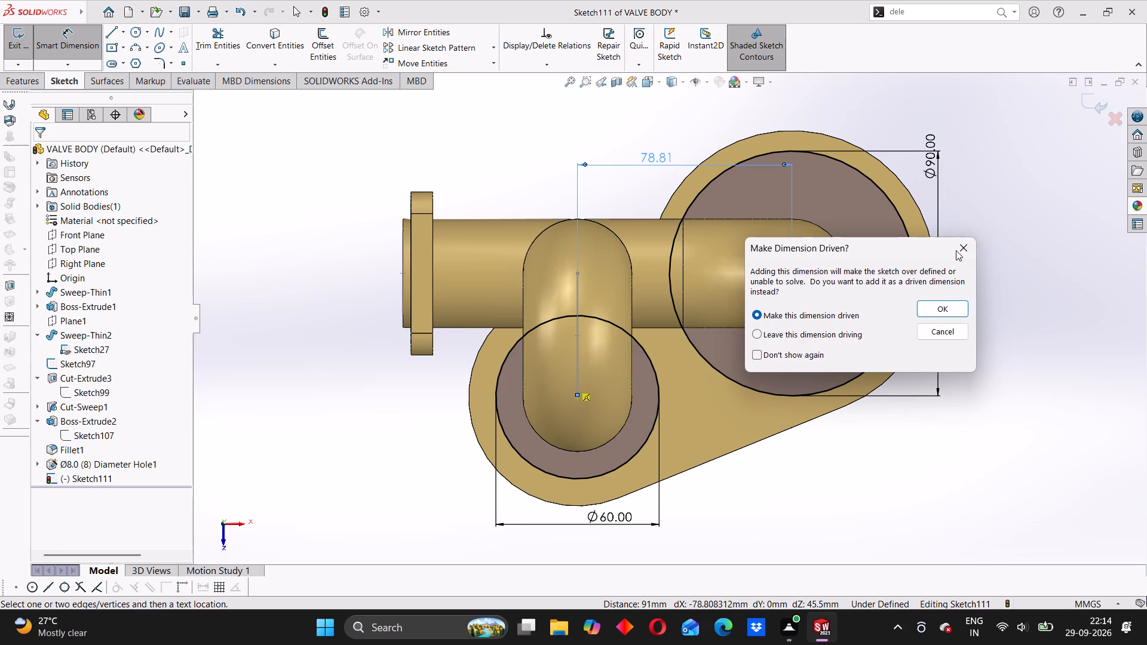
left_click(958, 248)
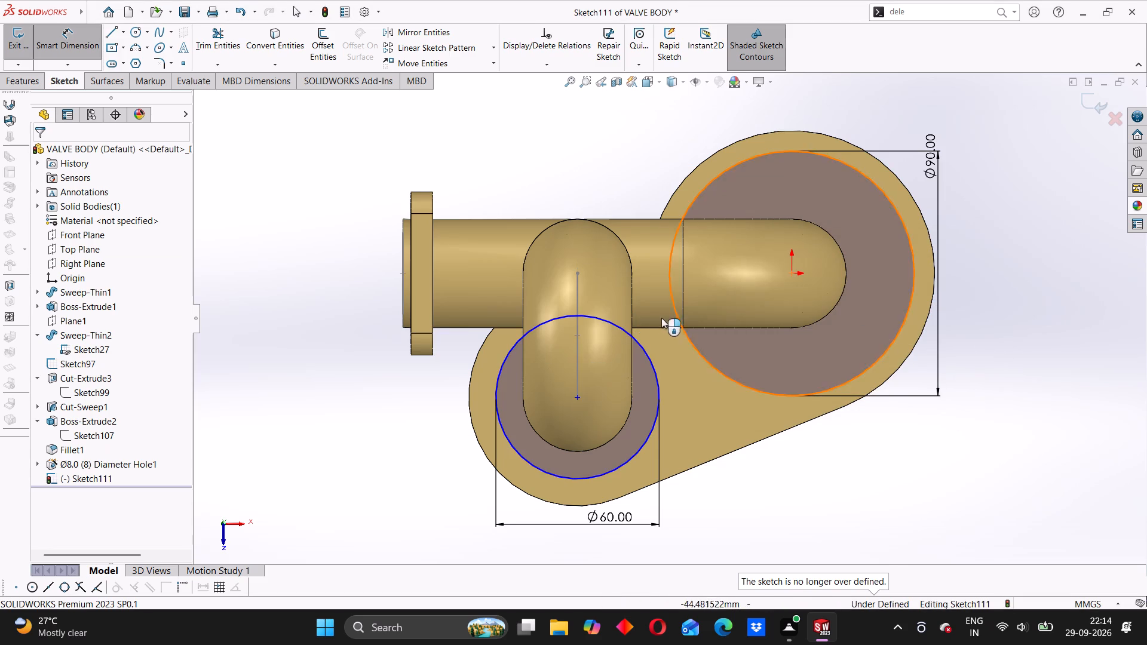
Dimension the vertical distance between the centres of the two large flange circles as 45.5 mm.
left_click(790, 274)
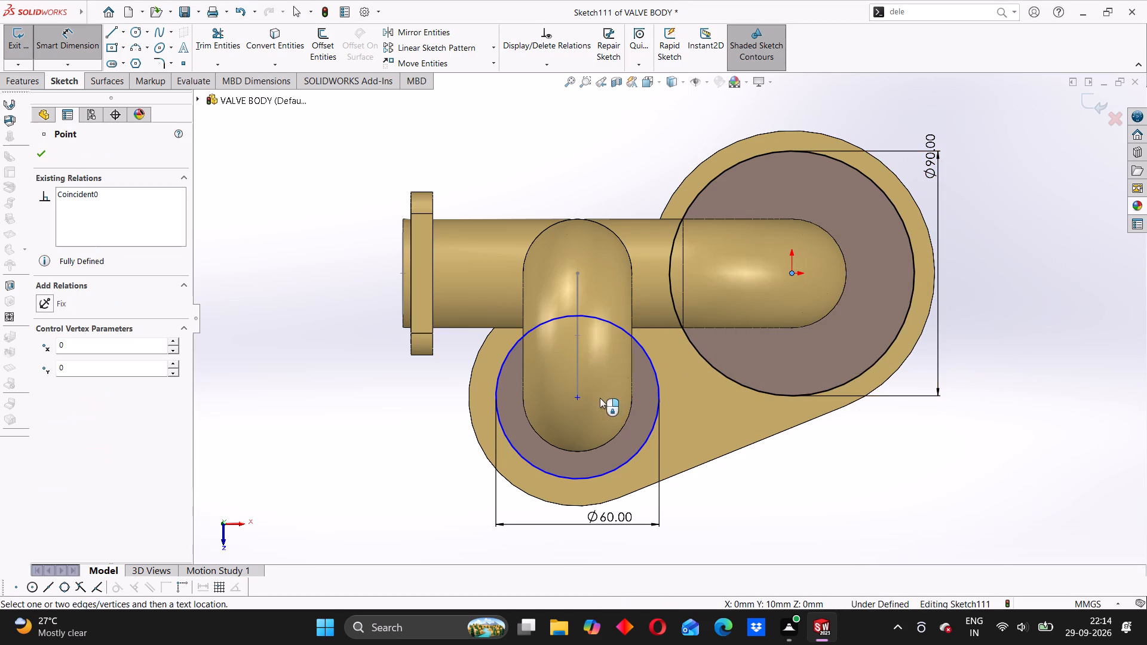
left_click_drag(578, 397, 589, 398)
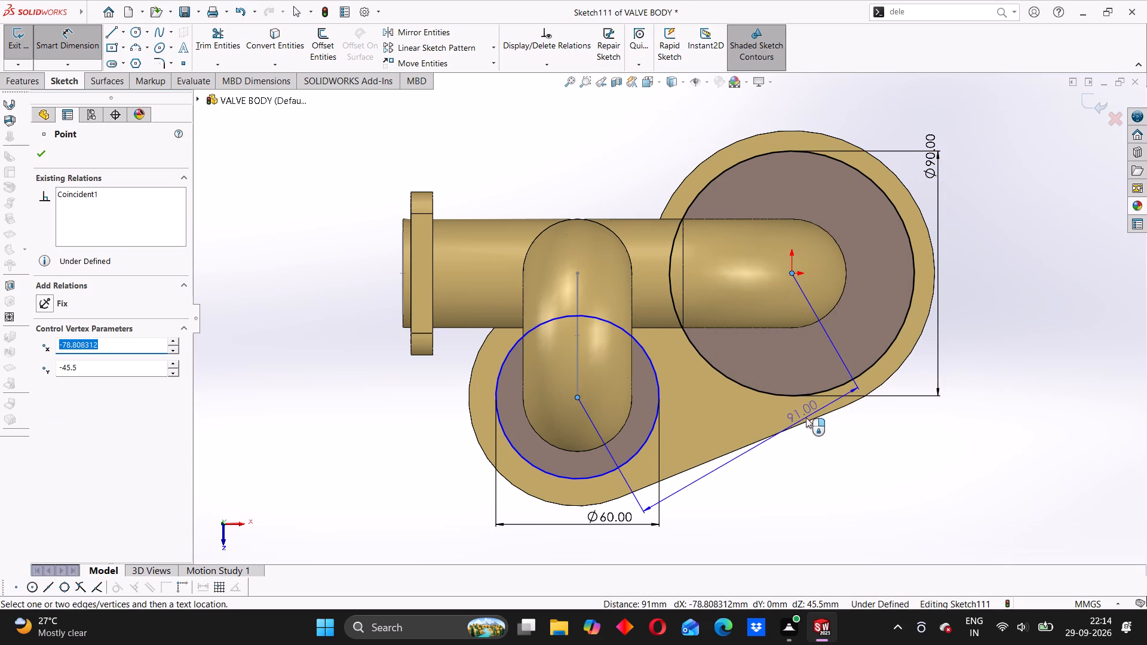
left_click(990, 380)
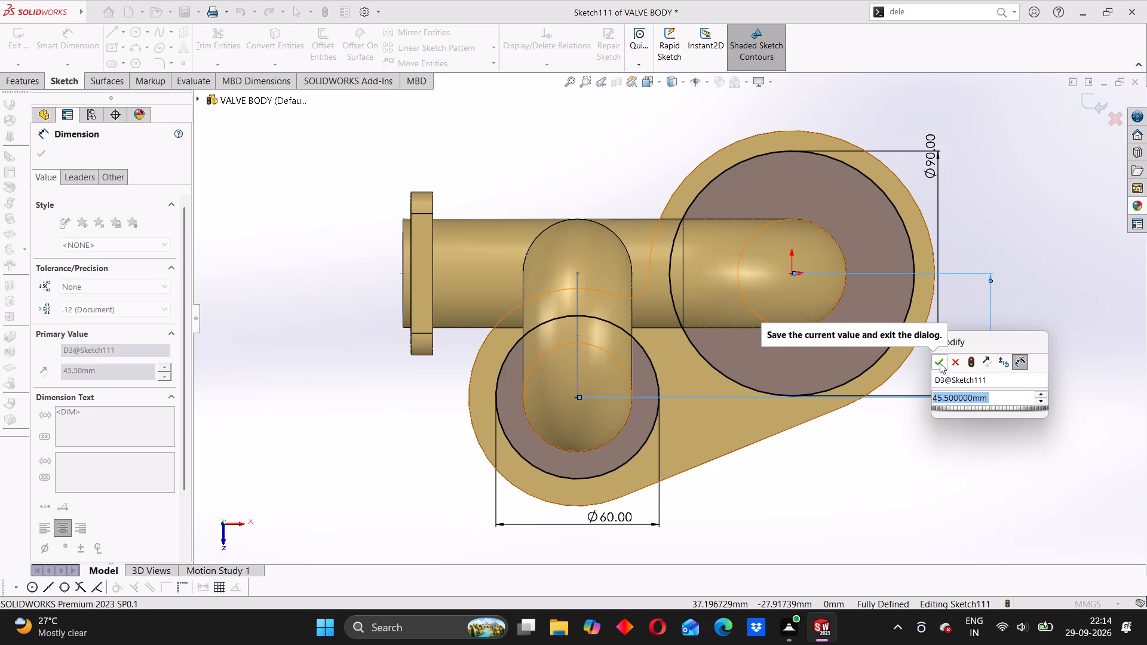
left_click(940, 363)
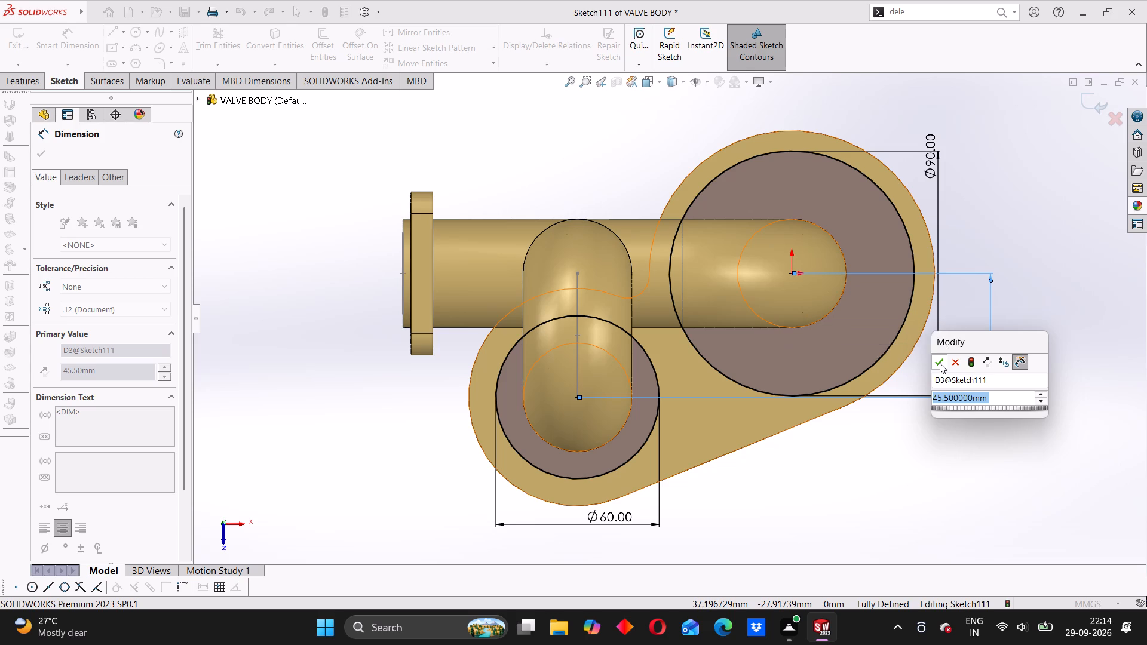
left_click(797, 503)
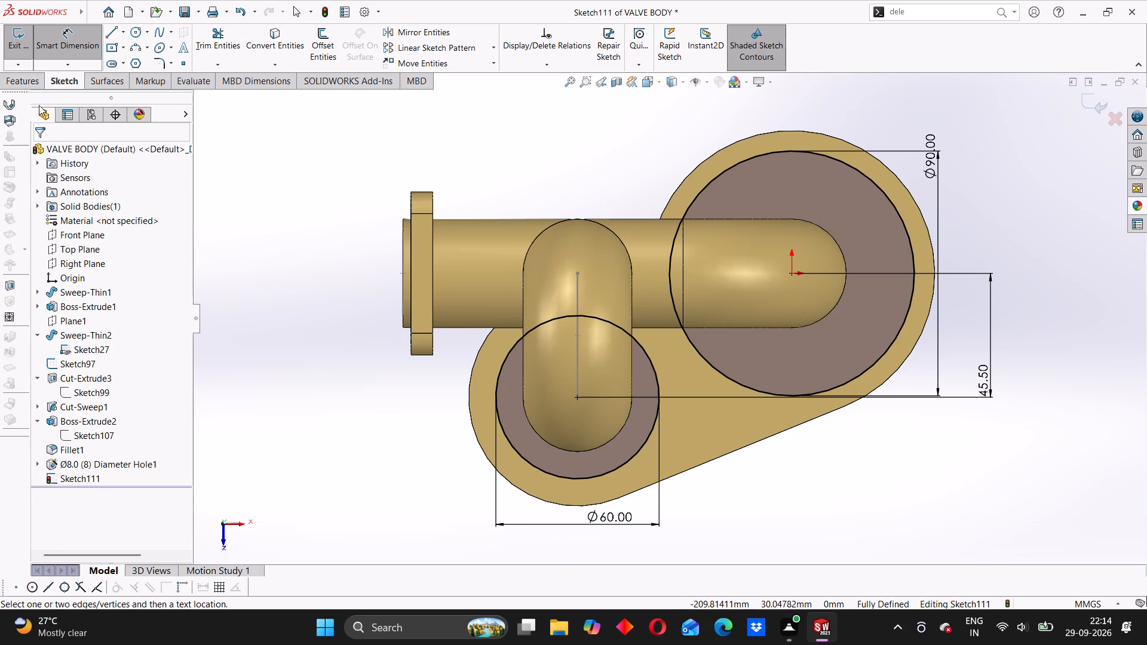
Sketch small circles about 10.8 mm and 8.6 mm in diameter, centred on the Ø60 circle's lowest point and the Ø90 circle's rightmost point.
left_click(131, 36)
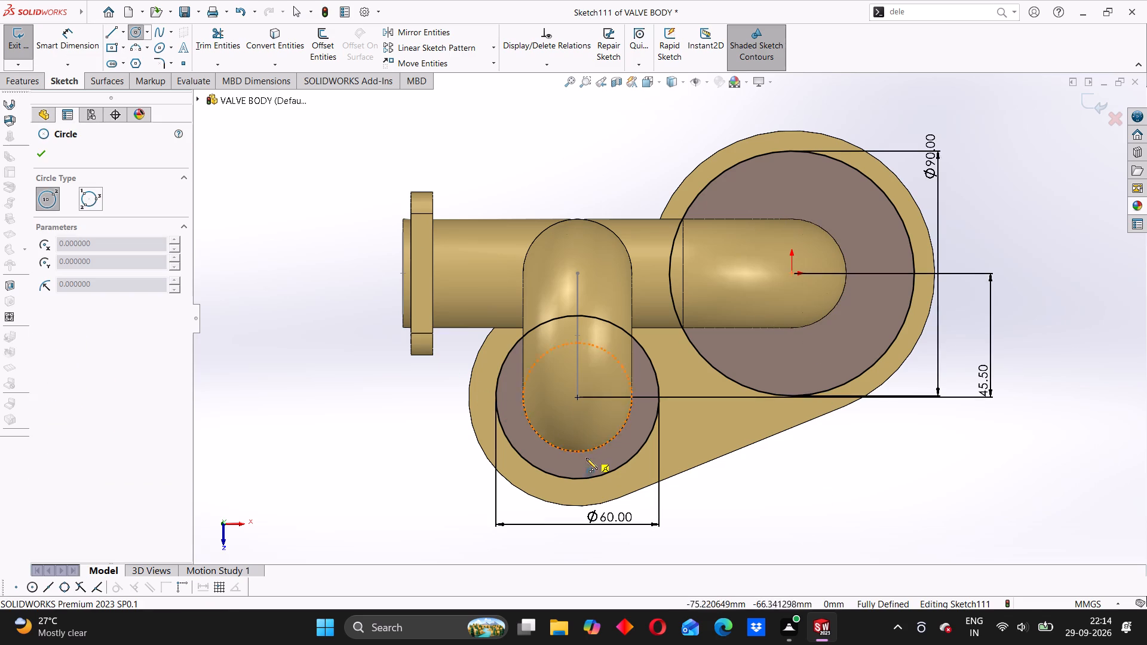
left_click(577, 479)
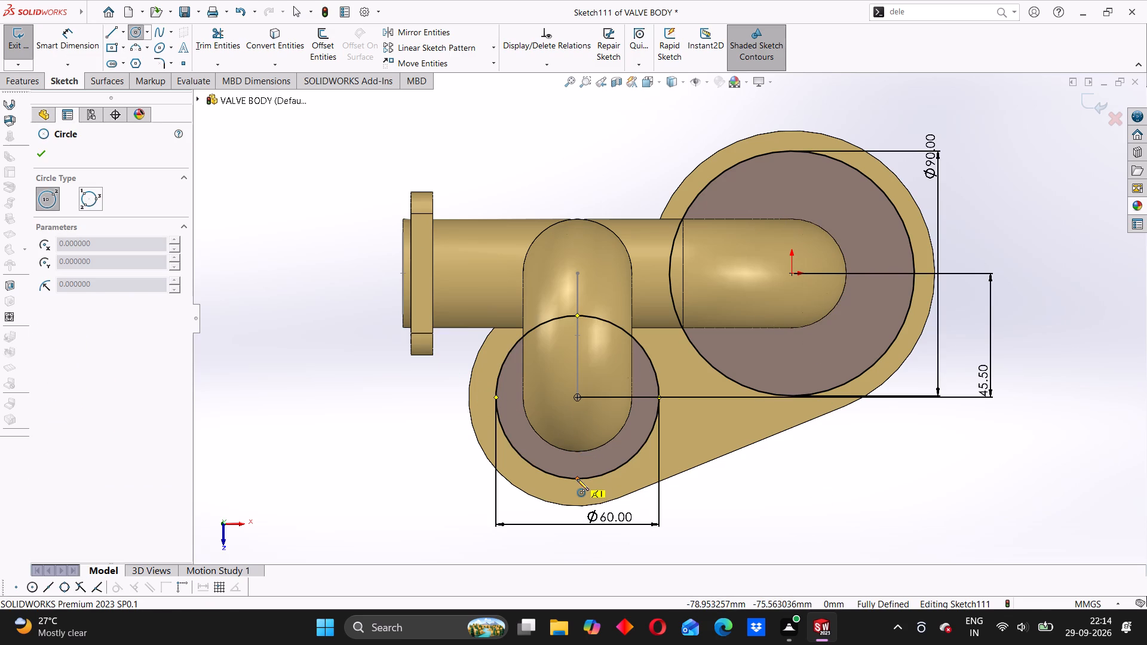
left_click(584, 492)
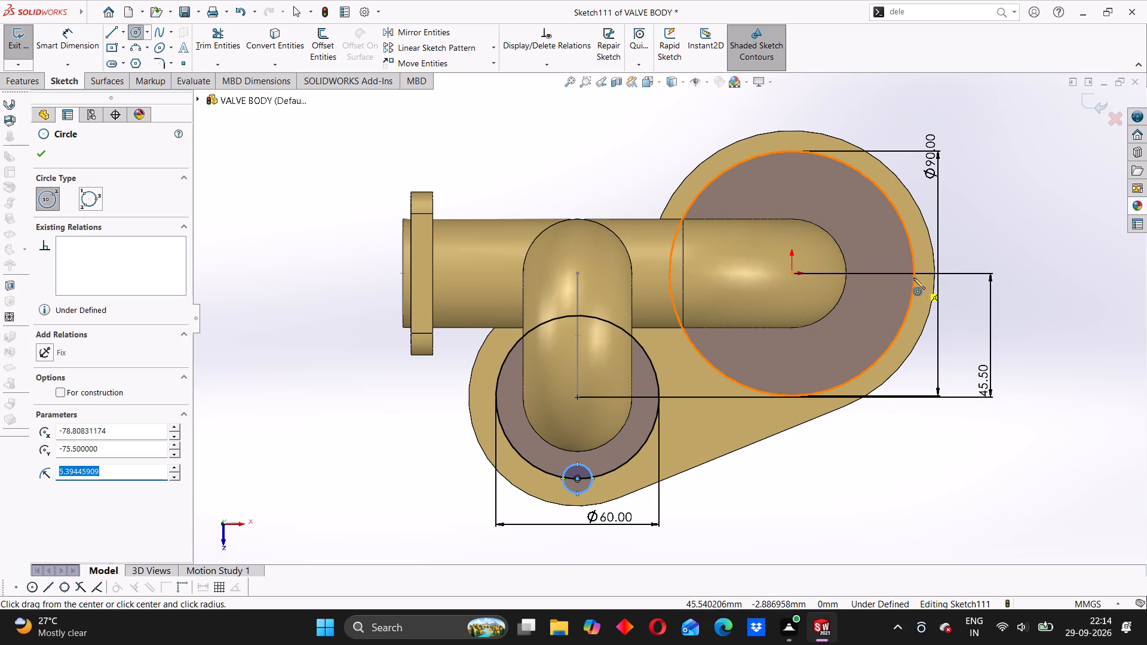
left_click(912, 272)
left_click(922, 282)
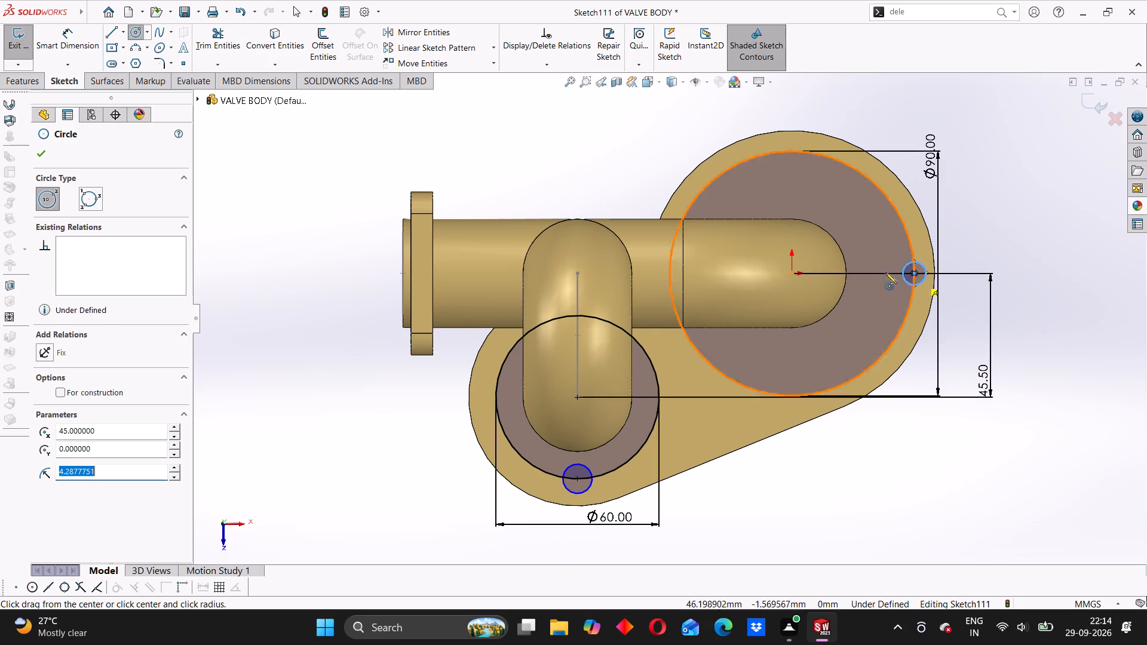
Dimension both small circles on the Ø60 and Ø90 circles with an 8 mm diameter.
left_click(87, 47)
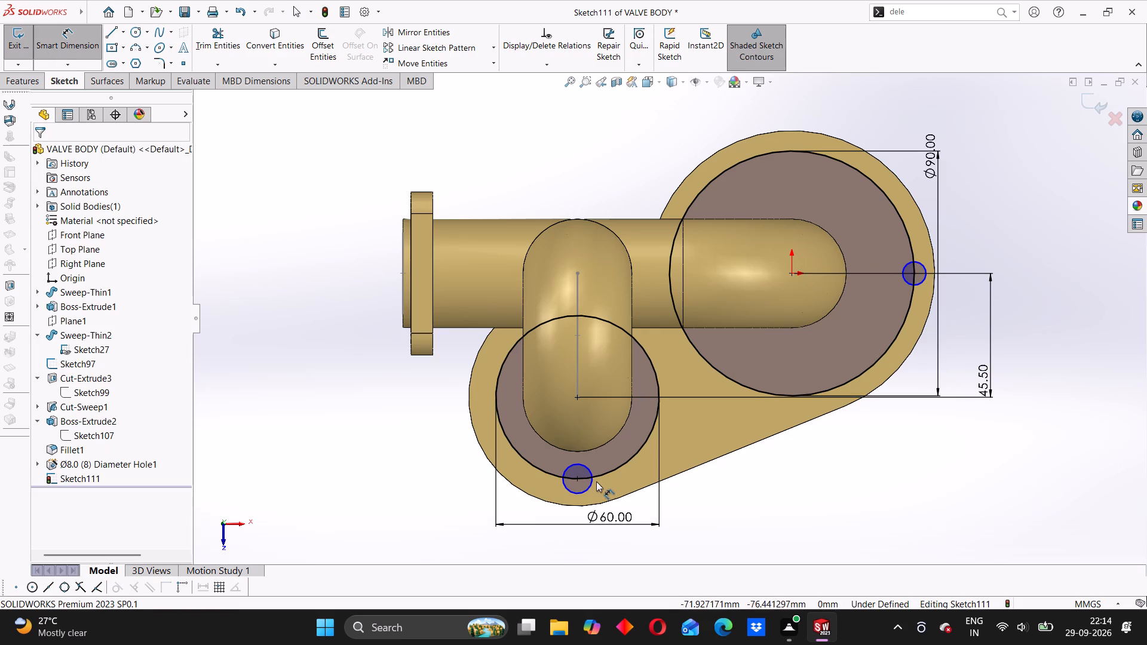
left_click(593, 486)
left_click(565, 528)
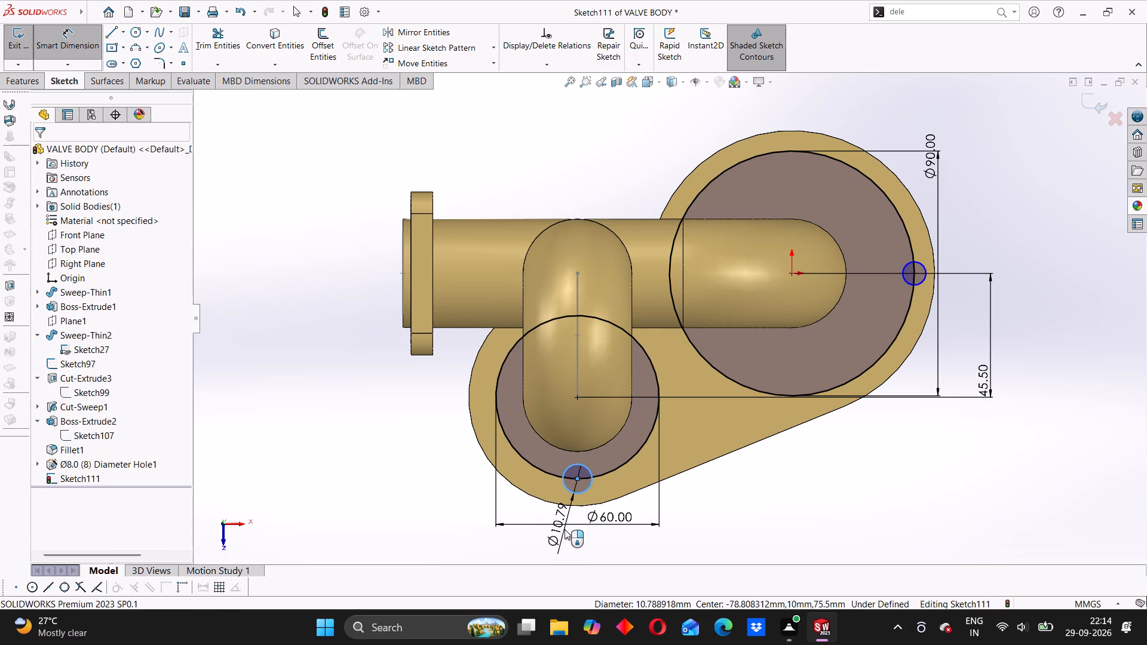
key("8")
key("Return")
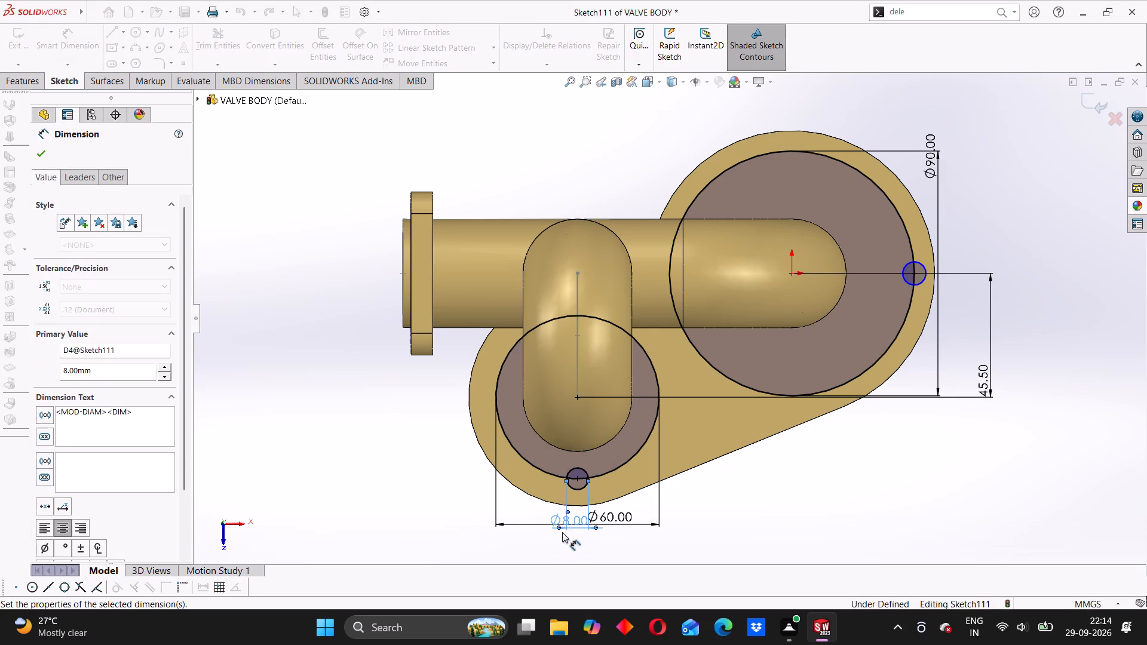
left_click(924, 269)
left_click(976, 268)
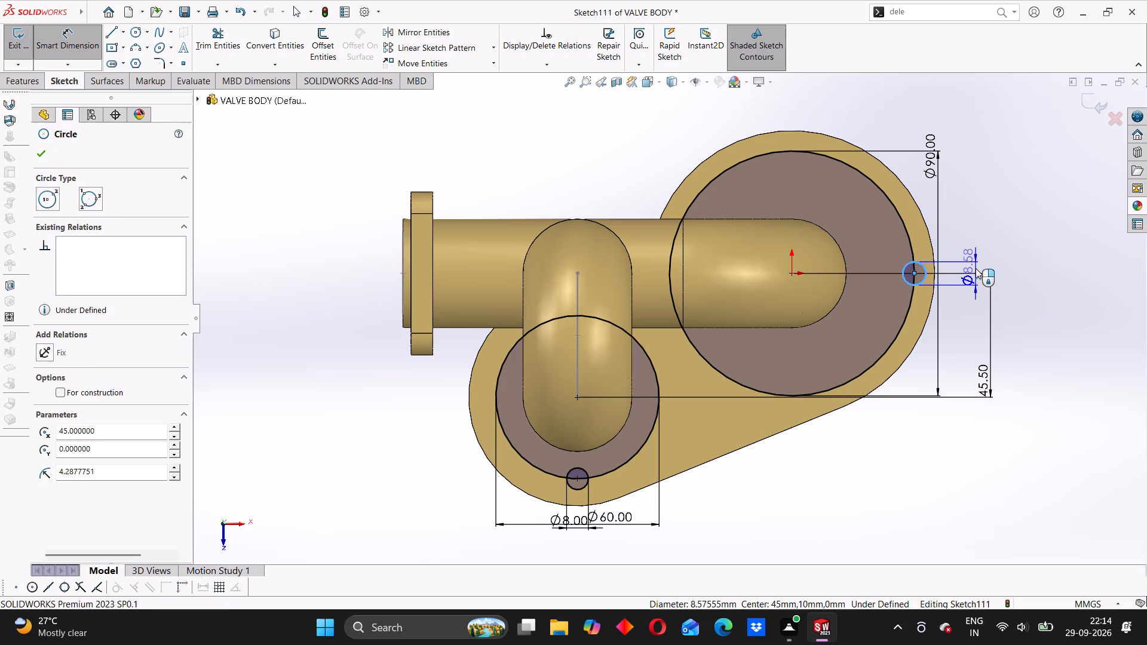
key("8")
key("Return")
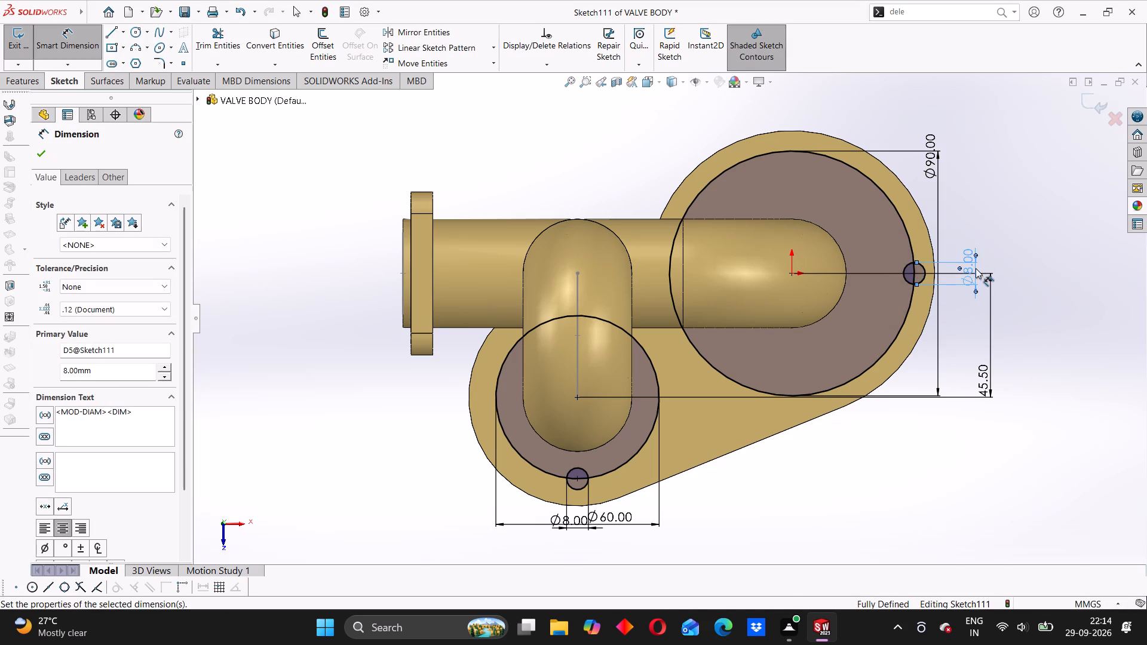
left_click(535, 179)
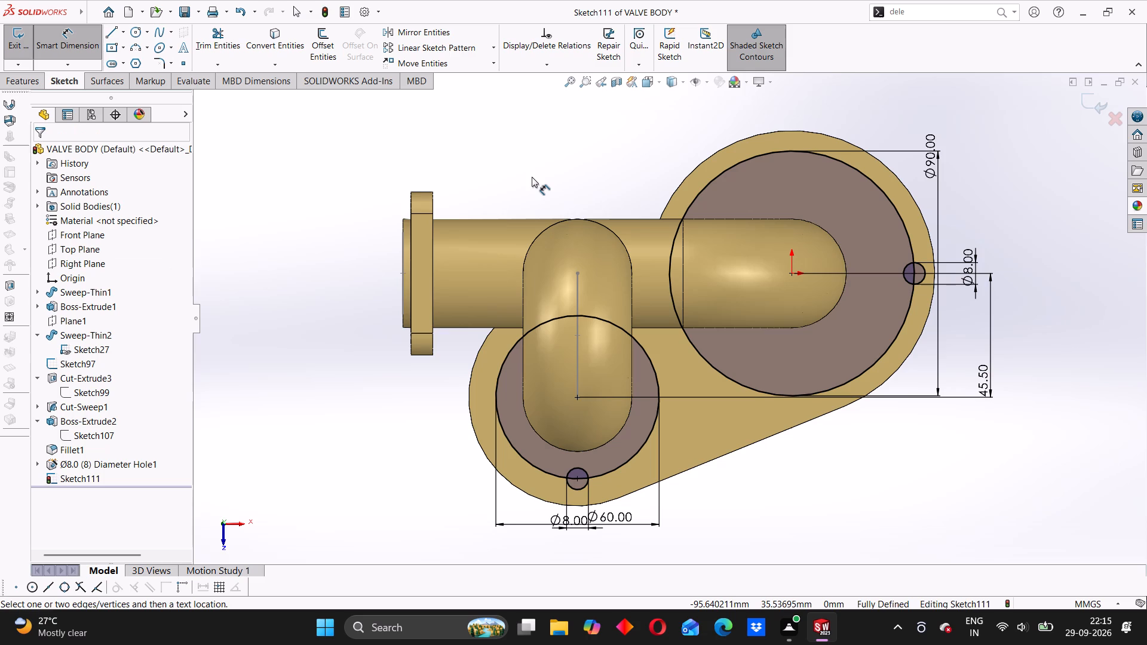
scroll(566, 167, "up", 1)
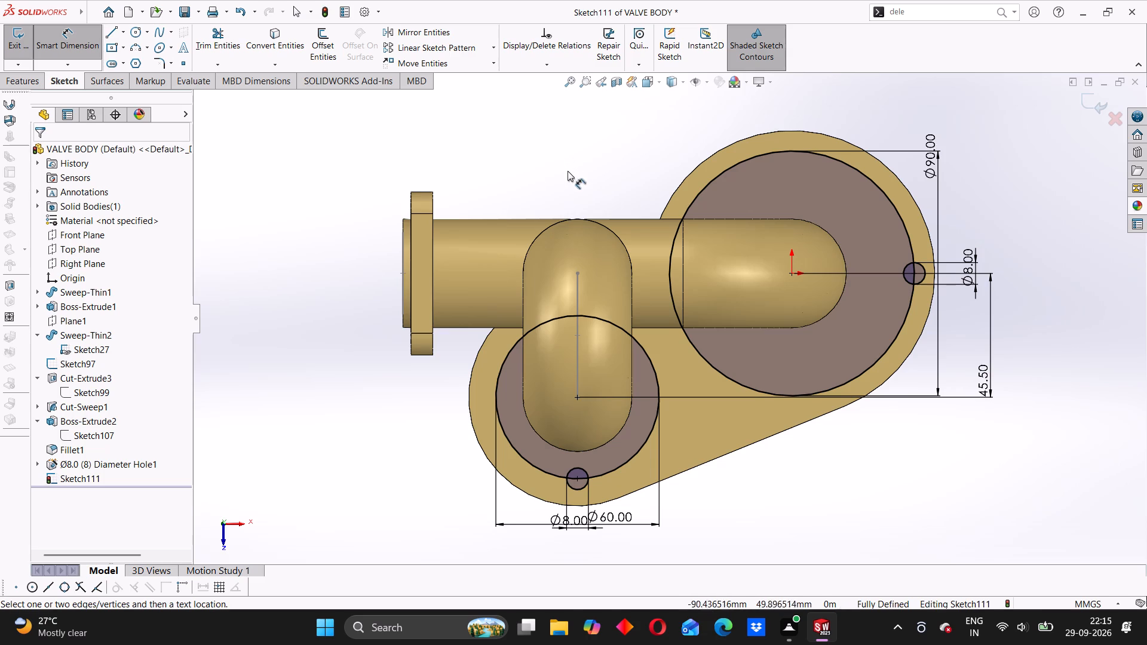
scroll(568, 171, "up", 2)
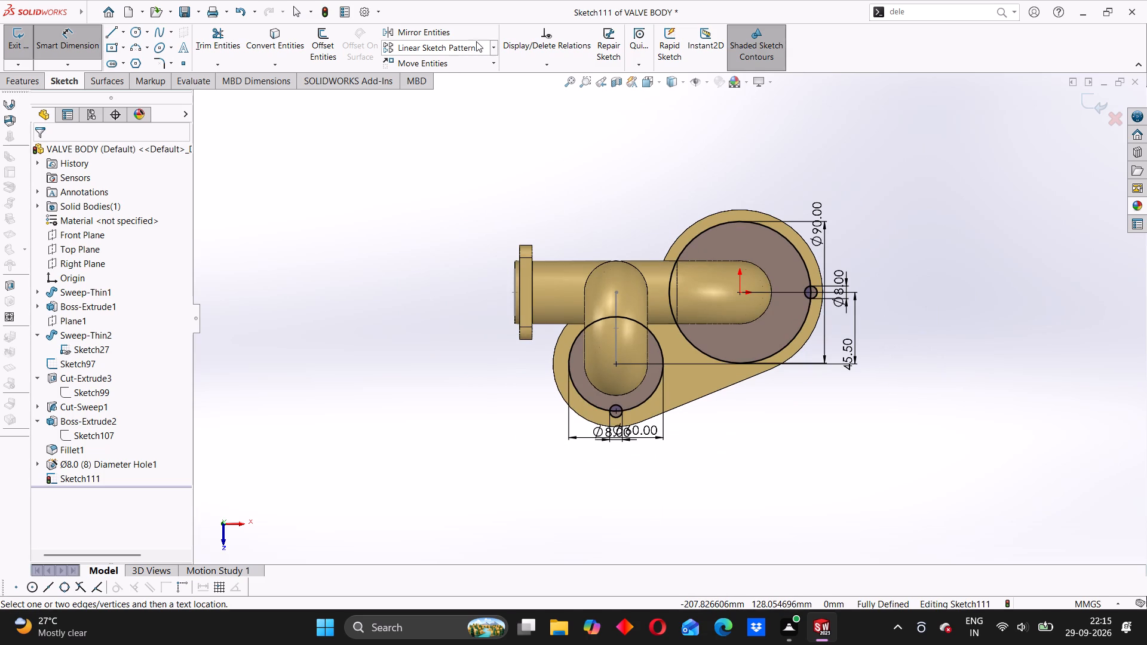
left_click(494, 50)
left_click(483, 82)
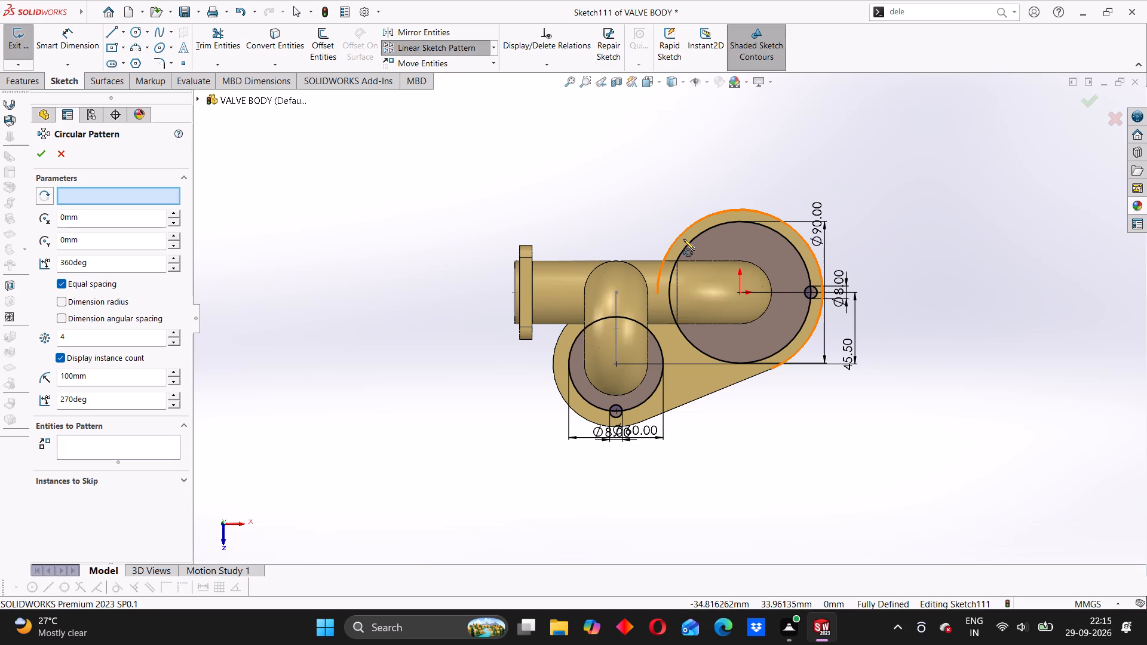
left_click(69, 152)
Convert the Ø60 mm and Ø90 mm circles to construction geometry.
scroll(534, 309, "down", 4)
scroll(671, 357, "up", 3)
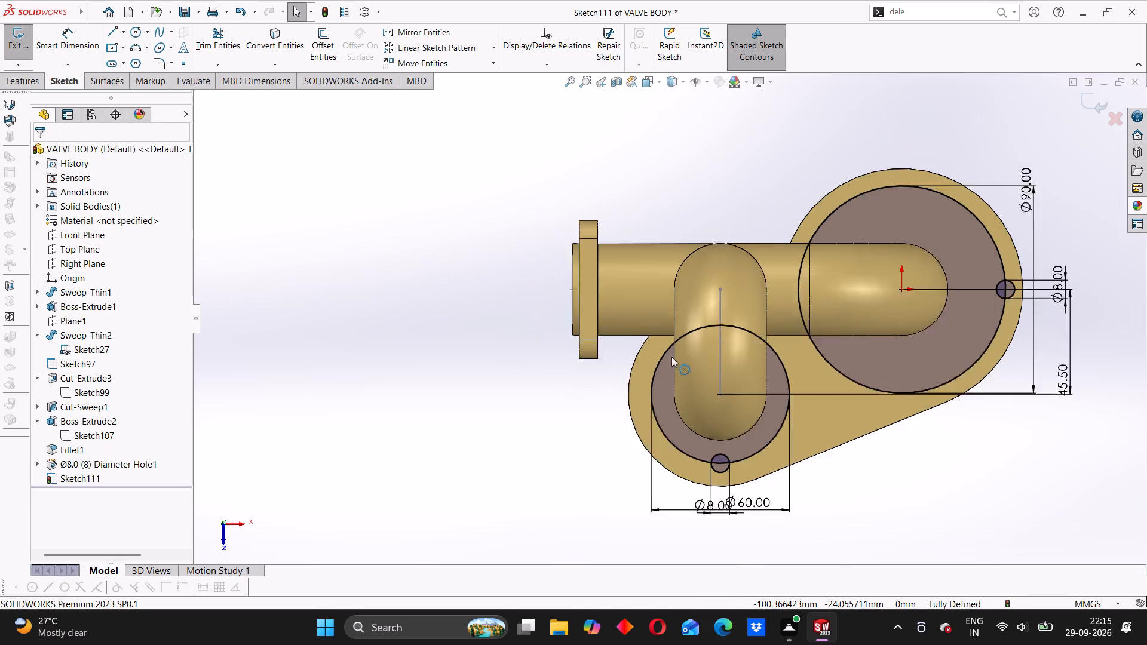
left_click(663, 353)
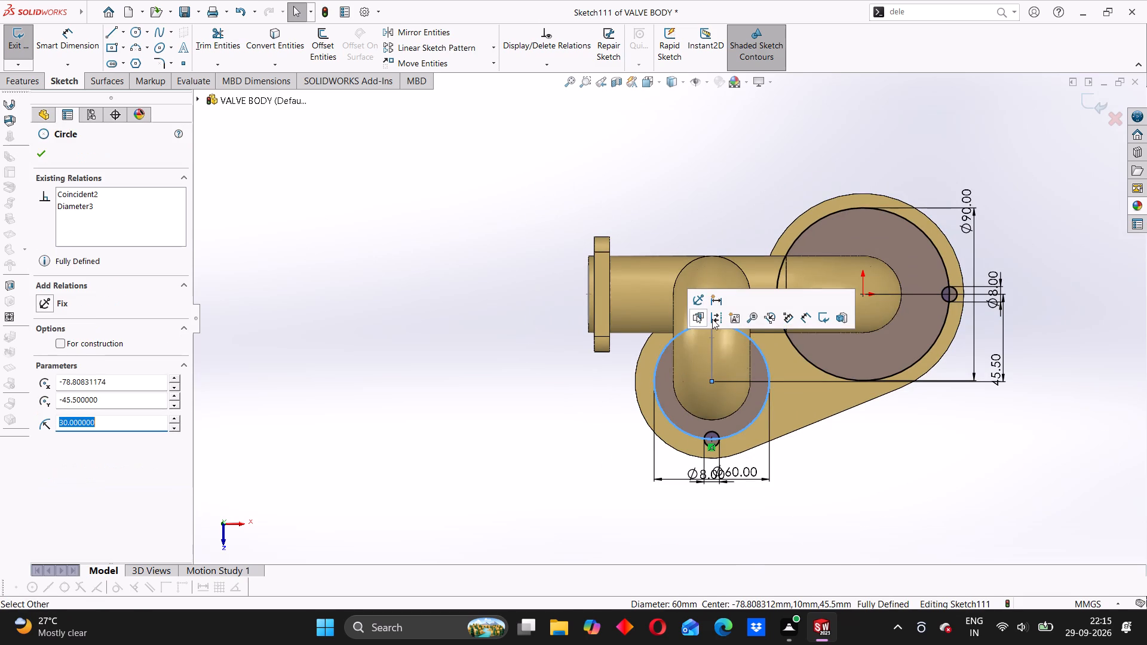
left_click(713, 318)
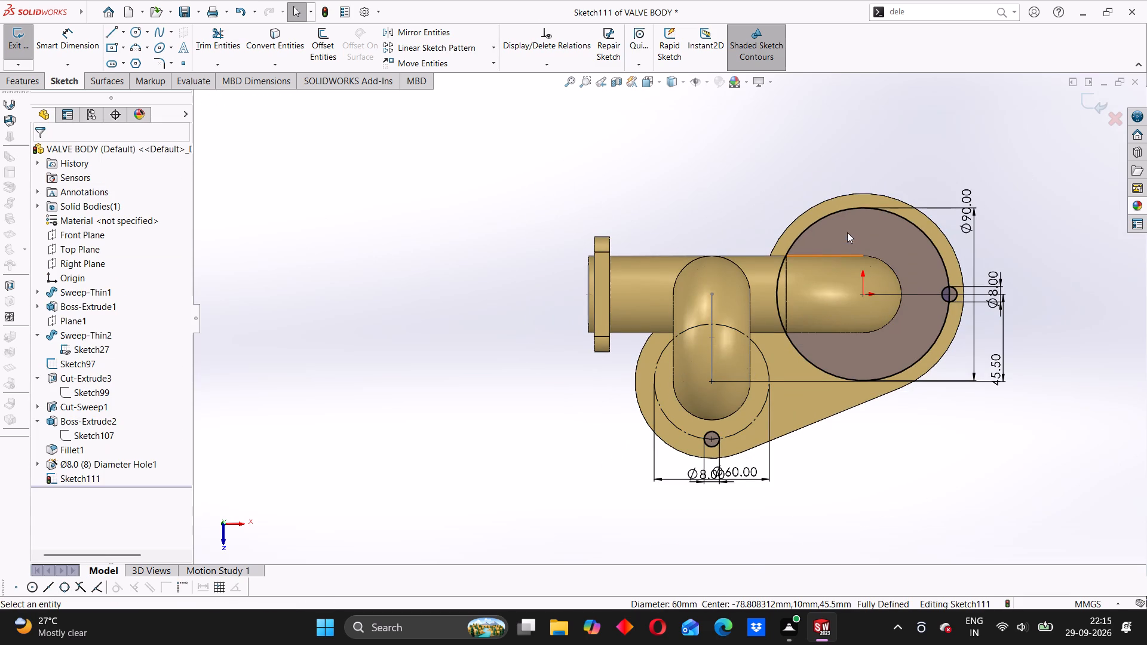
left_click(829, 216)
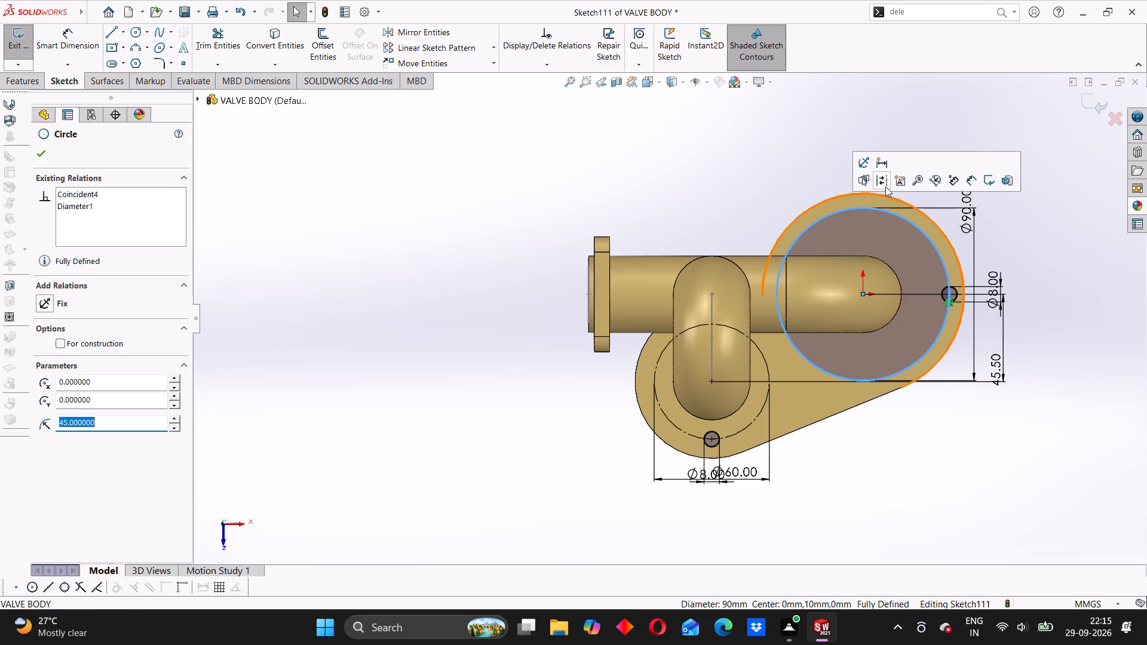
left_click(884, 185)
left_click(653, 186)
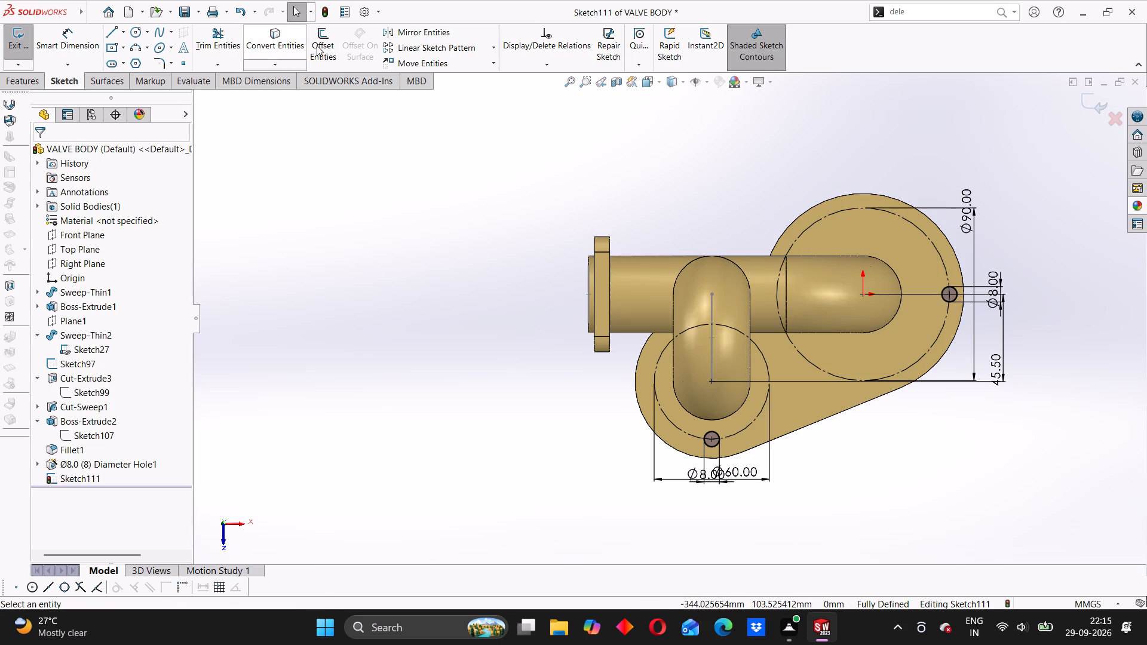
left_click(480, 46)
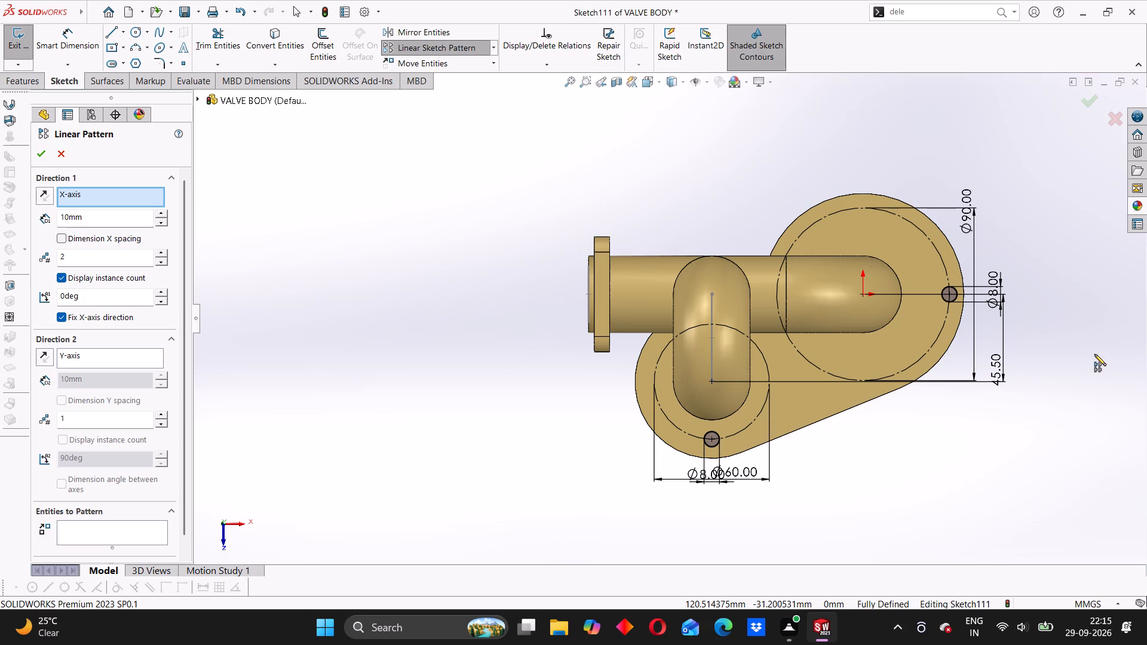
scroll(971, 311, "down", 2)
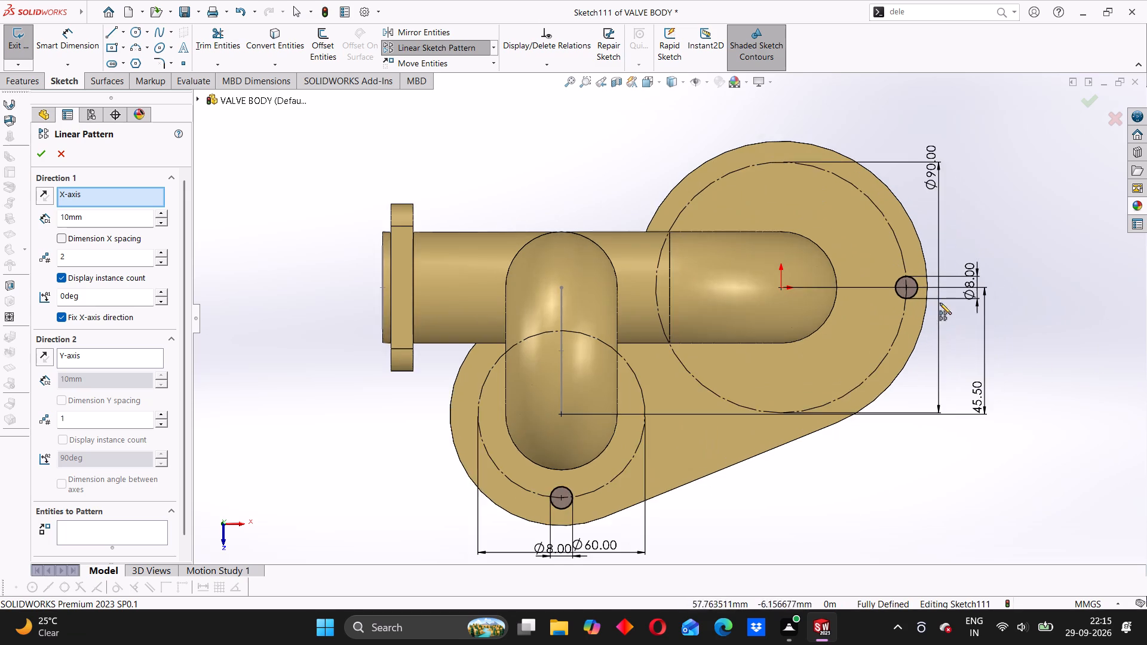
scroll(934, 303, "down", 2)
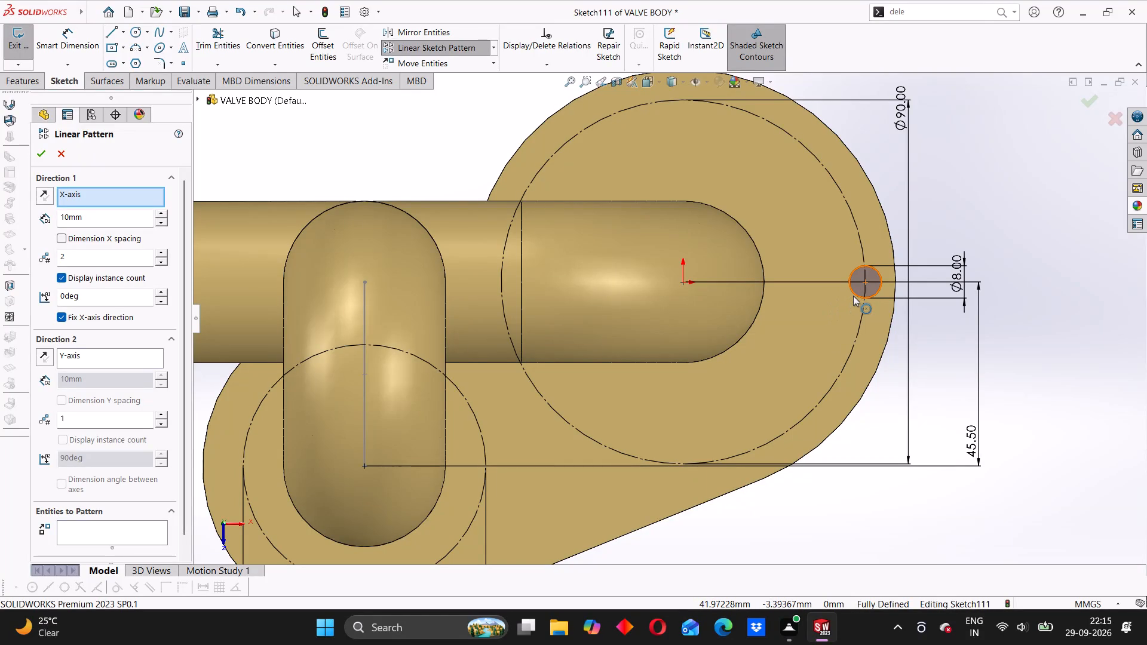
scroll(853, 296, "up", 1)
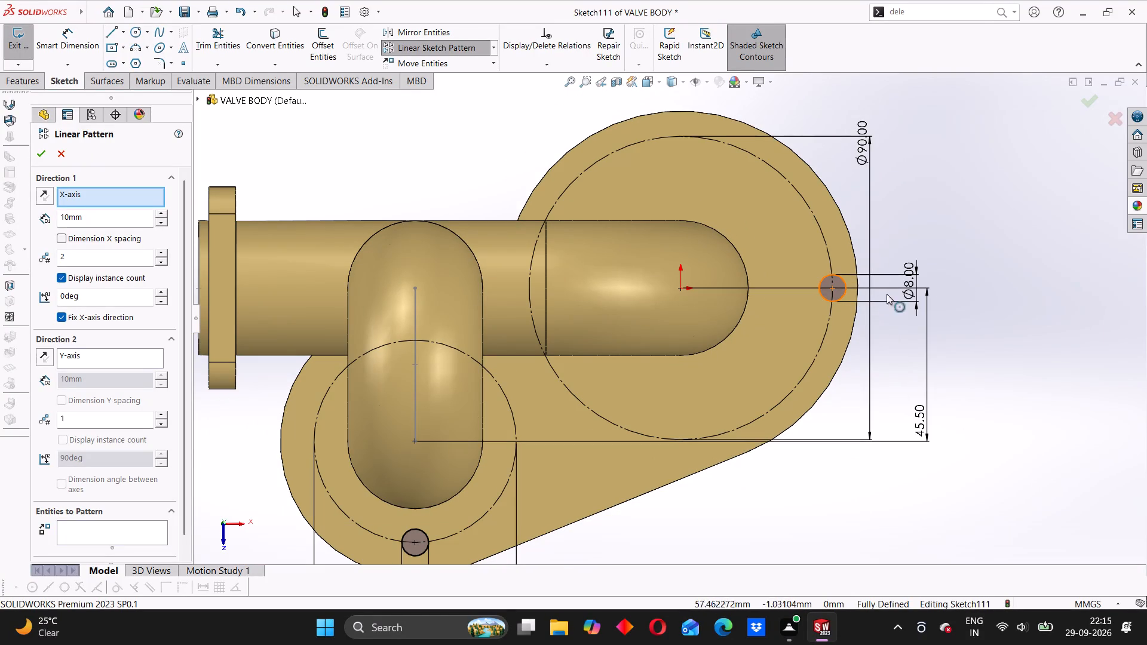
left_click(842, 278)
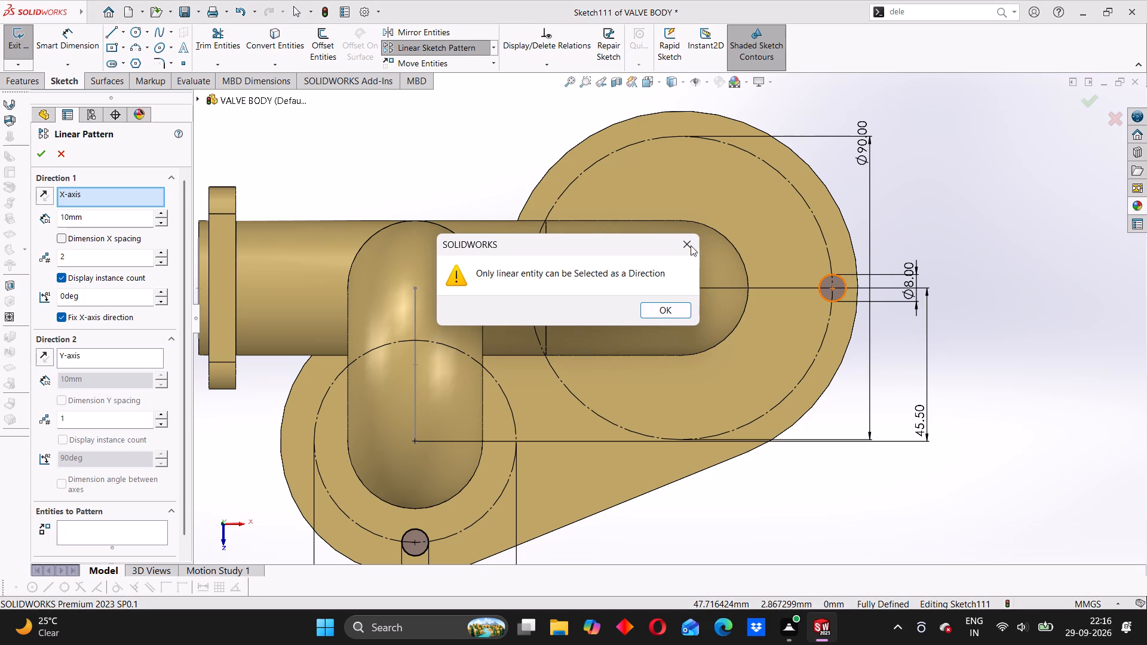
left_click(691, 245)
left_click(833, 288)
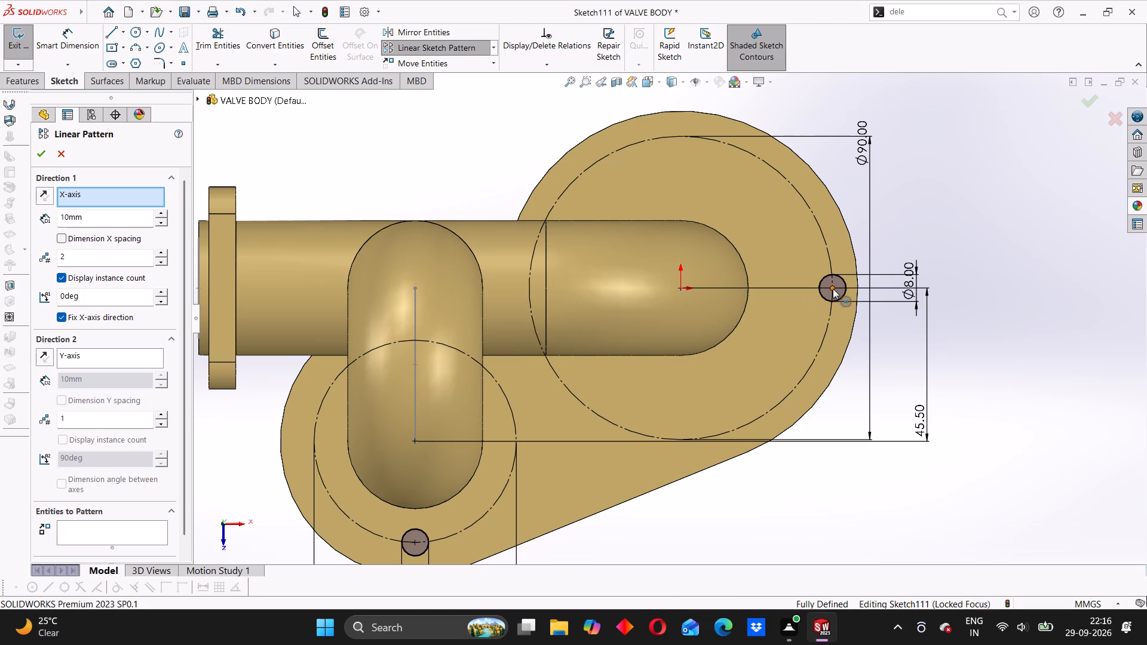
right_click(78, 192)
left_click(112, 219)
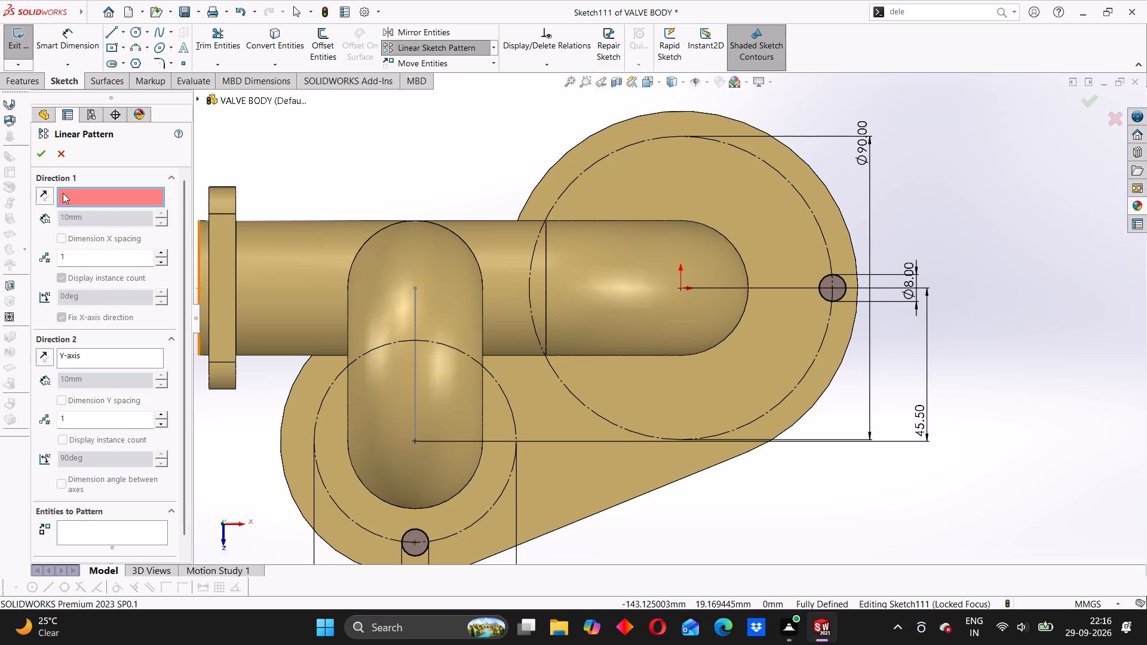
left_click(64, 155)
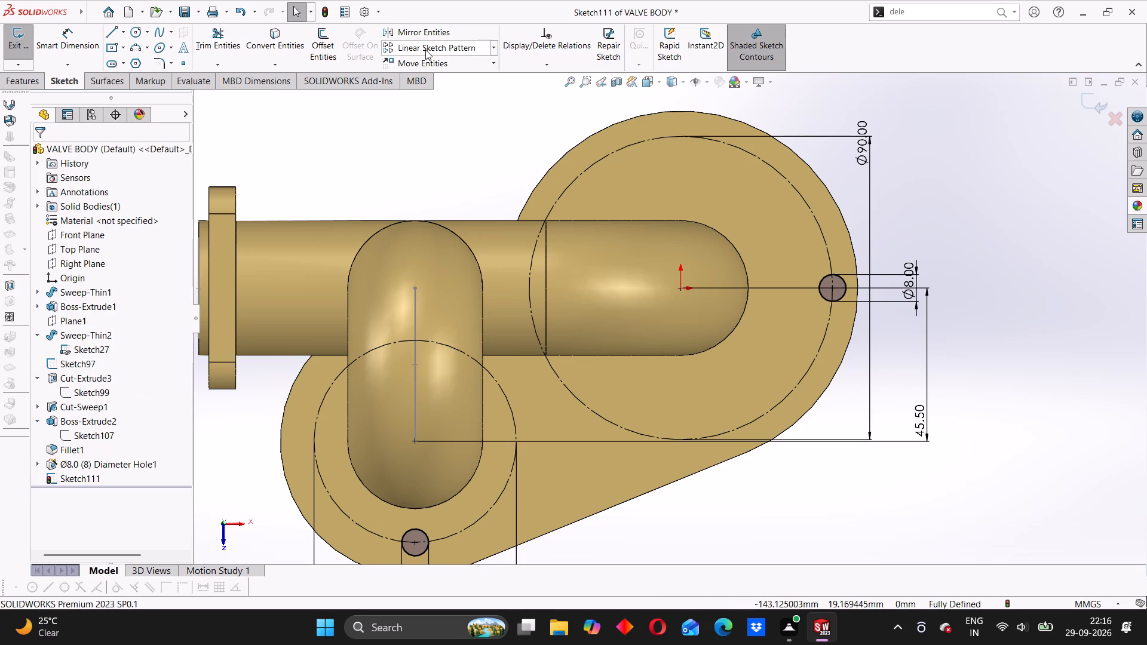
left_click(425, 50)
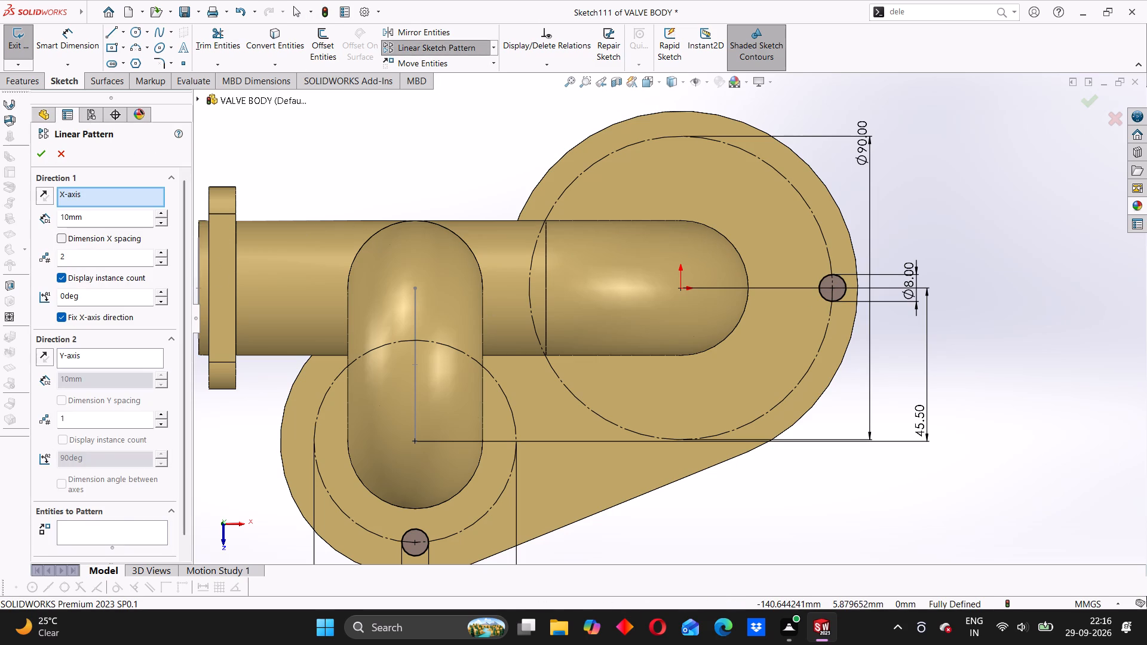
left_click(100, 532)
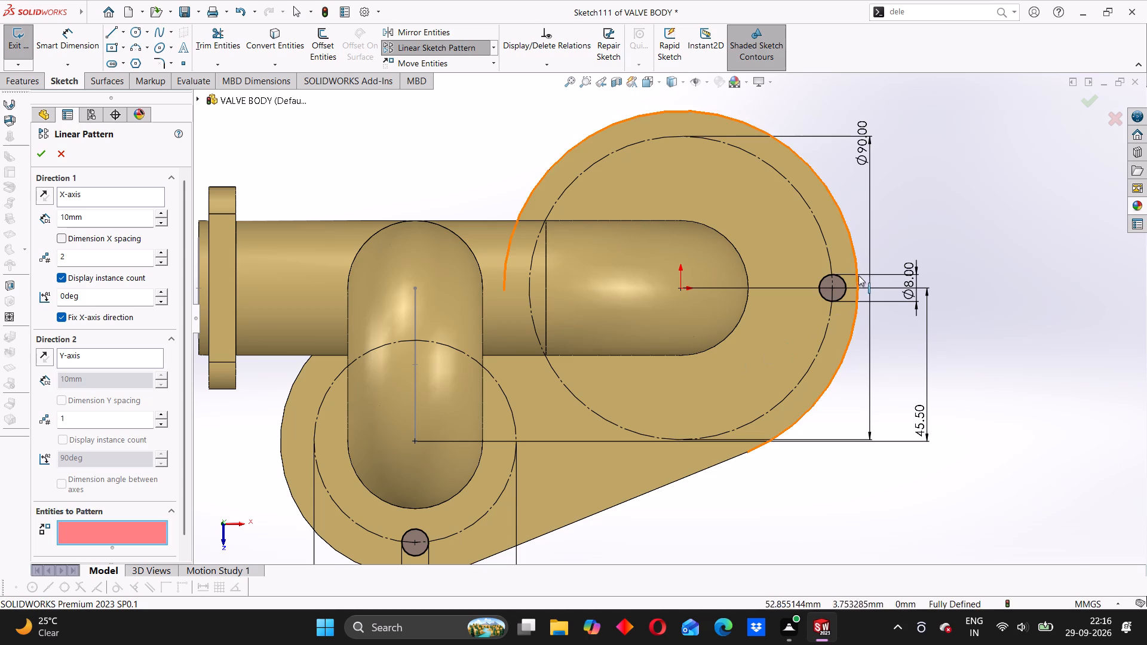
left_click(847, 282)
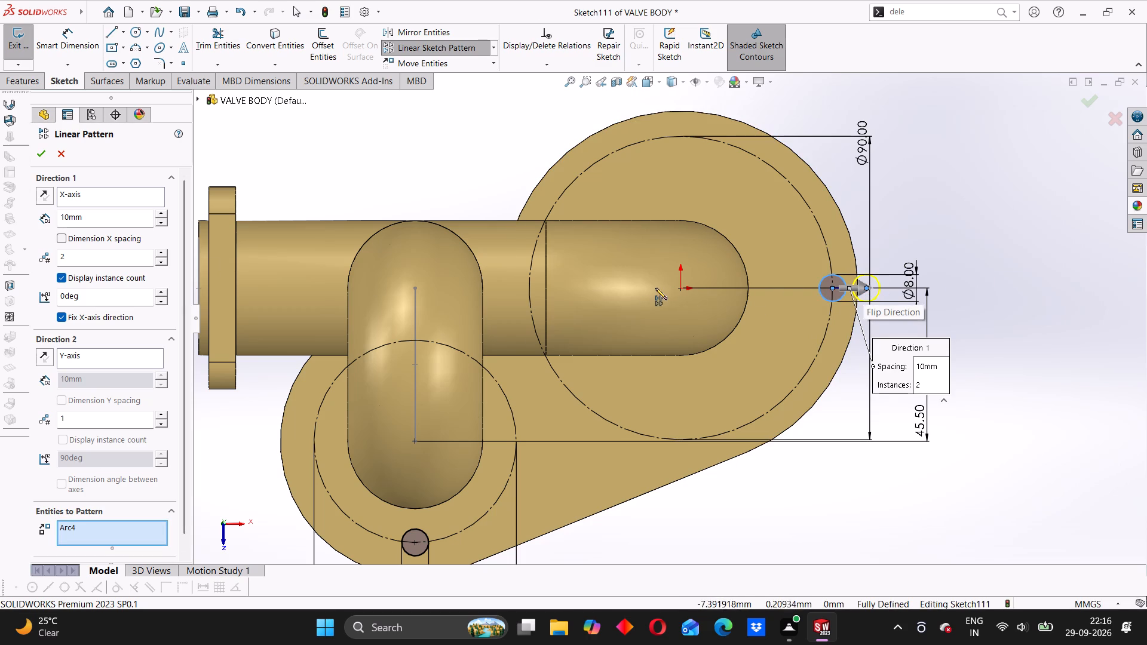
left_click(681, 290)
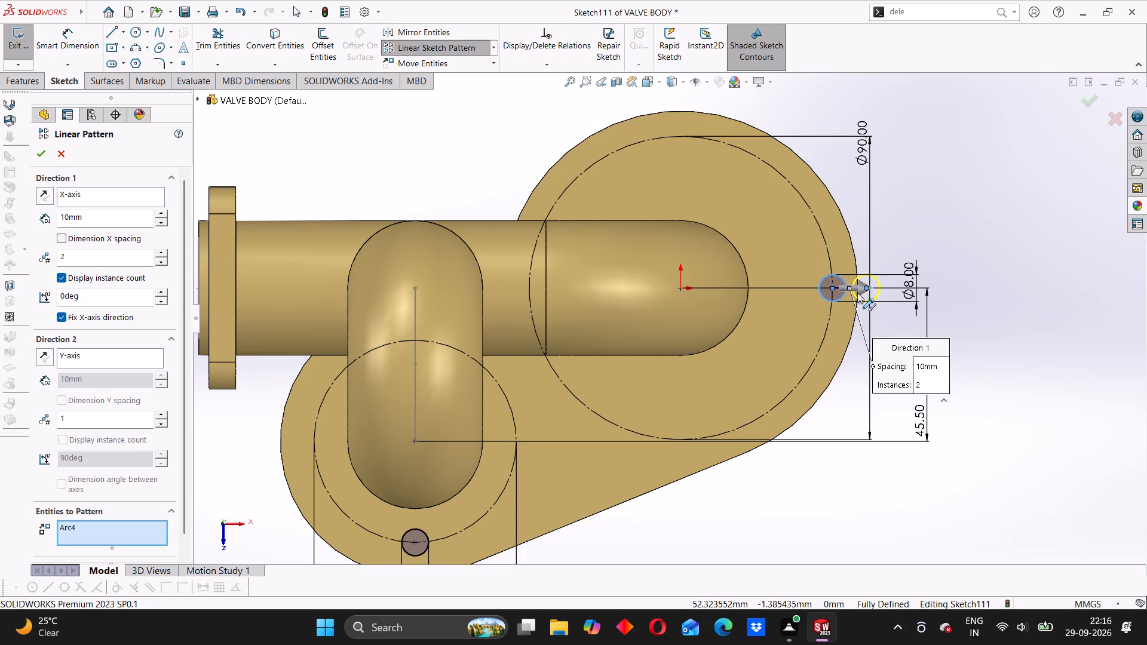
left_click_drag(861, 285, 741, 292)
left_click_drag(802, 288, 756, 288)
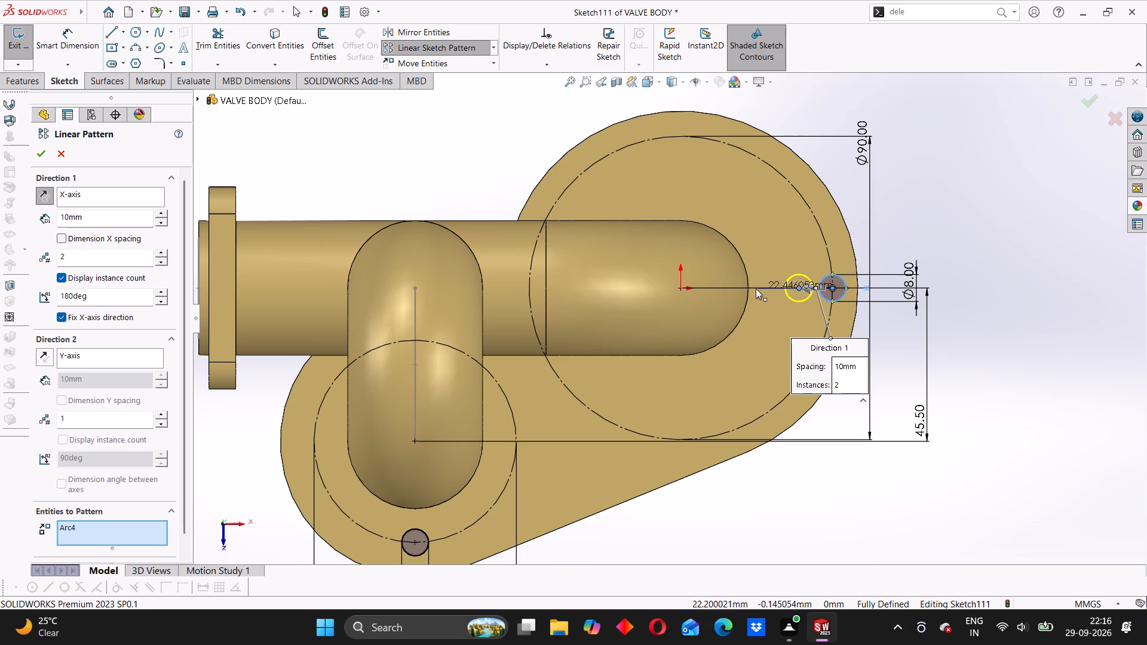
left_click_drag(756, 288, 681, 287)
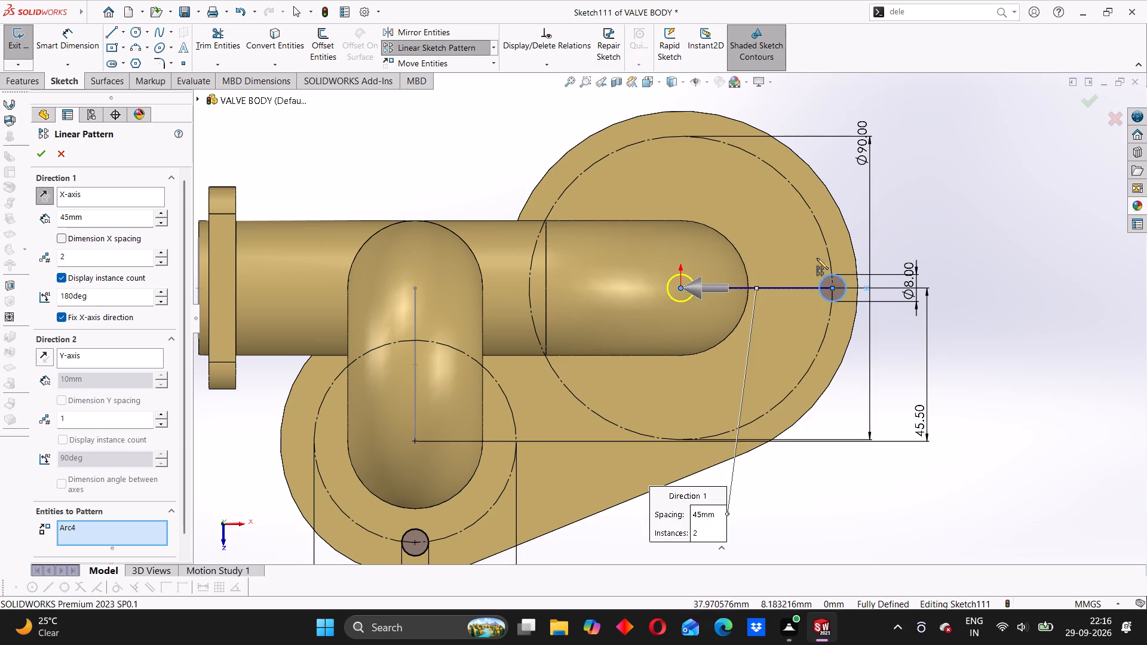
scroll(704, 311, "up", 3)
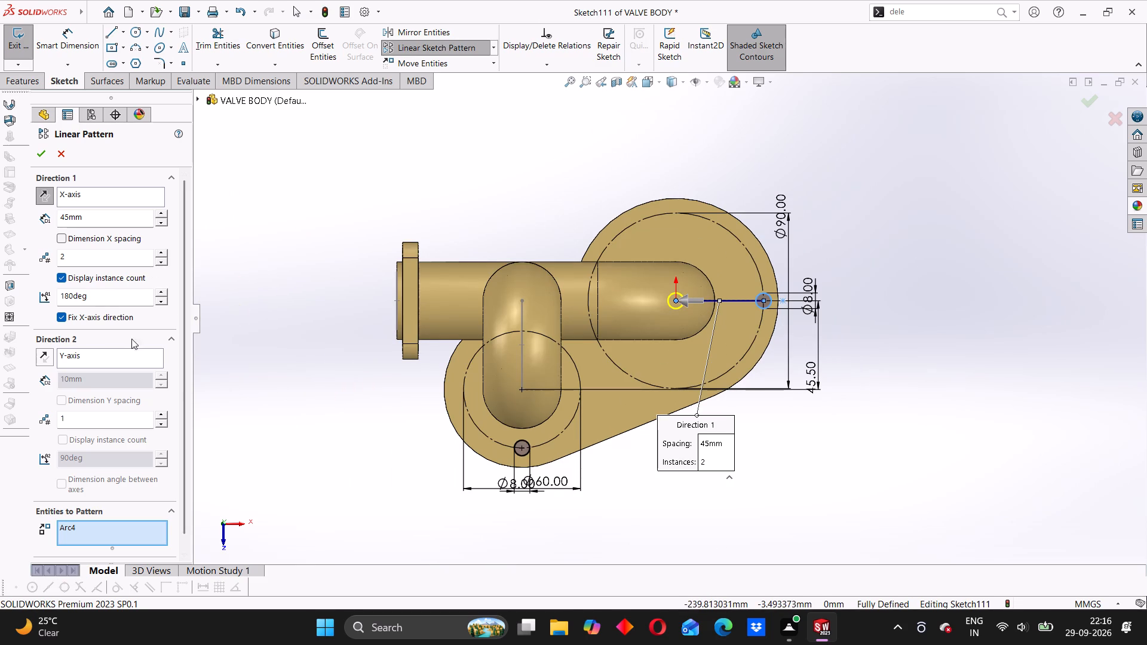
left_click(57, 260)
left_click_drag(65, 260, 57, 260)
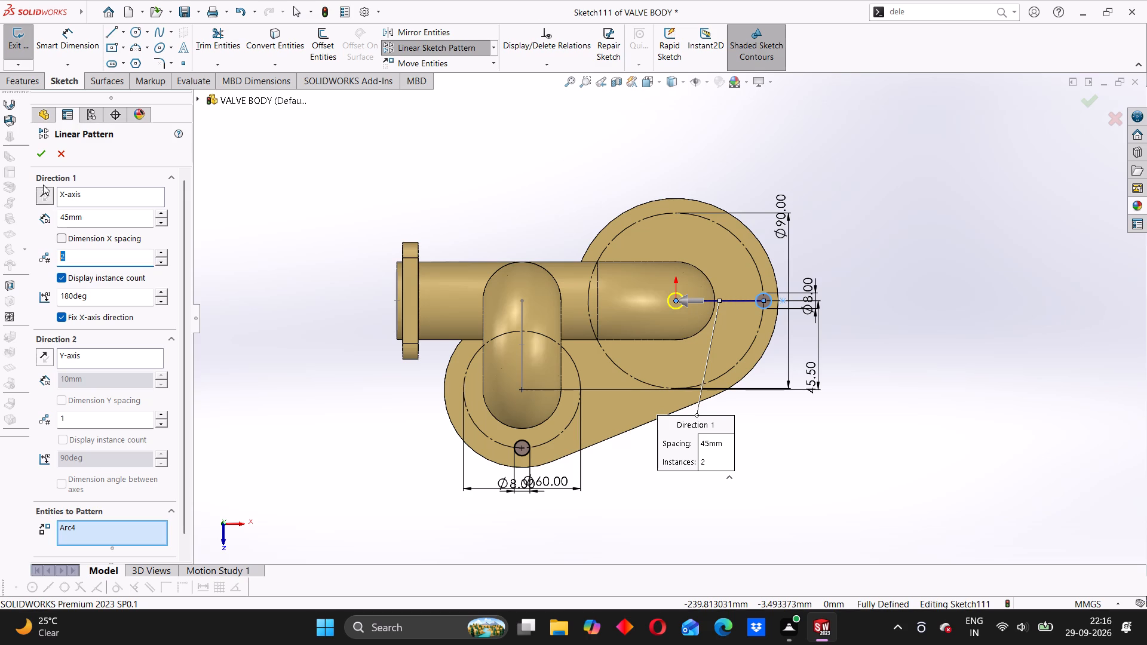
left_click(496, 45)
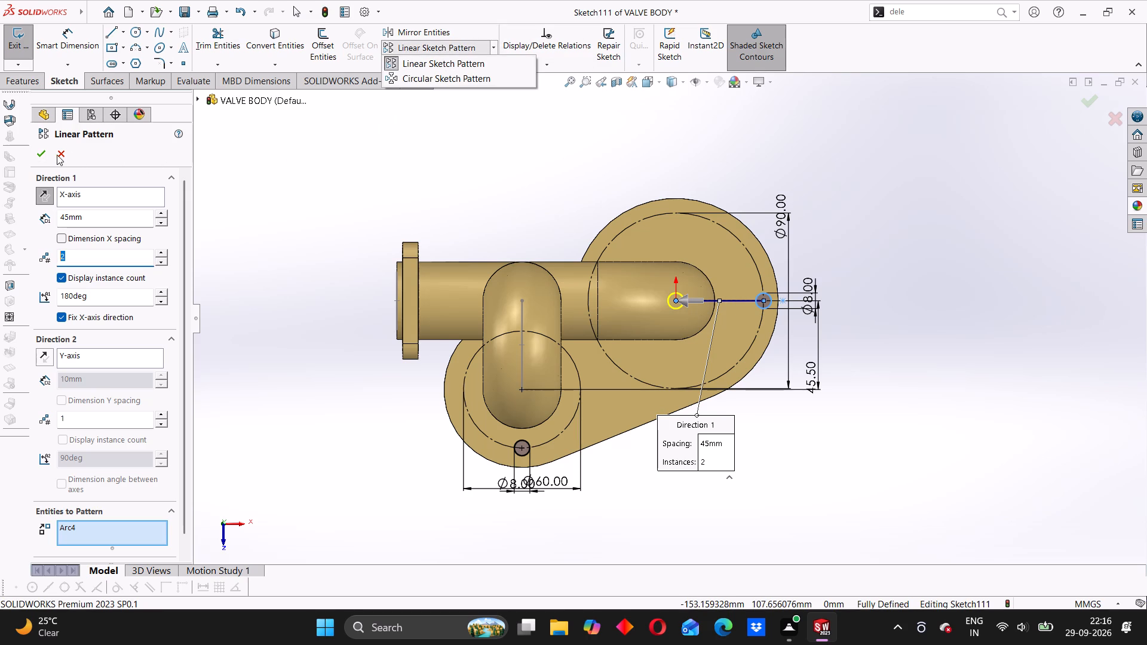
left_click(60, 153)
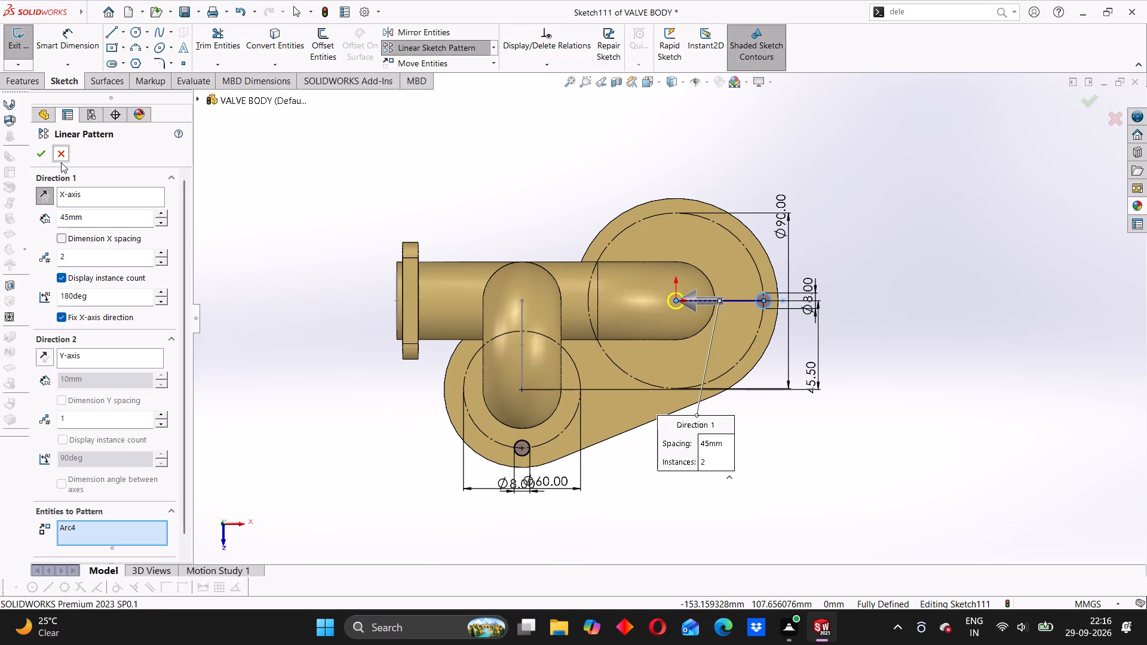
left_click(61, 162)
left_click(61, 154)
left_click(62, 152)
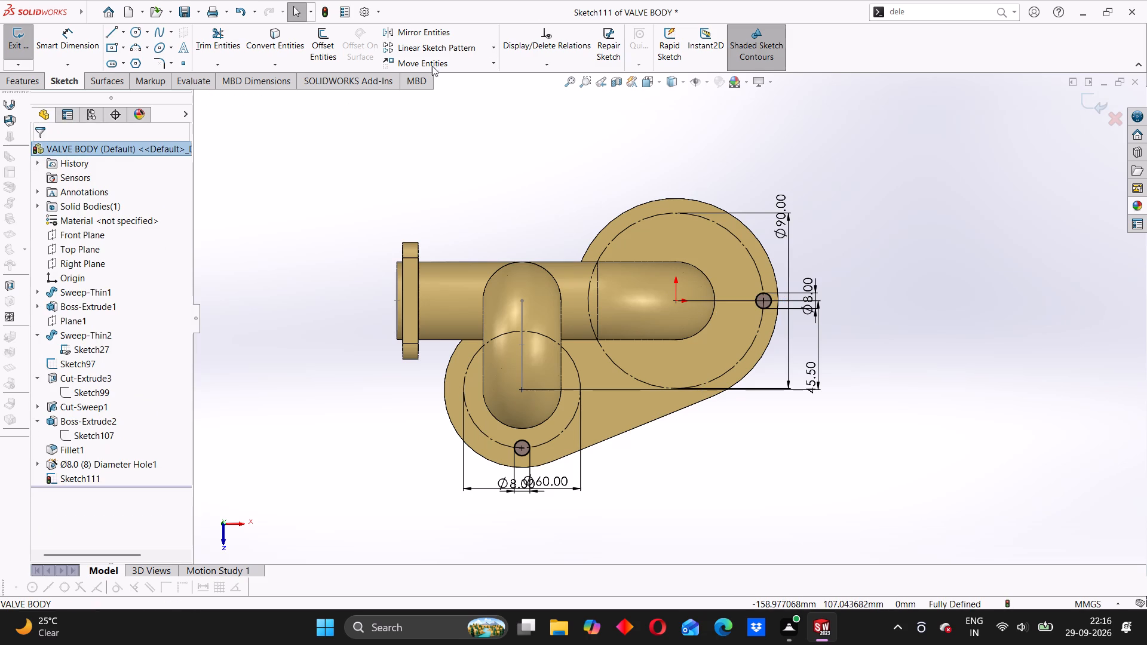
Circular-pattern the 8 mm circle on the Ø90 construction circle about the origin, with 8 equally spaced instances over 360°.
left_click(491, 53)
left_click(474, 82)
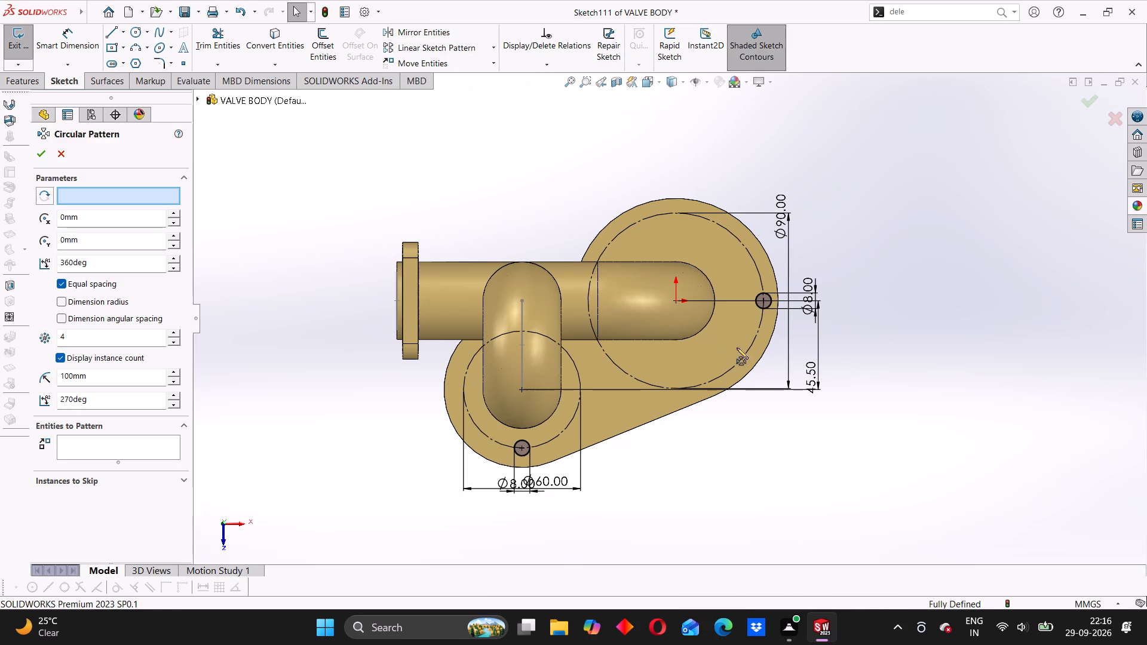
left_click(771, 299)
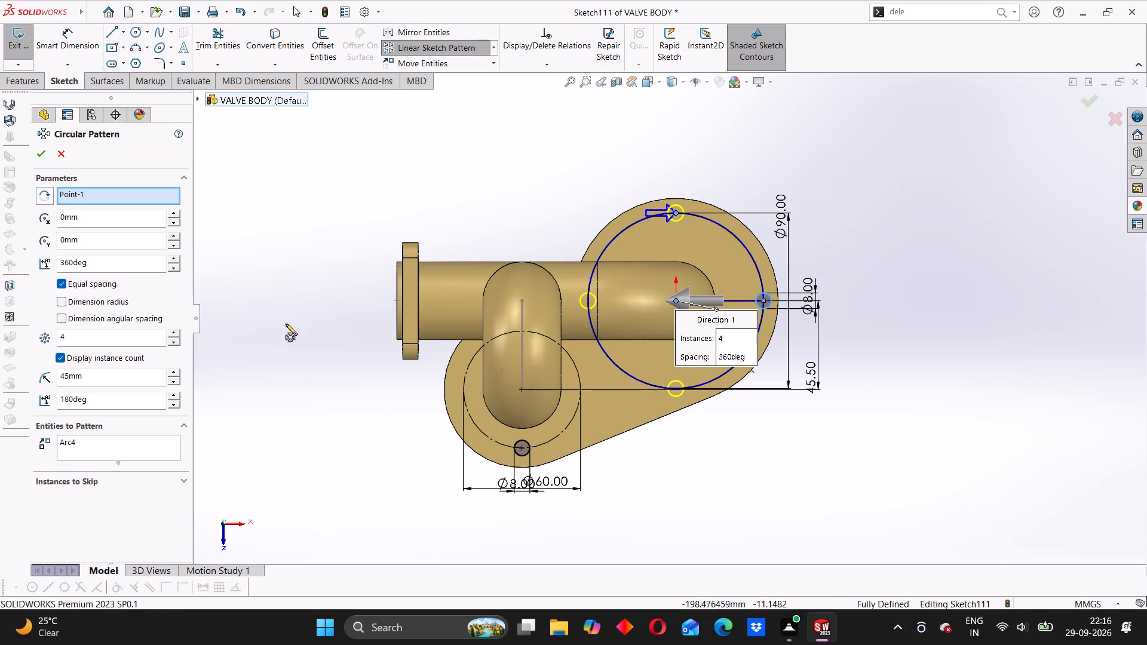
left_click_drag(73, 337, 19, 341)
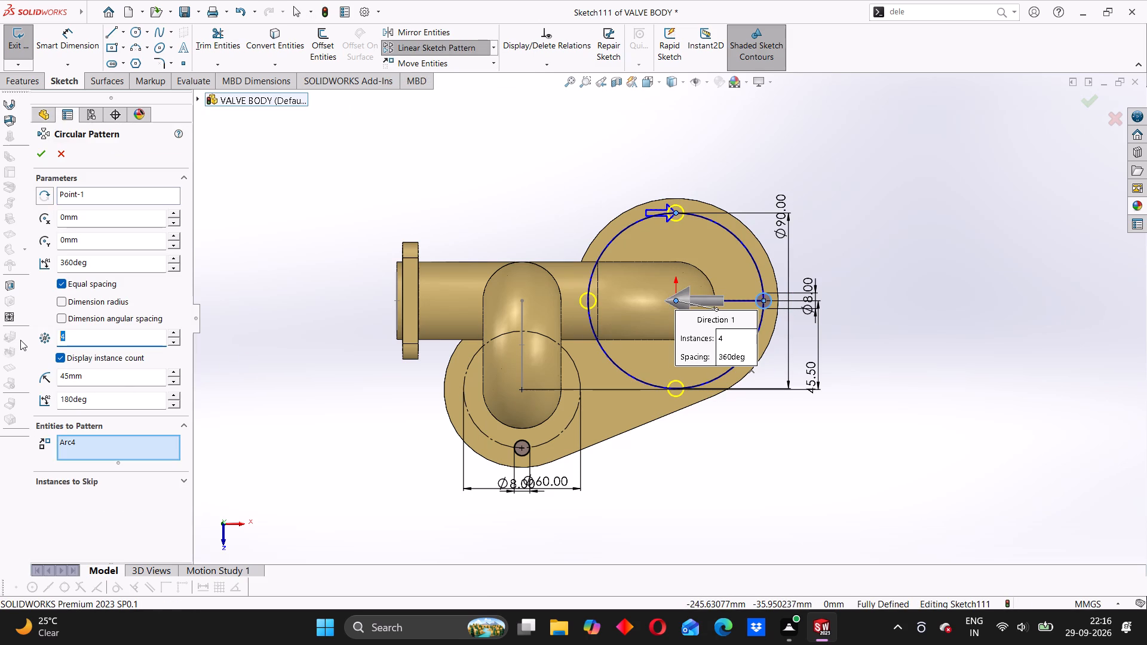
key("8")
key("Return")
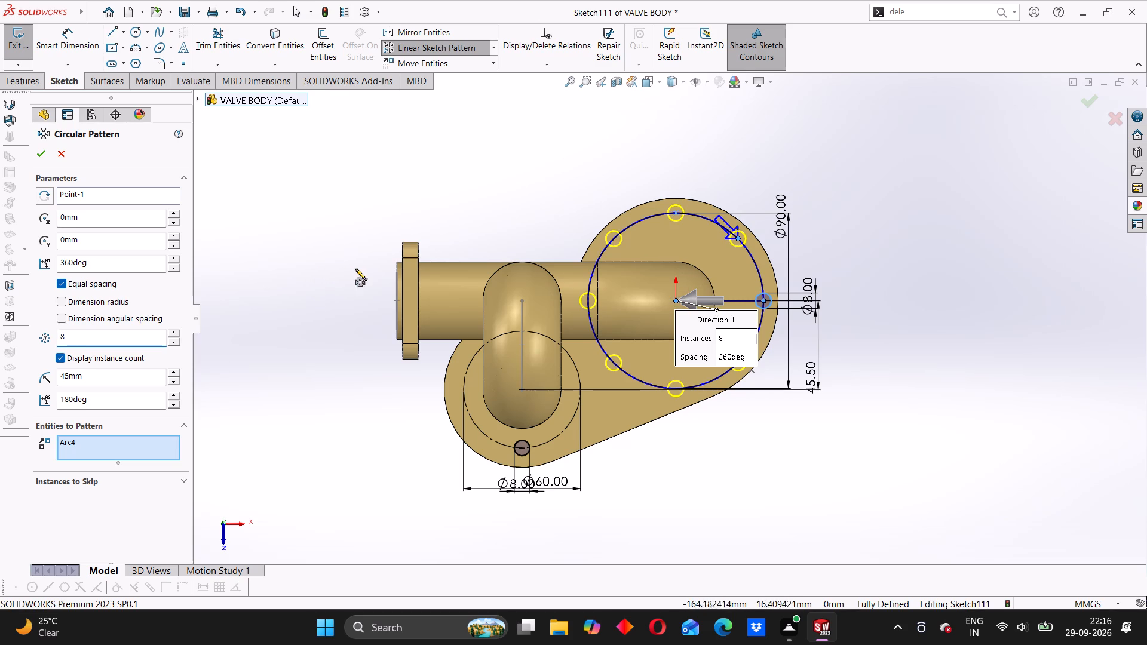
scroll(655, 265, "down", 2)
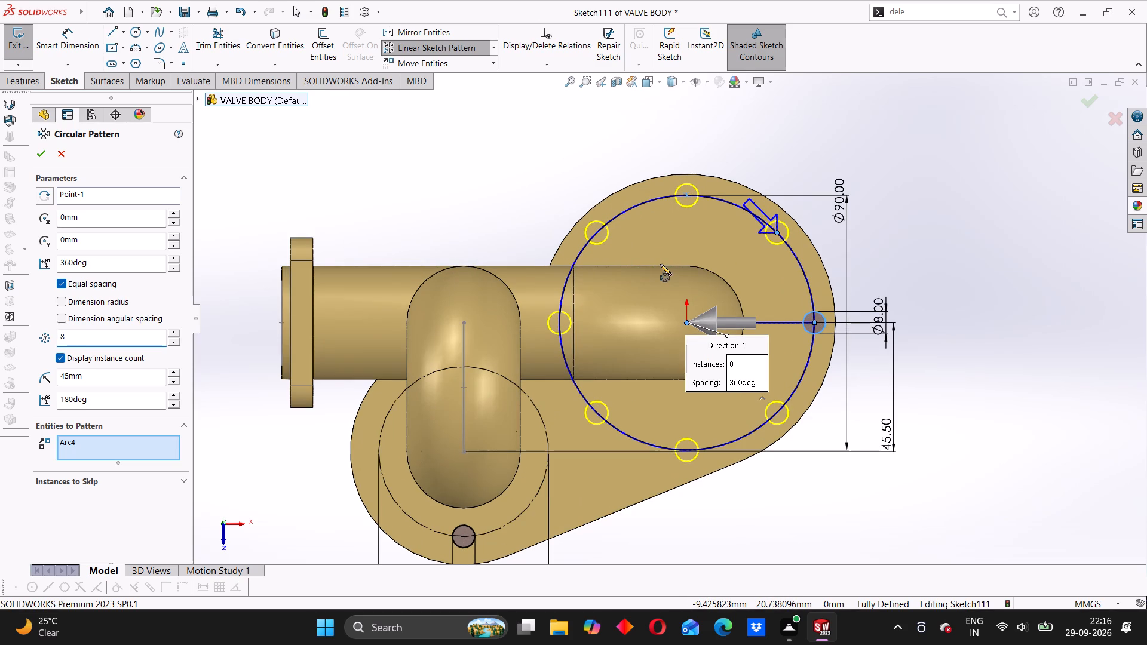
scroll(661, 264, "up", 1)
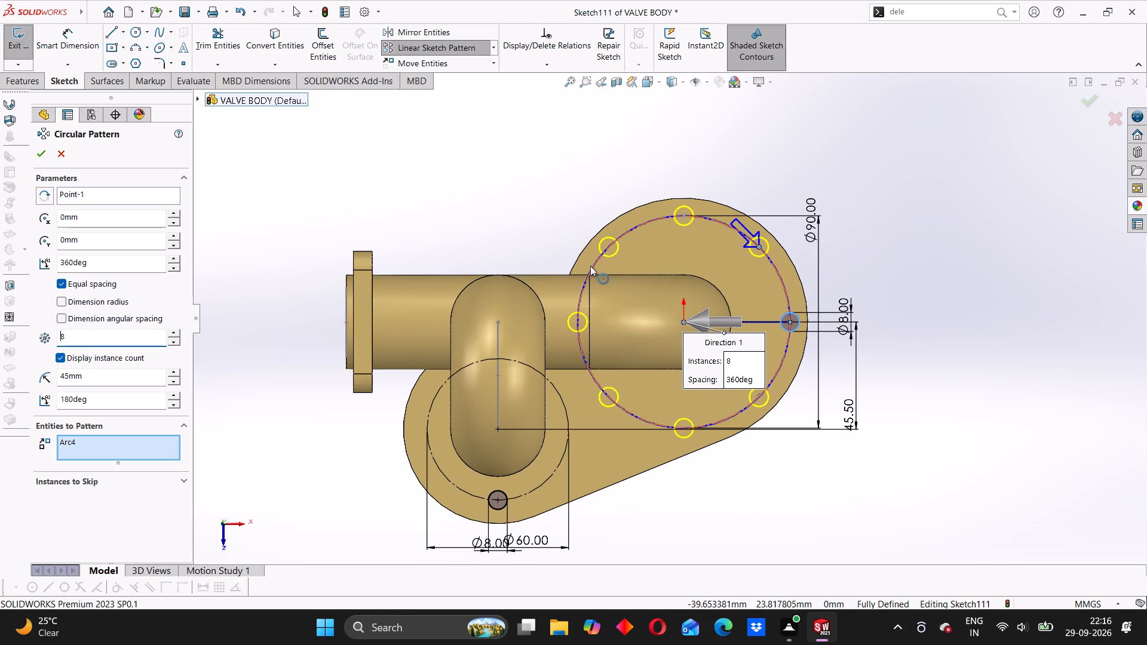
left_click(32, 151)
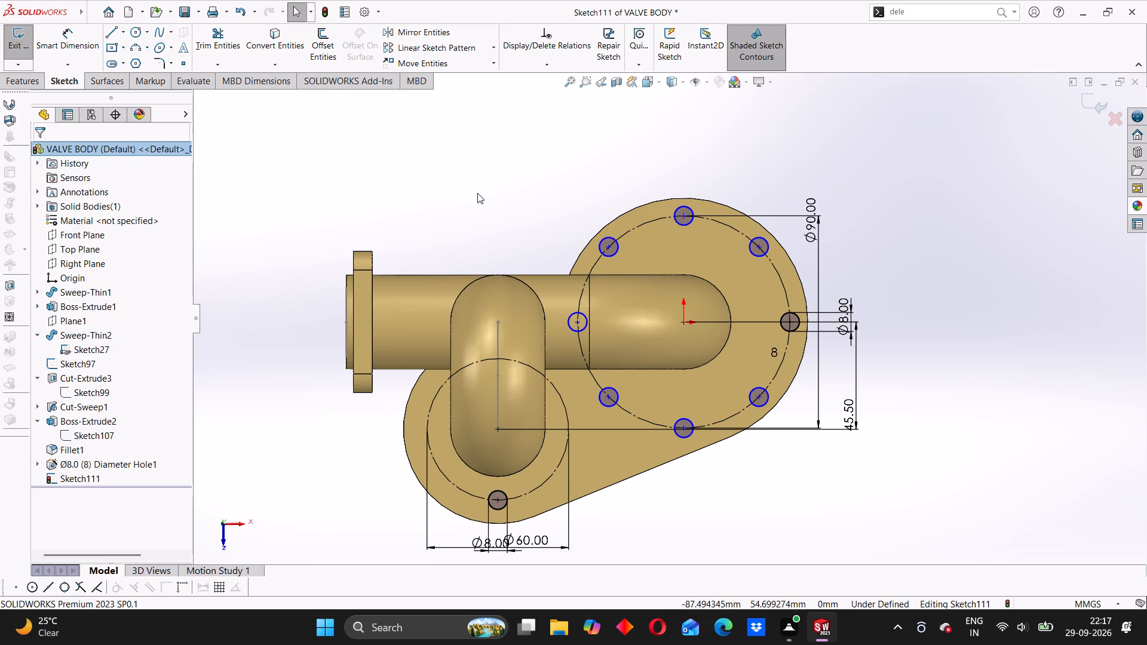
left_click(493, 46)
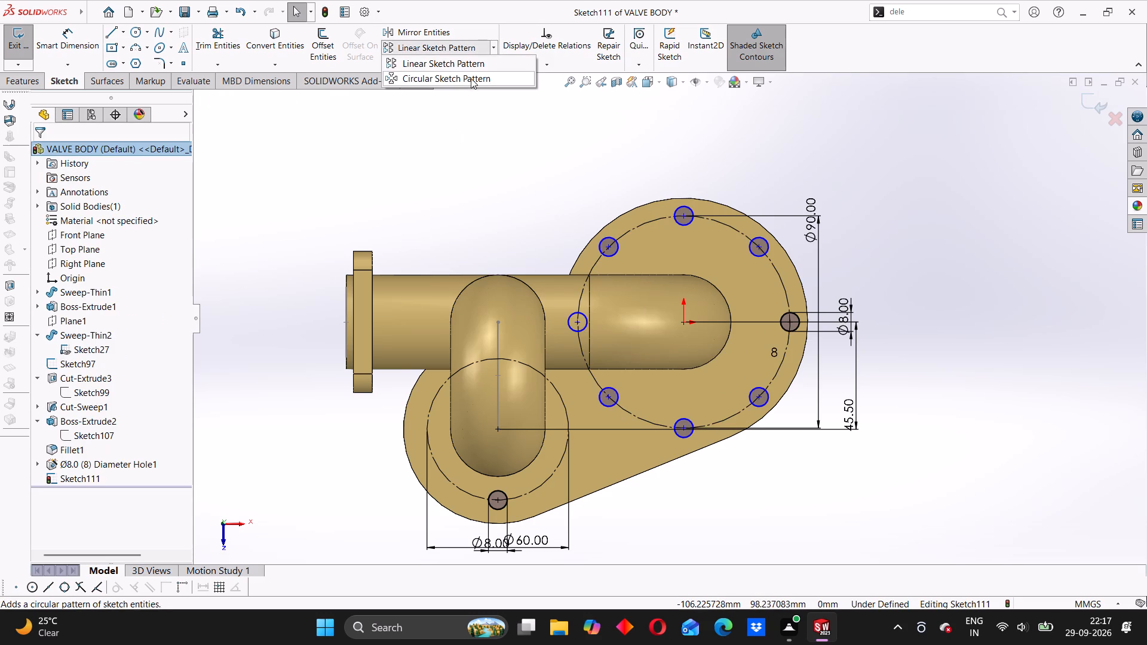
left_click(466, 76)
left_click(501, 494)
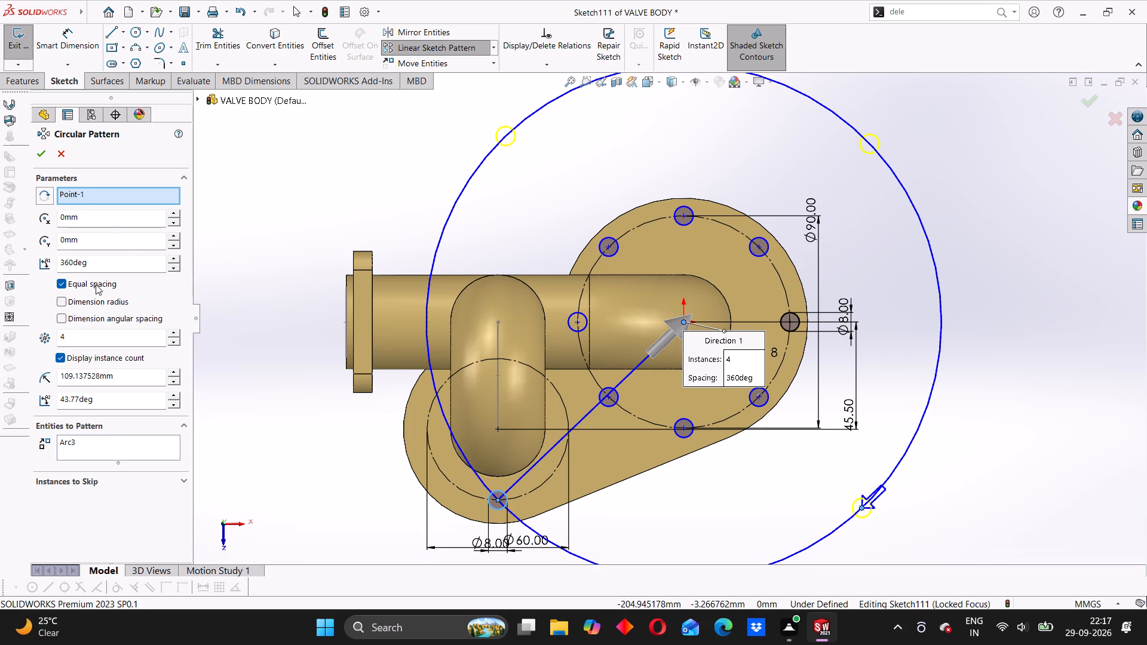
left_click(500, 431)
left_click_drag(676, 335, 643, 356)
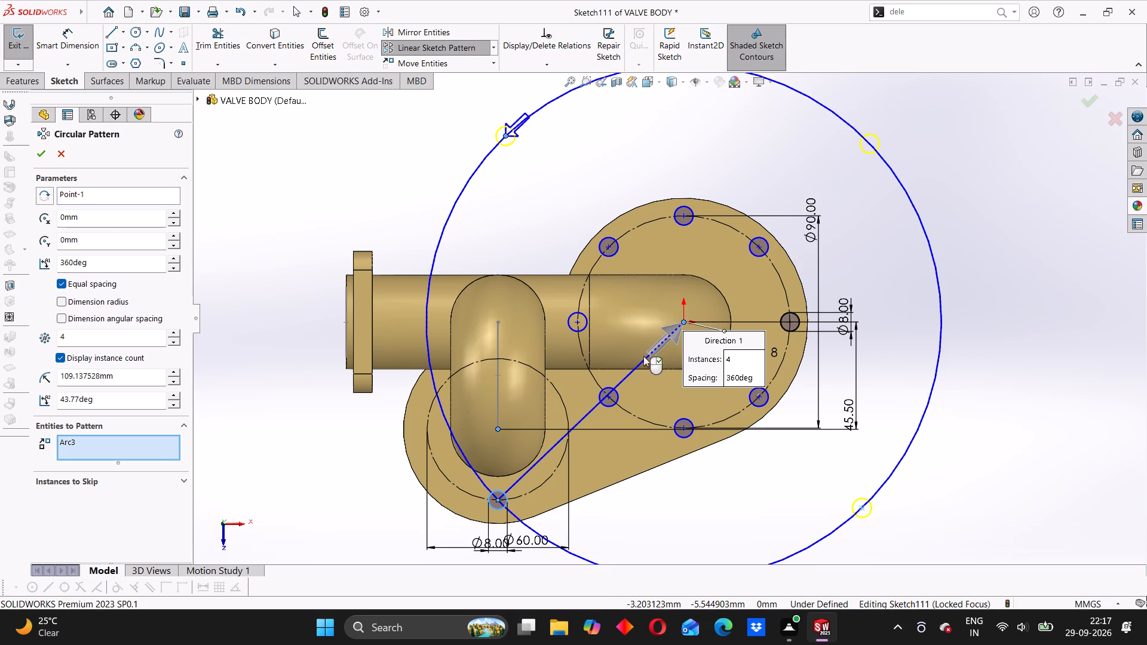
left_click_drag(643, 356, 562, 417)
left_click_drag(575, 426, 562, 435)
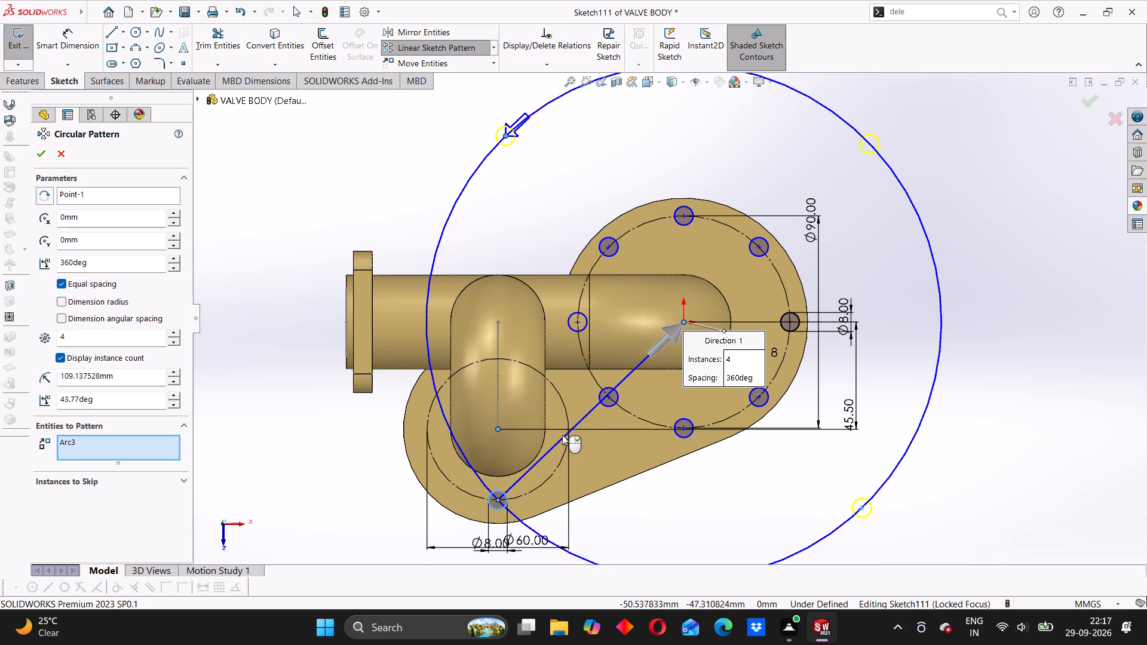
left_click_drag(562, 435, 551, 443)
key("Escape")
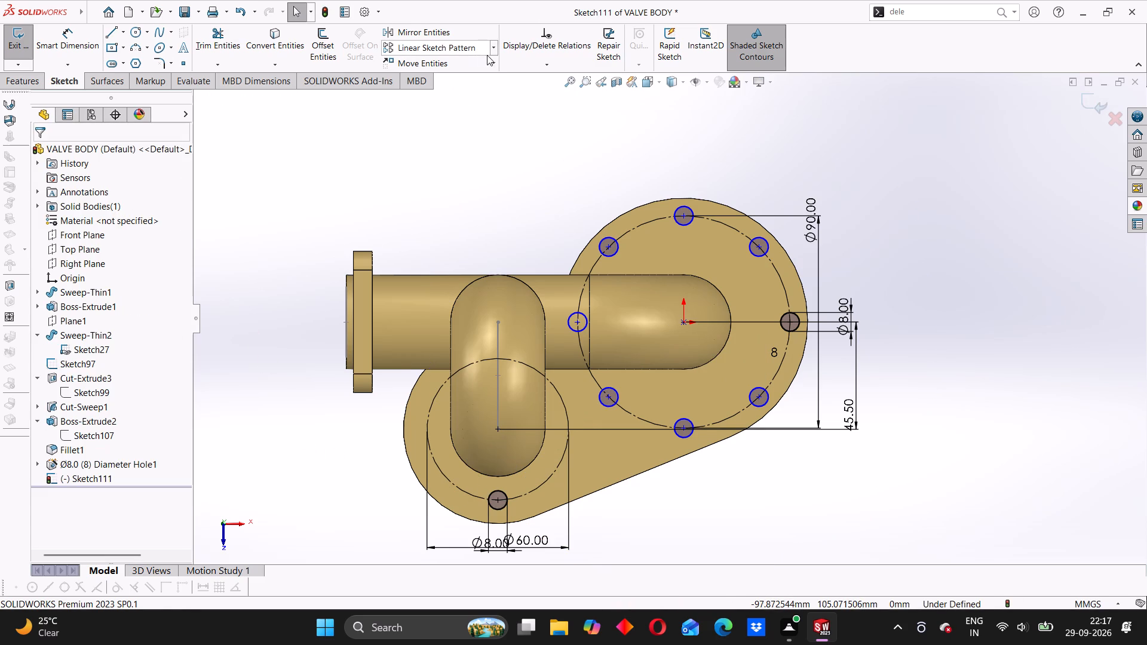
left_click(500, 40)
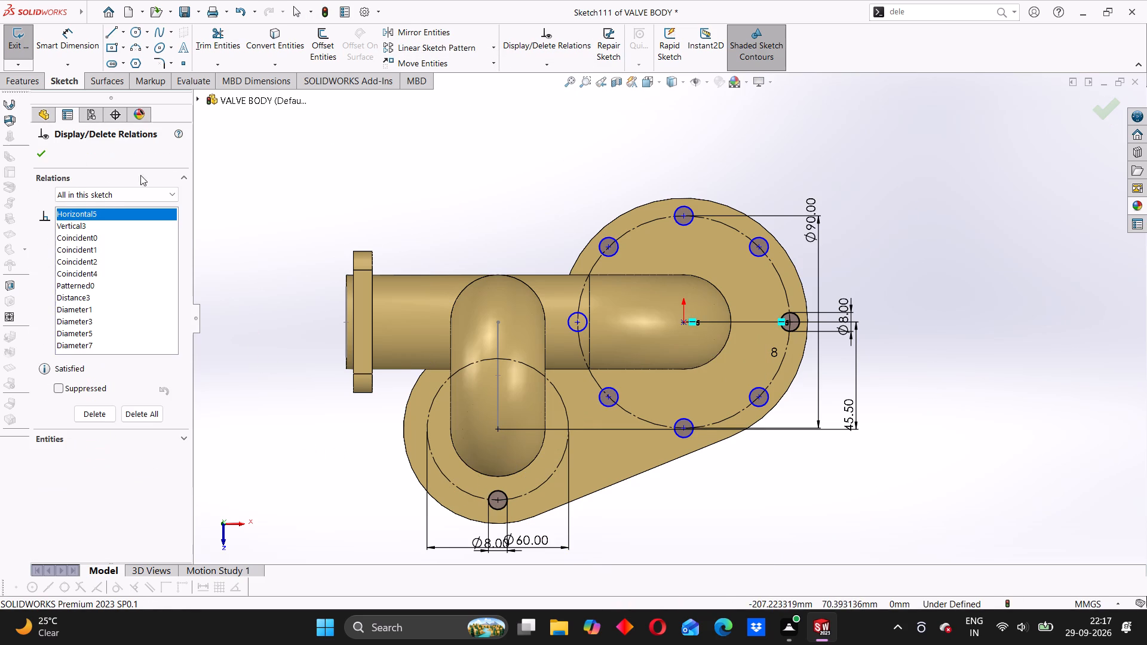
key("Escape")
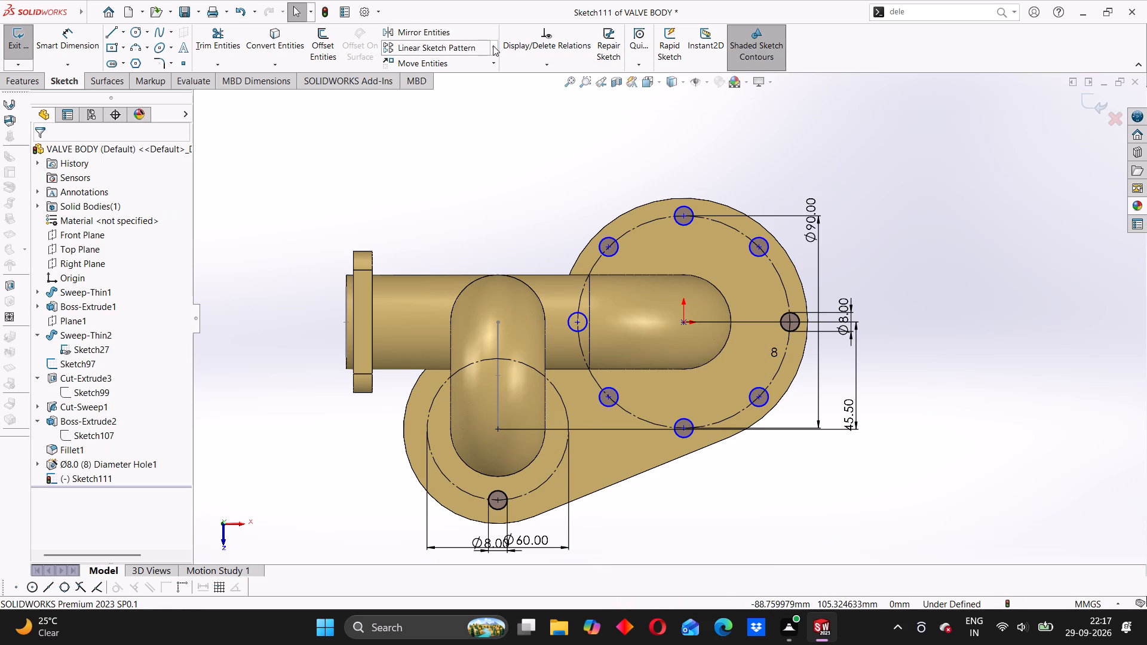
Circular-pattern the 8 mm circle on the Ø60 construction circle about that circle's centre, with 8 equally spaced instances over 360°.
left_click(493, 45)
left_click(452, 78)
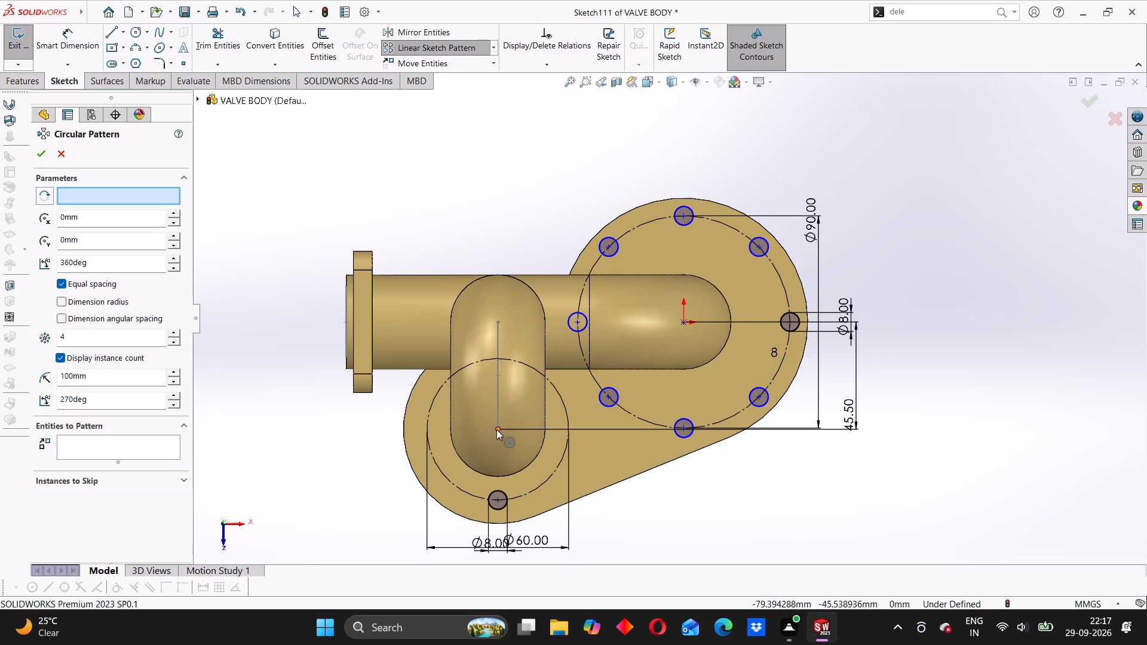
left_click(496, 429)
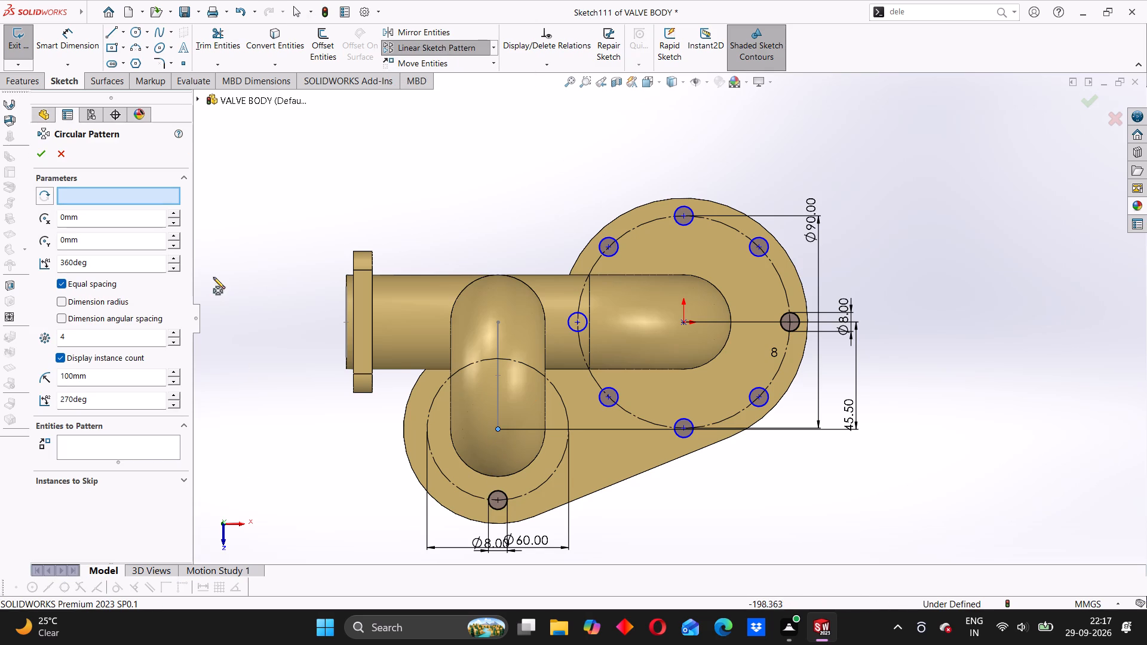
left_click(150, 449)
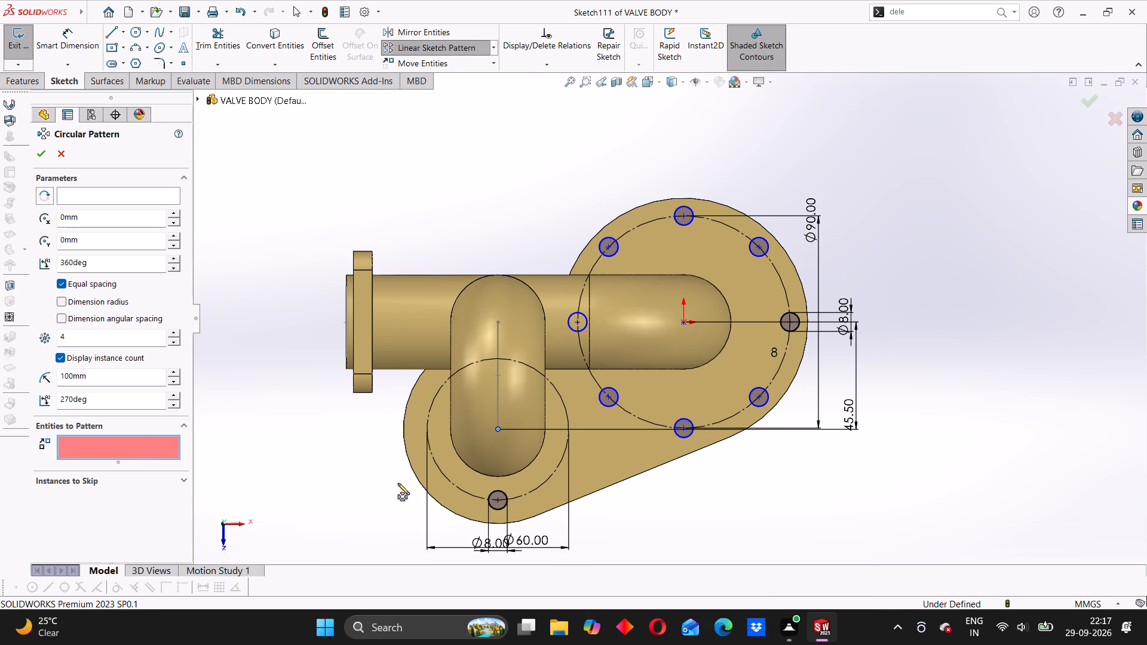
left_click(492, 493)
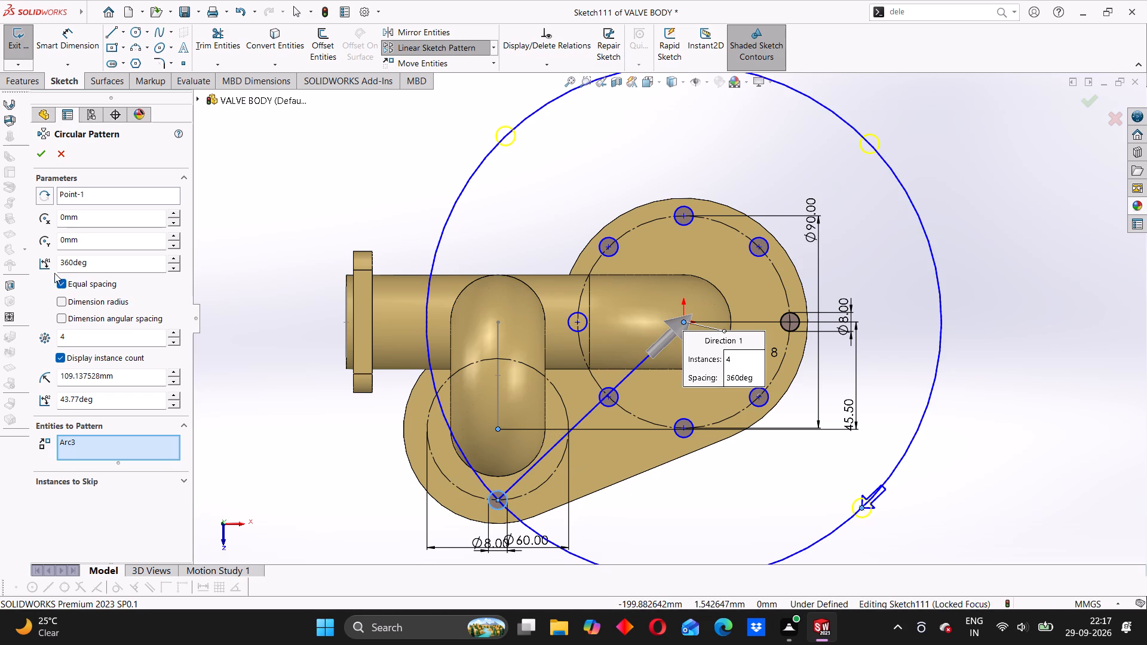
left_click_drag(88, 191, 72, 192)
right_click(72, 192)
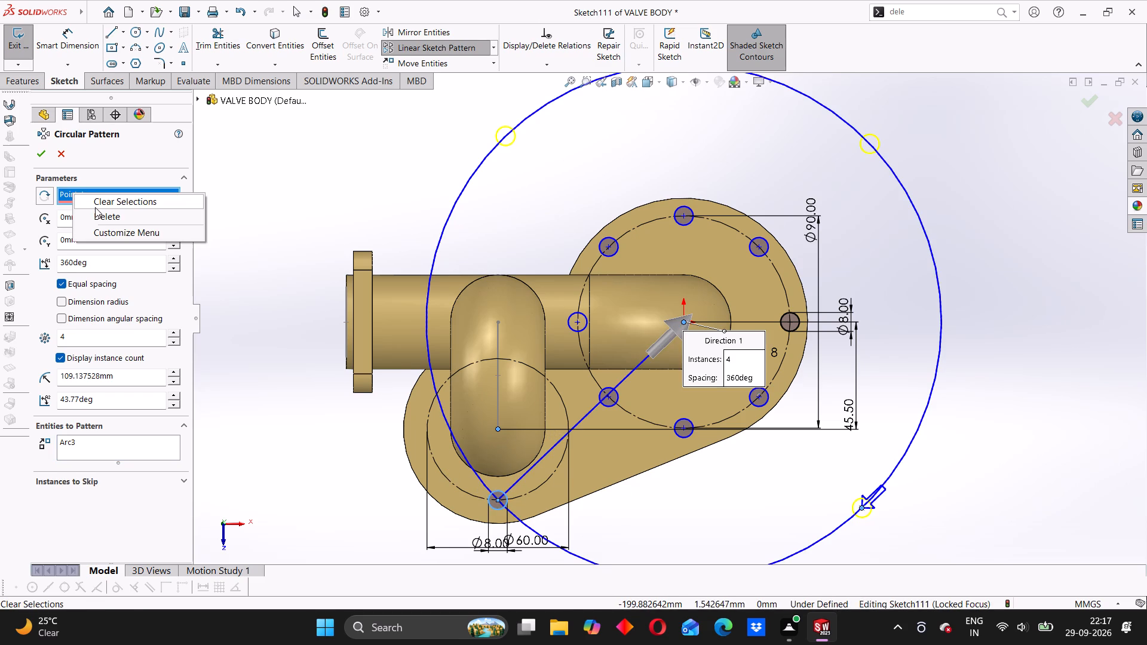
left_click(102, 216)
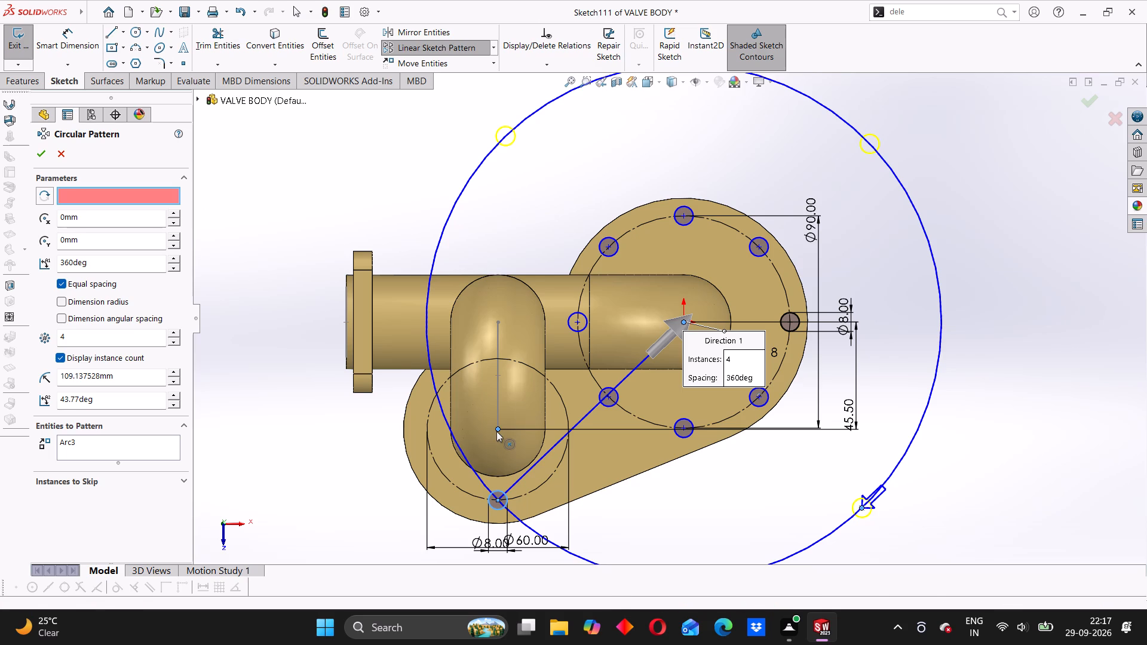
left_click(497, 429)
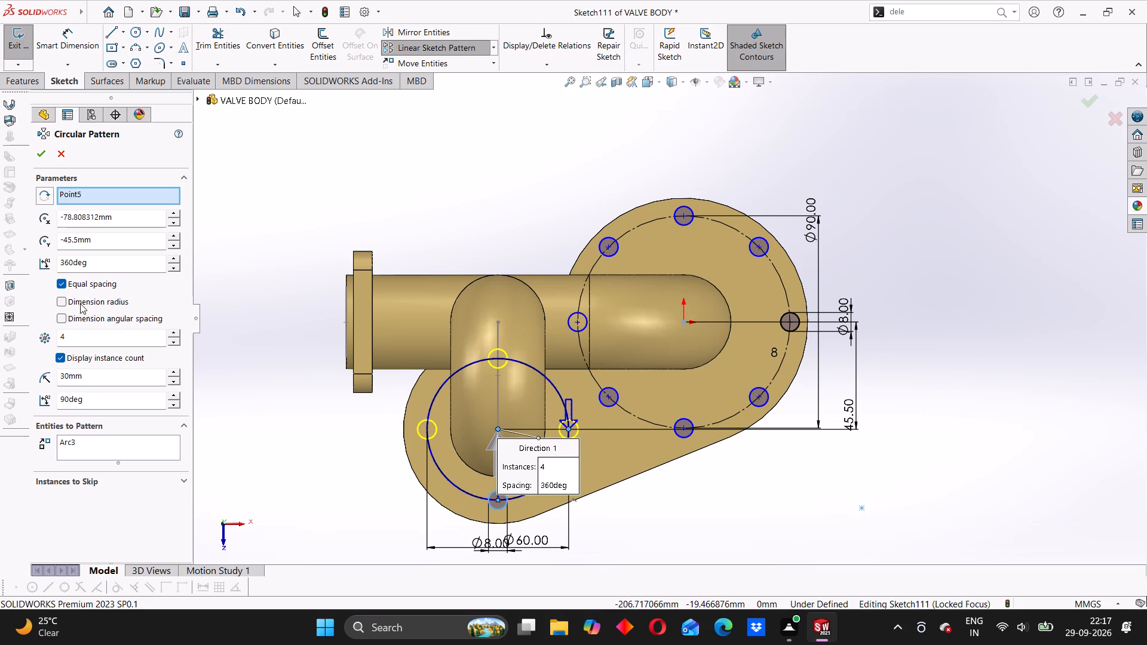
left_click_drag(76, 338, 48, 338)
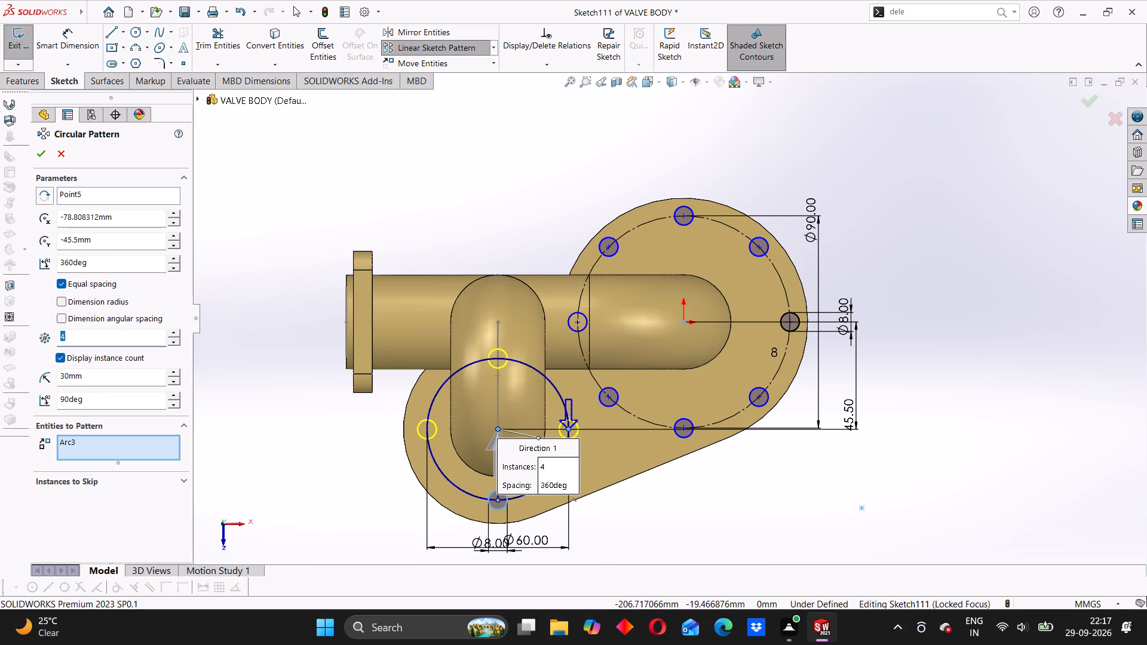
left_click_drag(48, 338, 38, 338)
key("8")
key("Return")
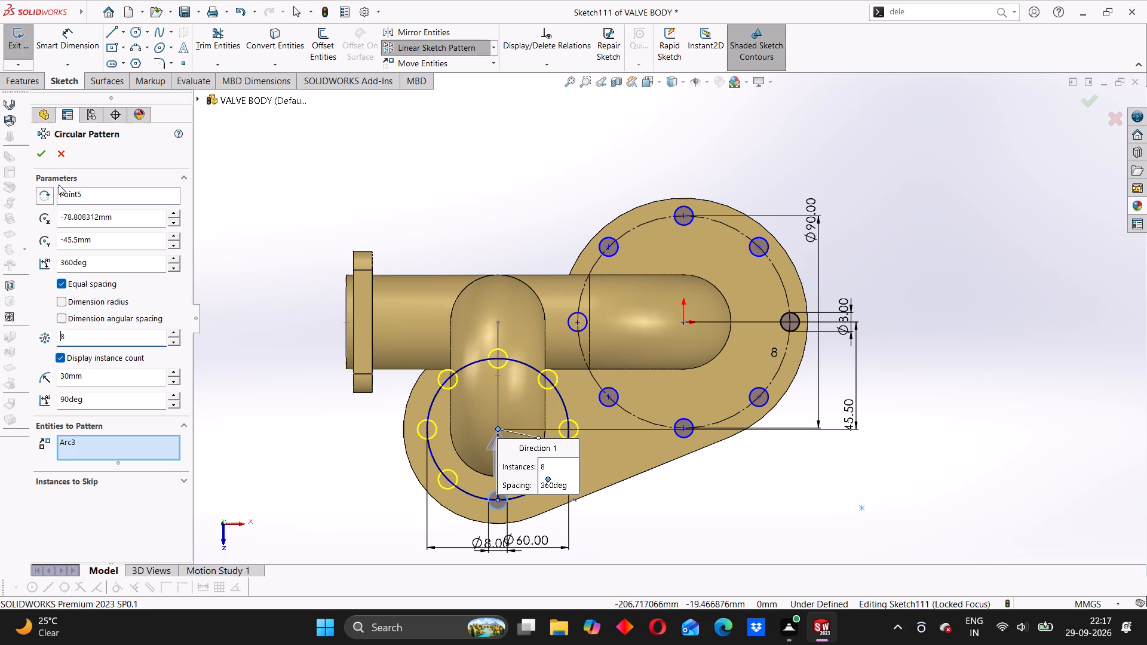
left_click(41, 159)
scroll(476, 434, "up", 1)
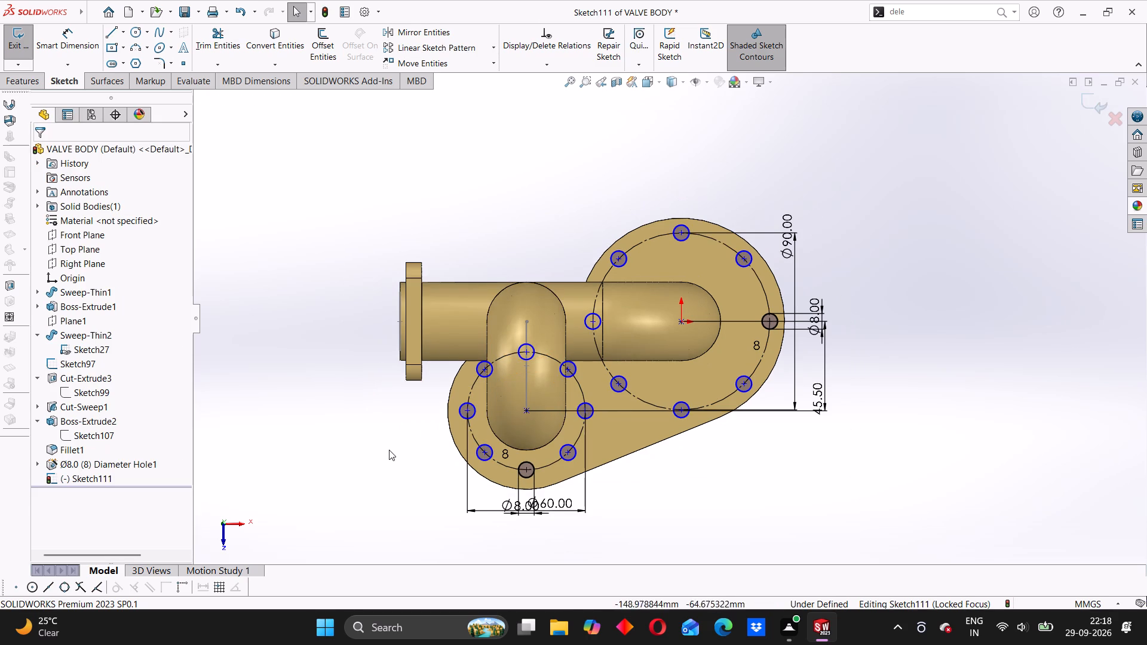
Fully define all entities of the flange hole sketch with automatic relations and dimensions.
left_click(389, 450)
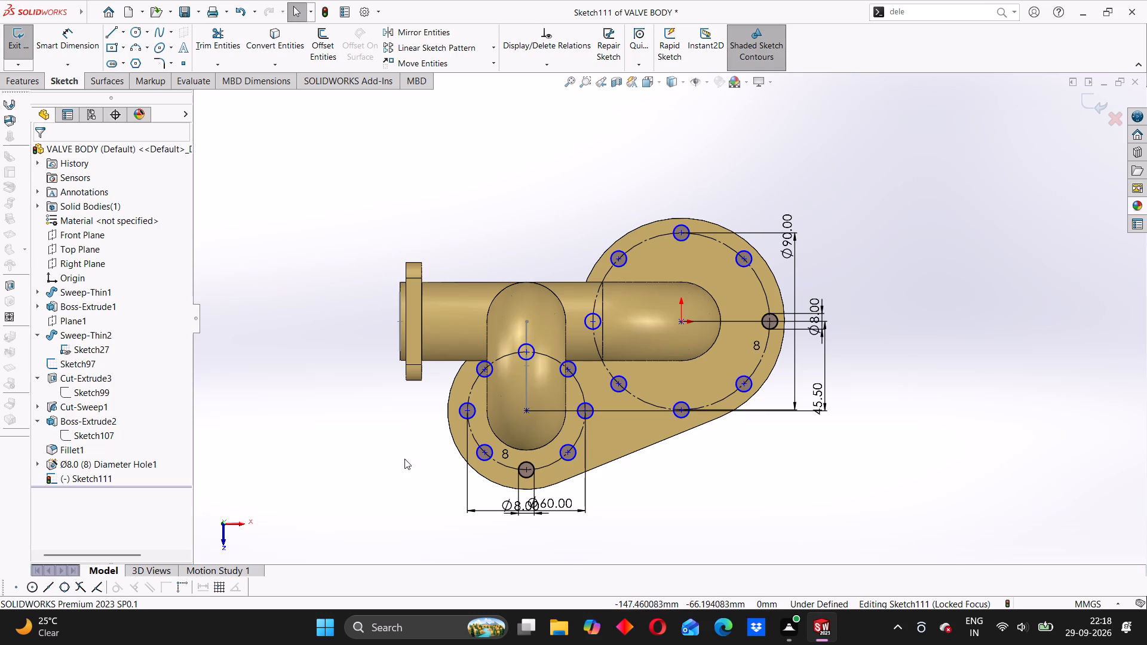
scroll(610, 254, "down", 1)
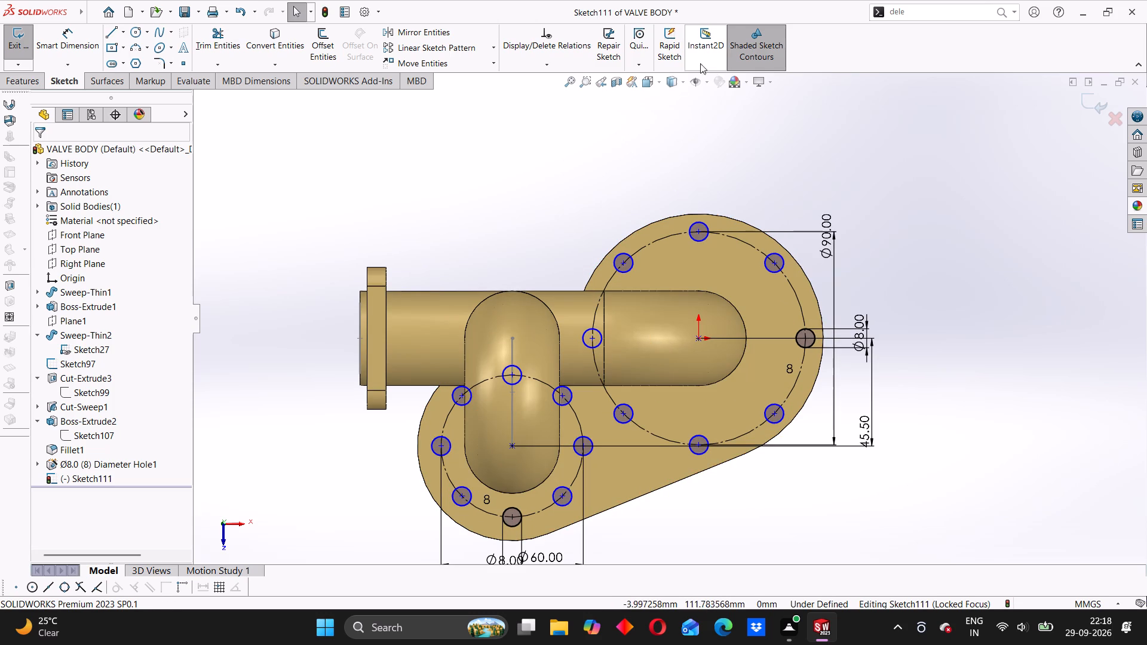
left_click(558, 66)
left_click(556, 104)
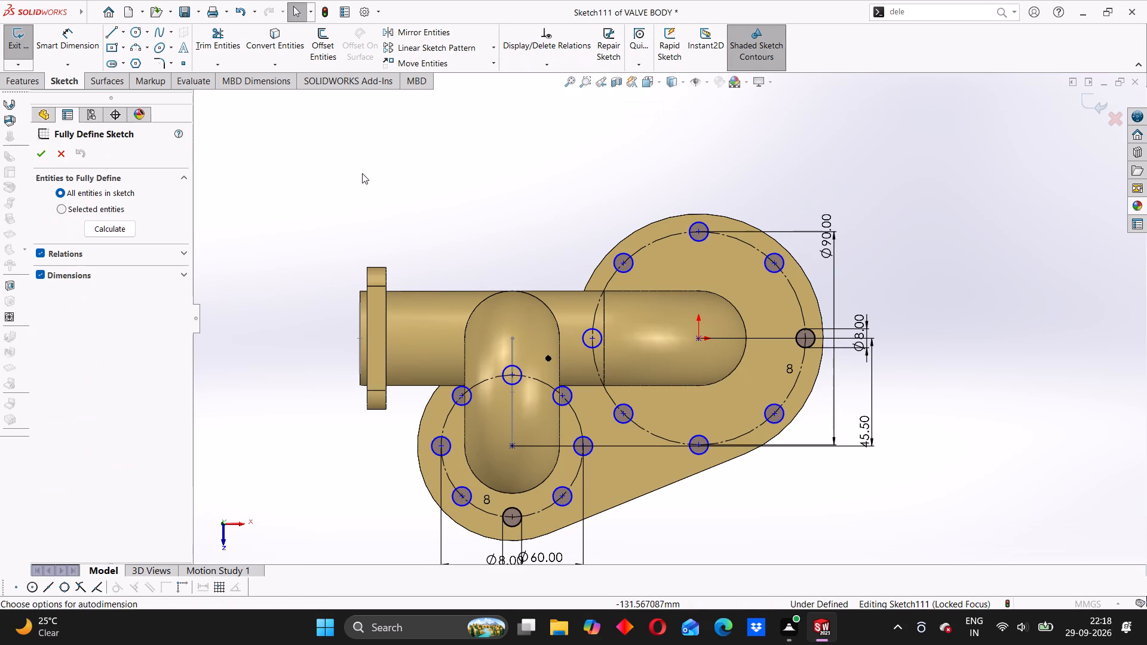
left_click(41, 156)
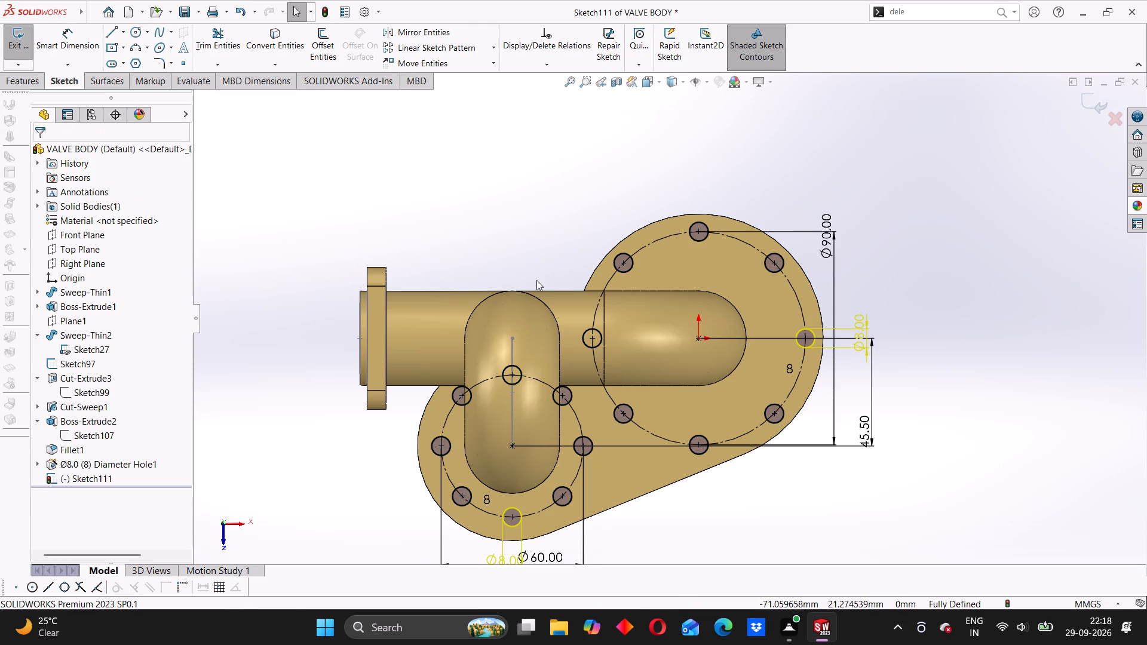
Cut-extrude the patterned 8 mm circles into the base flange with a blind depth of 8 mm.
scroll(538, 245, "up", 2)
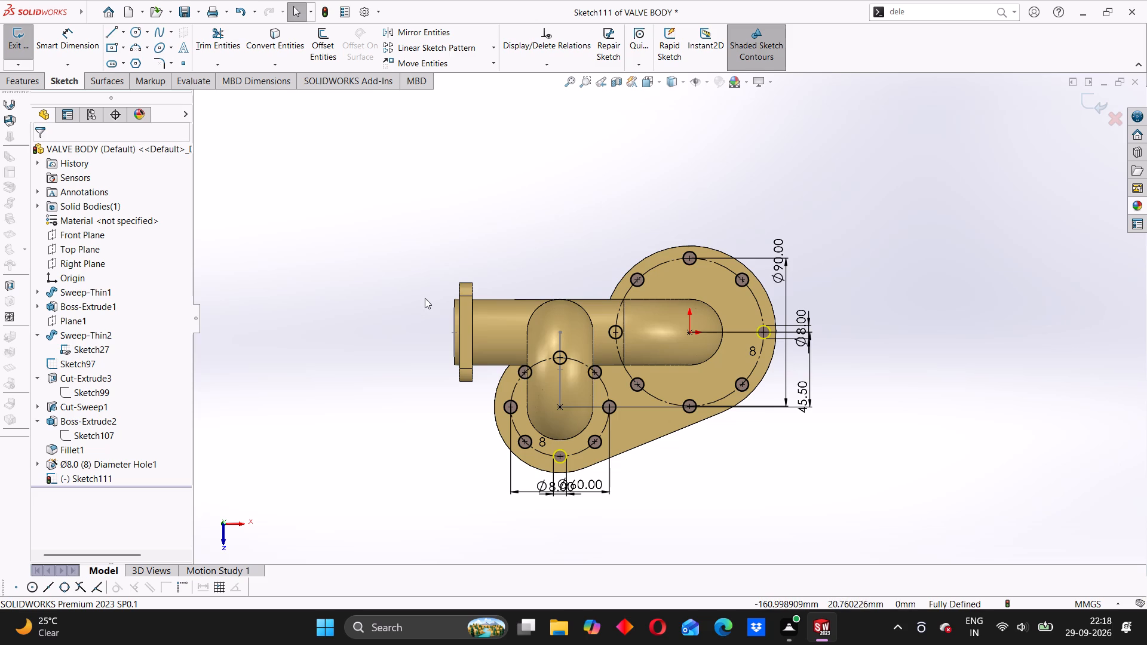
left_click(36, 87)
left_click(213, 35)
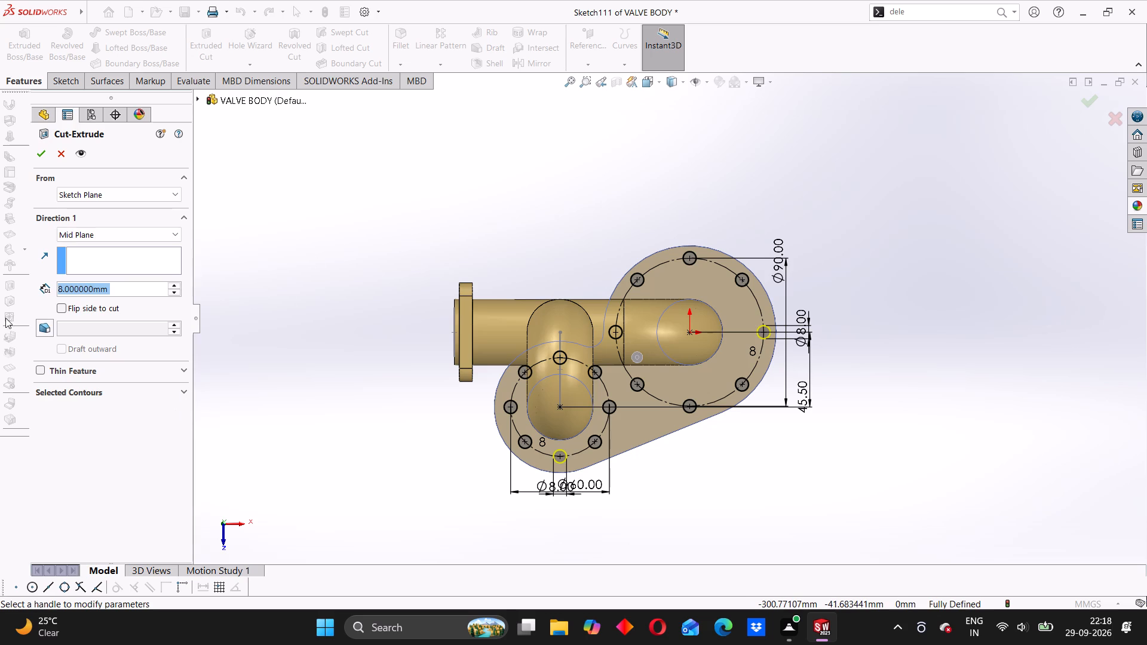
middle_click_drag(654, 482, 635, 404)
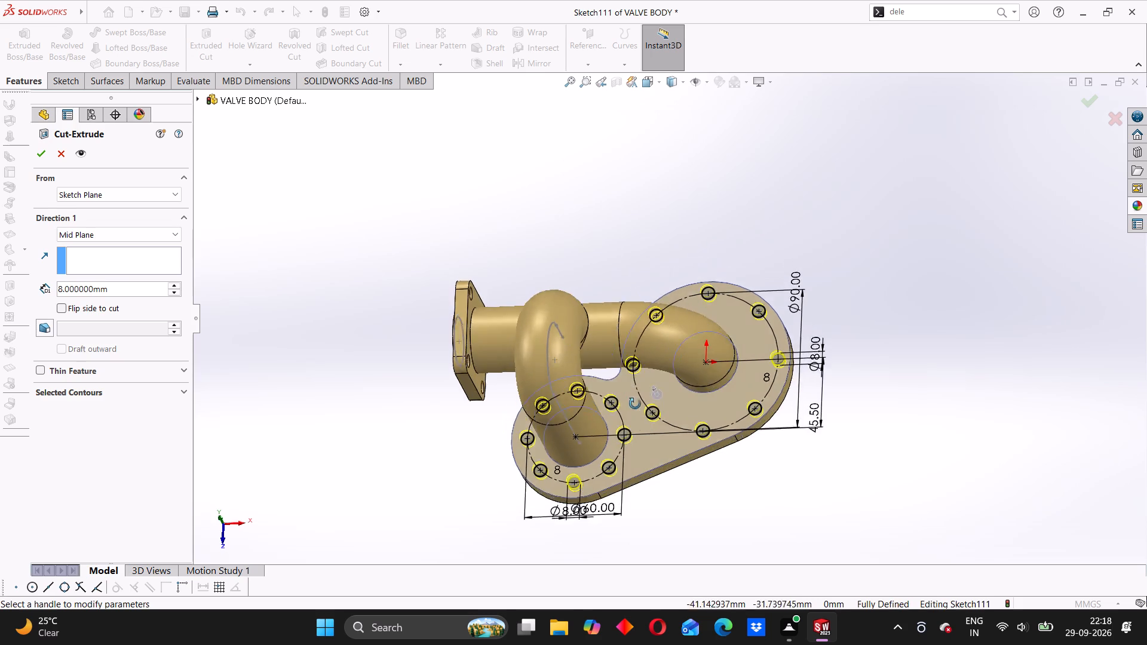
middle_click_drag(635, 404, 611, 340)
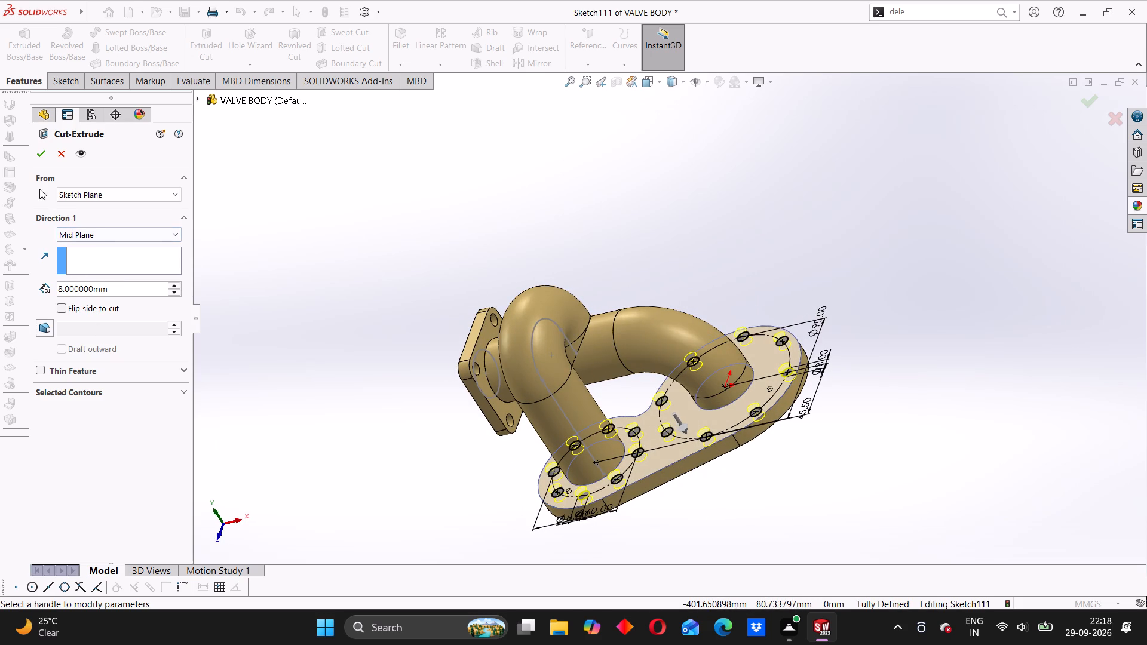
left_click(92, 236)
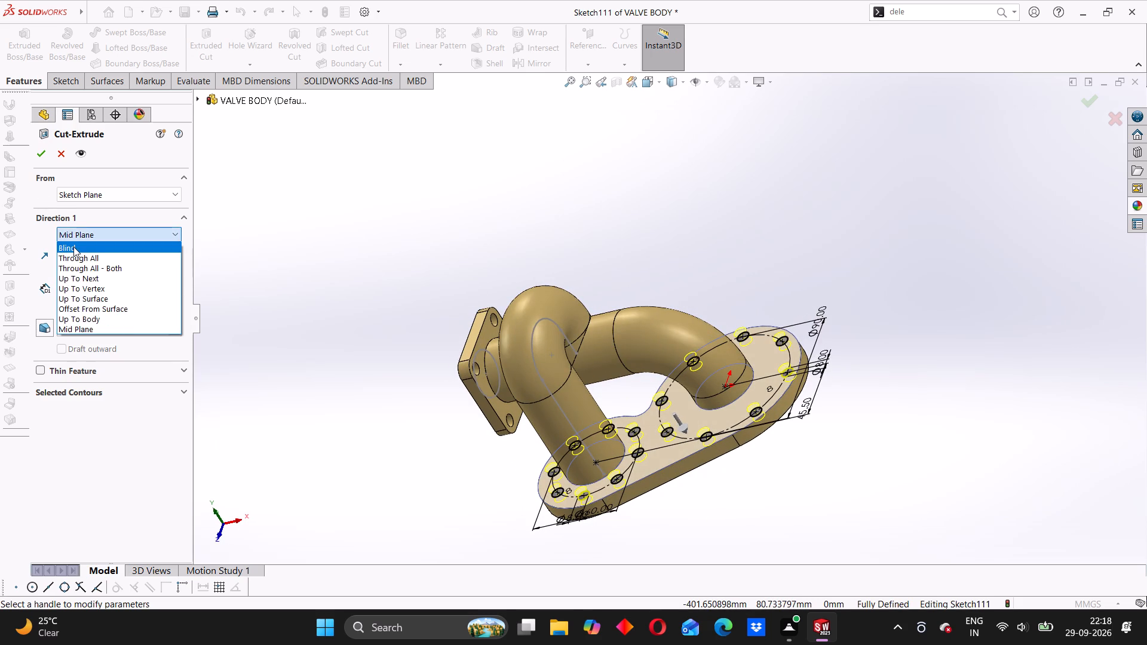
left_click(73, 247)
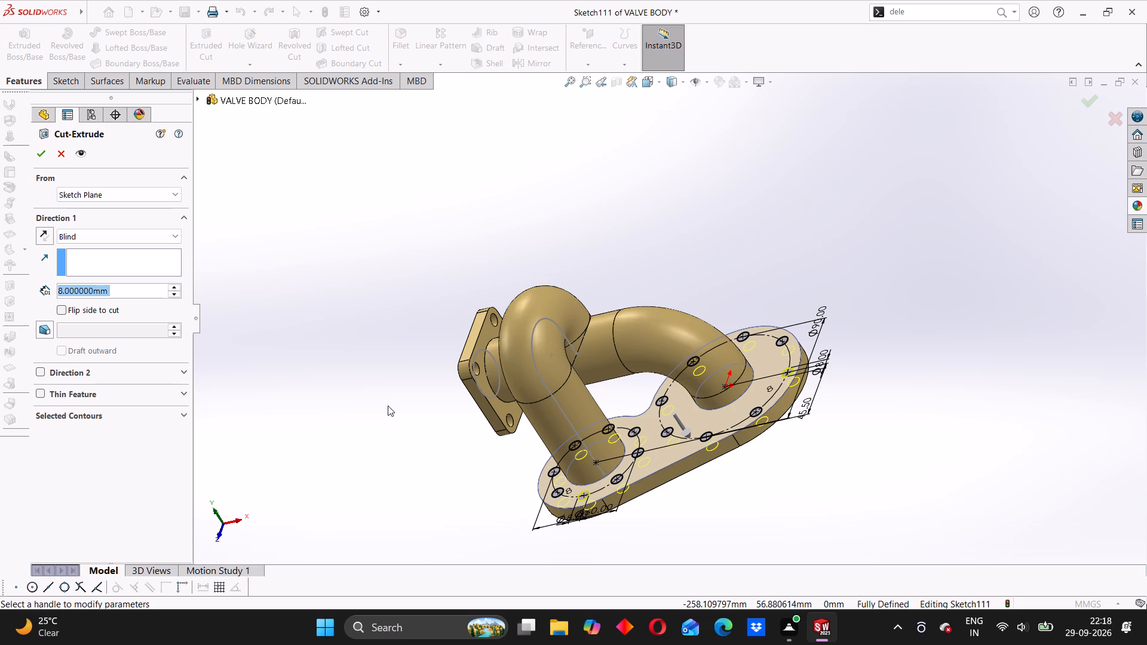
middle_click_drag(765, 462, 713, 371)
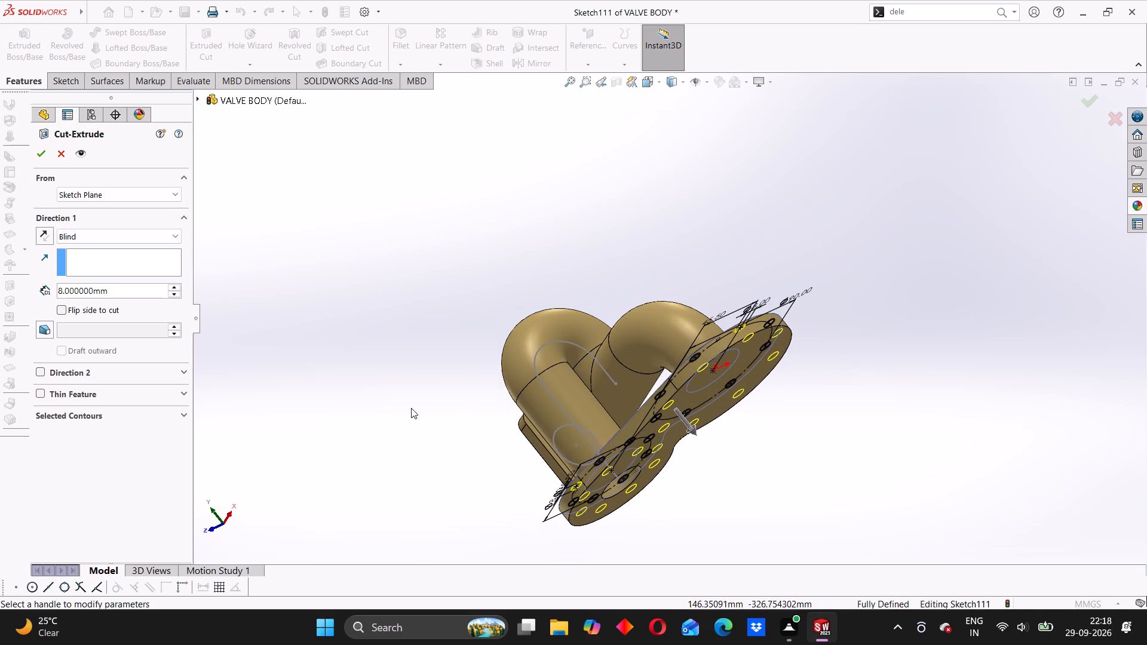
left_click(36, 155)
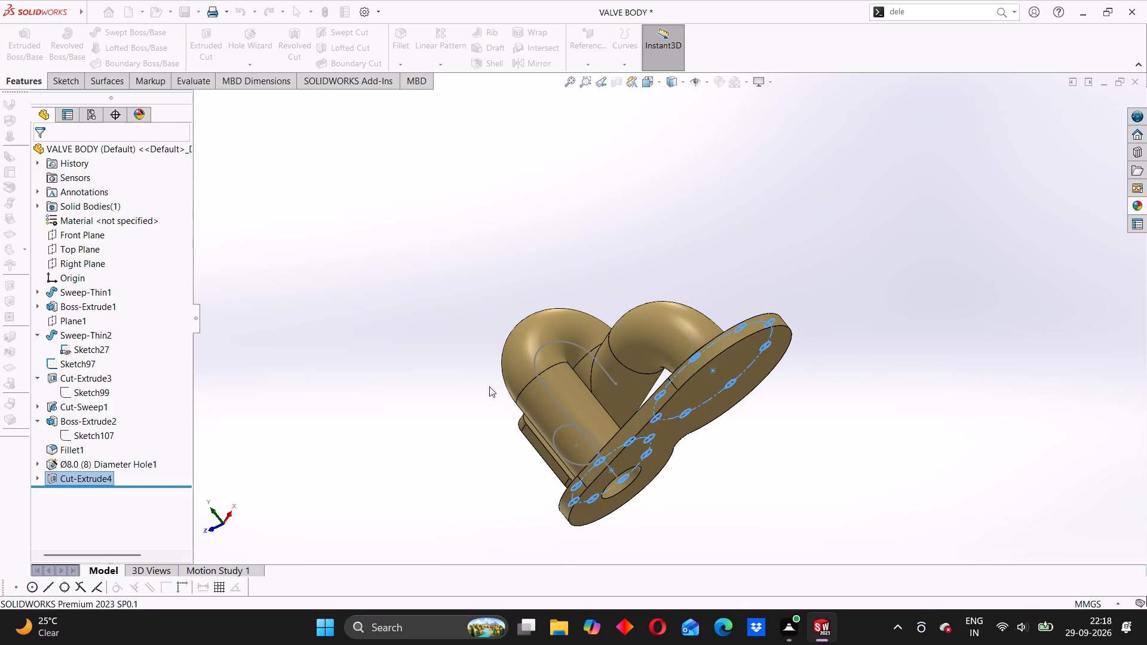
Edit the flange hole cut and change its end condition to Through All.
middle_click_drag(517, 417, 625, 530)
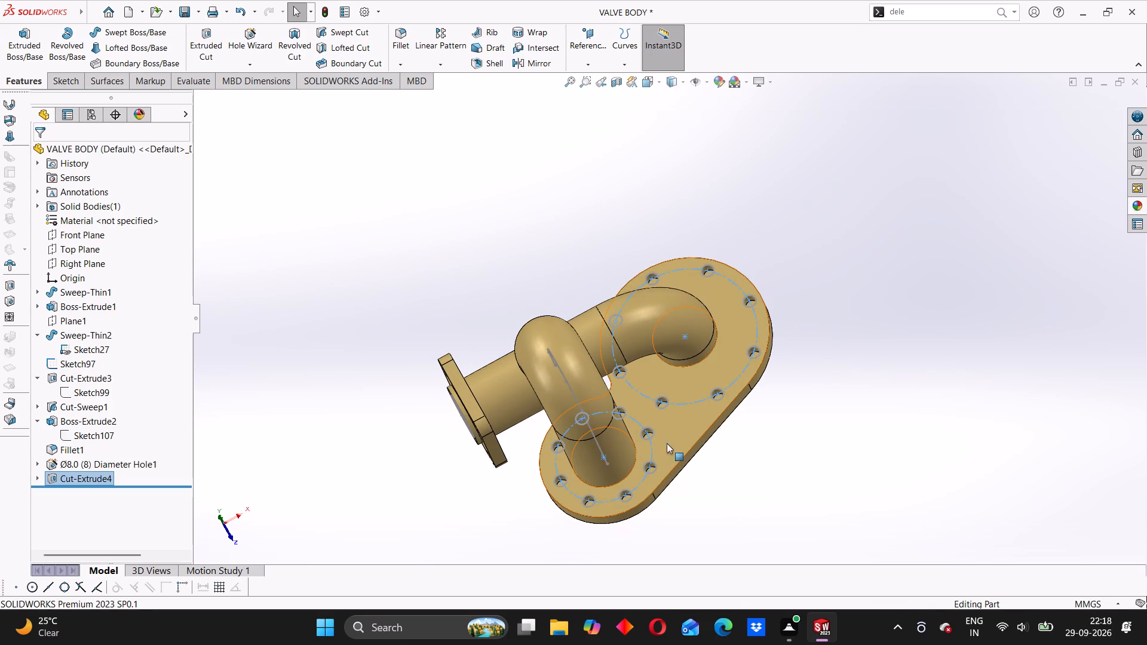
left_click(780, 452)
middle_click_drag(669, 413, 599, 394)
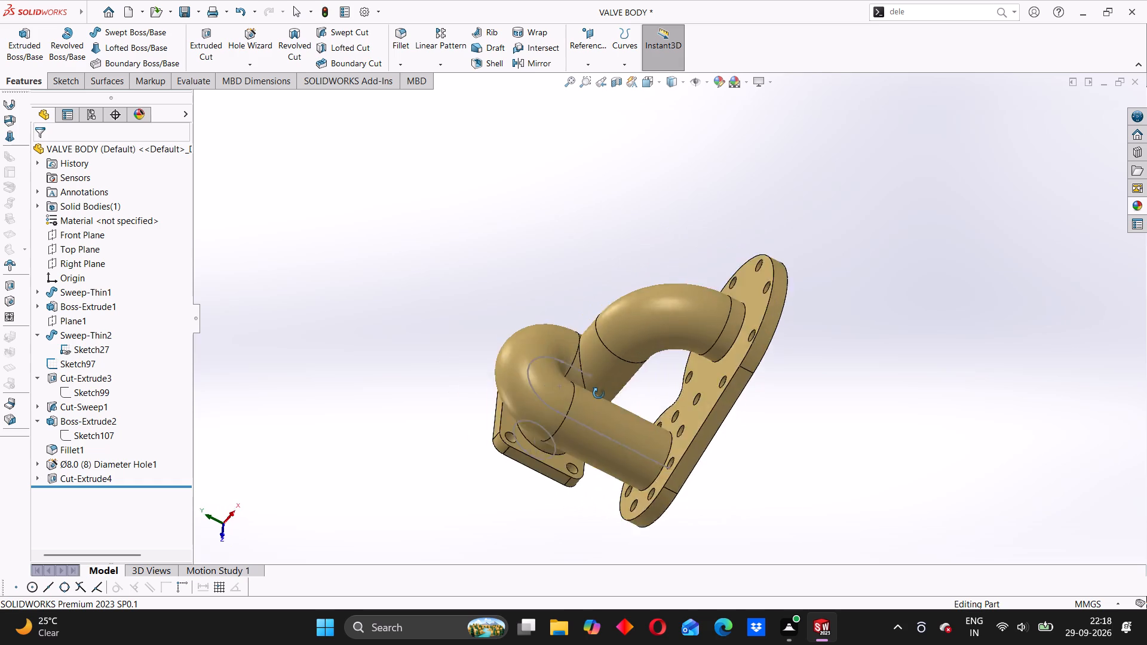
middle_click_drag(599, 394, 630, 371)
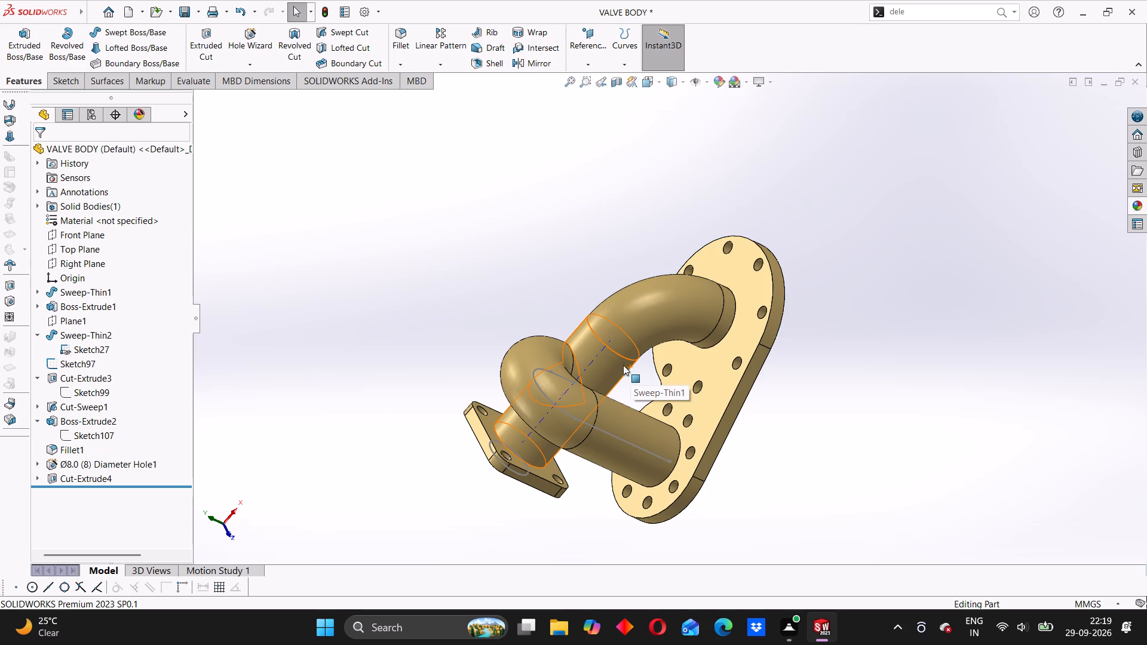
right_click(58, 477)
left_click(73, 346)
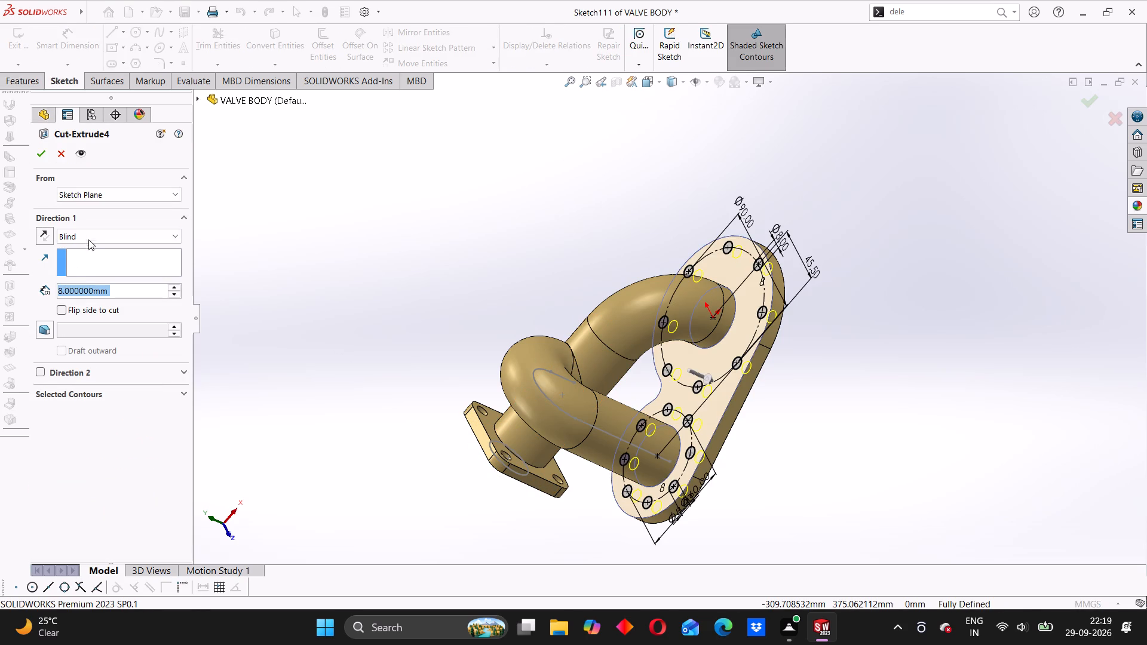
left_click(88, 233)
left_click(86, 255)
middle_click_drag(699, 414, 686, 417)
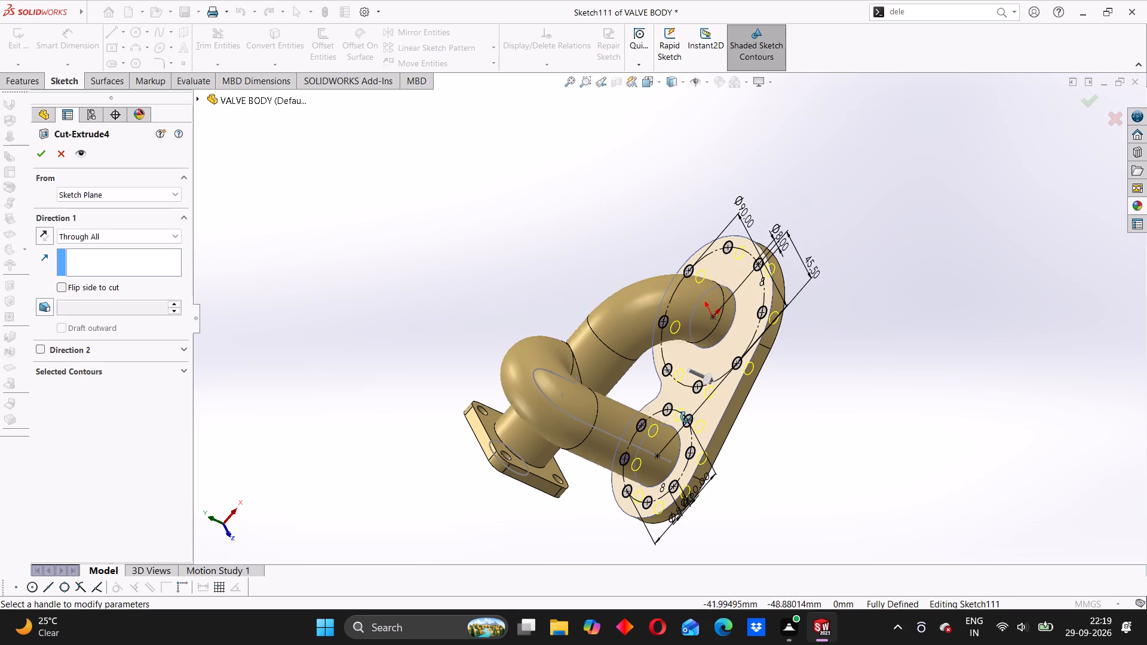
middle_click_drag(686, 417, 606, 413)
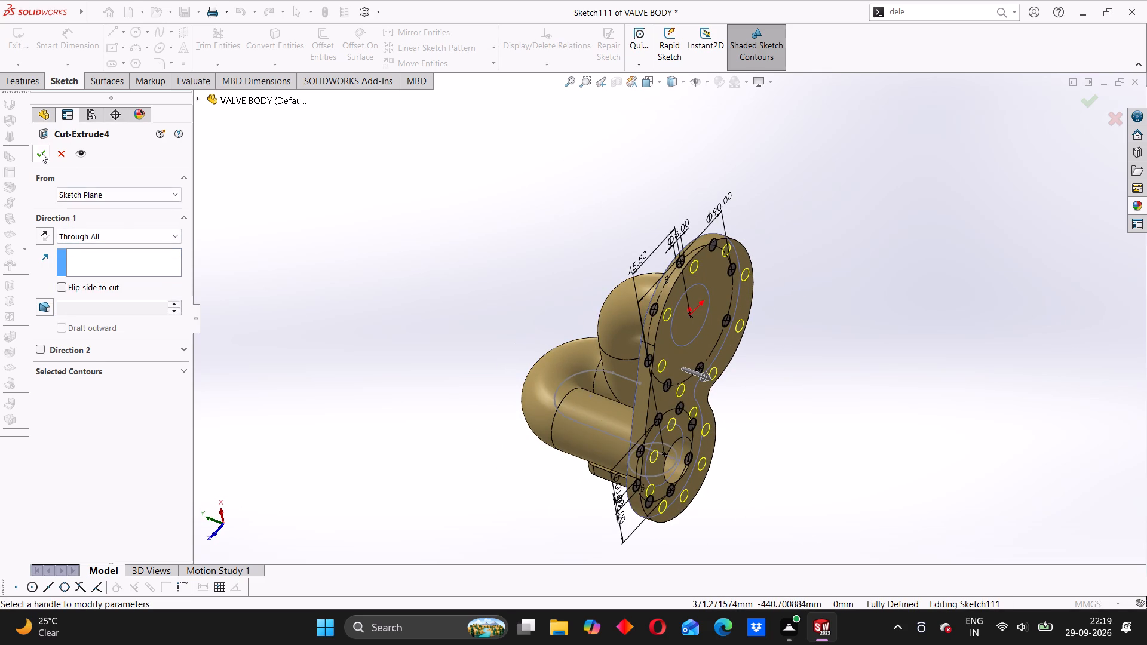
left_click(41, 152)
Examine the valve body from all sides, checking the flange holes, both swept pipes and the square end plate.
middle_click_drag(624, 358, 775, 404)
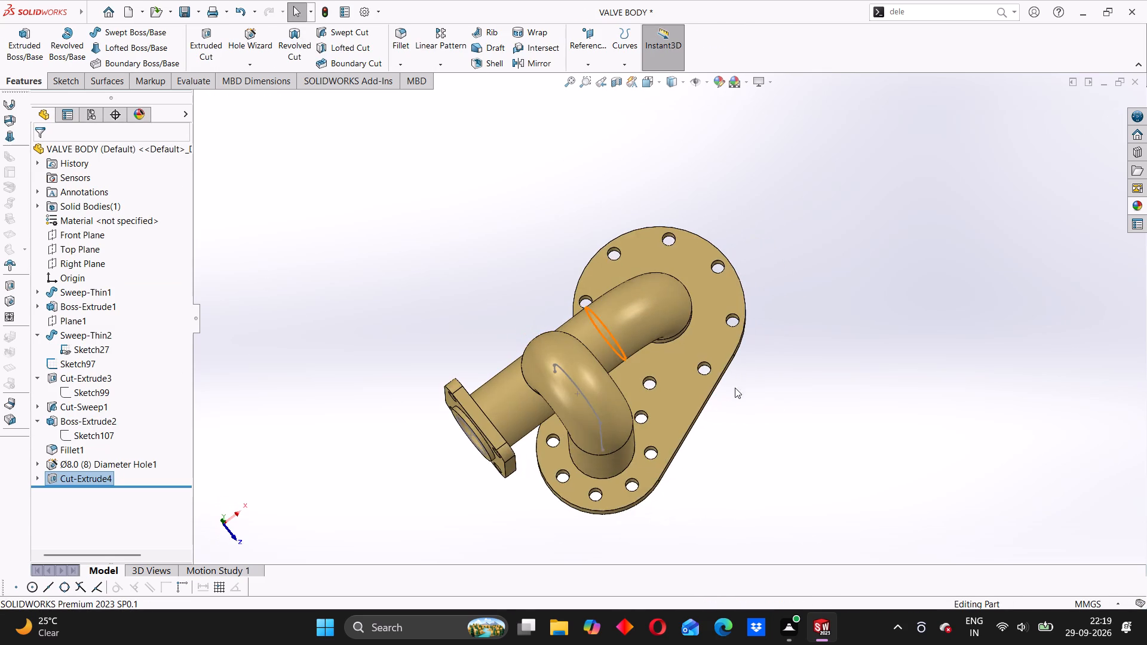
scroll(685, 347, "down", 1)
scroll(685, 347, "up", 4)
middle_click_drag(673, 453, 470, 545)
middle_click_drag(643, 363, 611, 394)
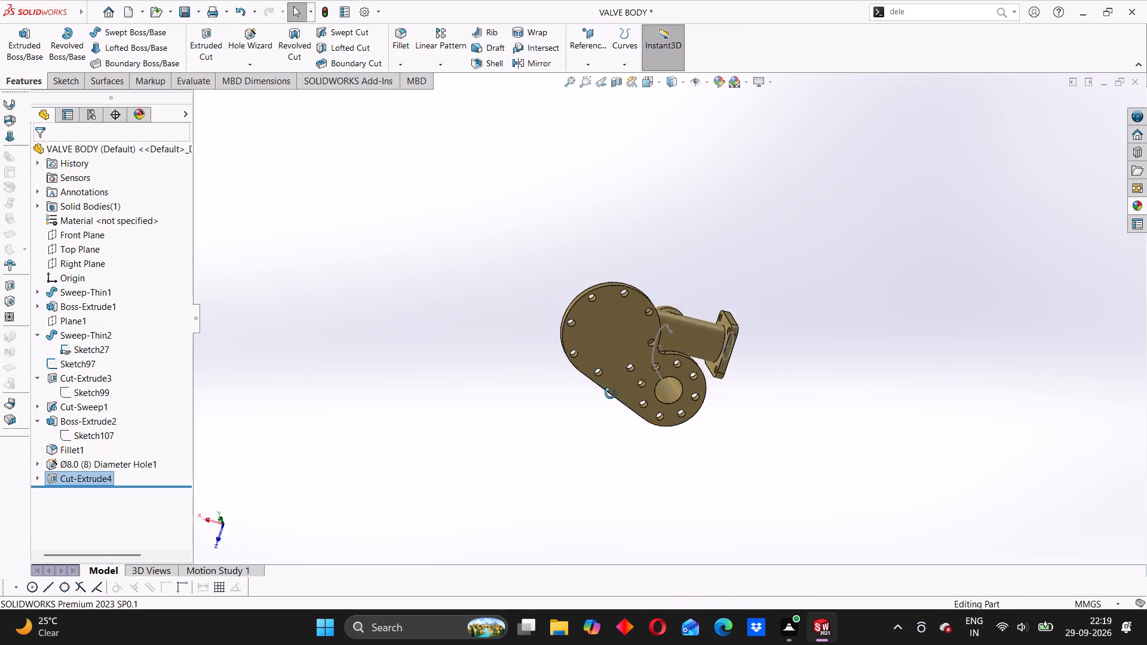
middle_click_drag(611, 394, 516, 503)
middle_click_drag(739, 441, 546, 447)
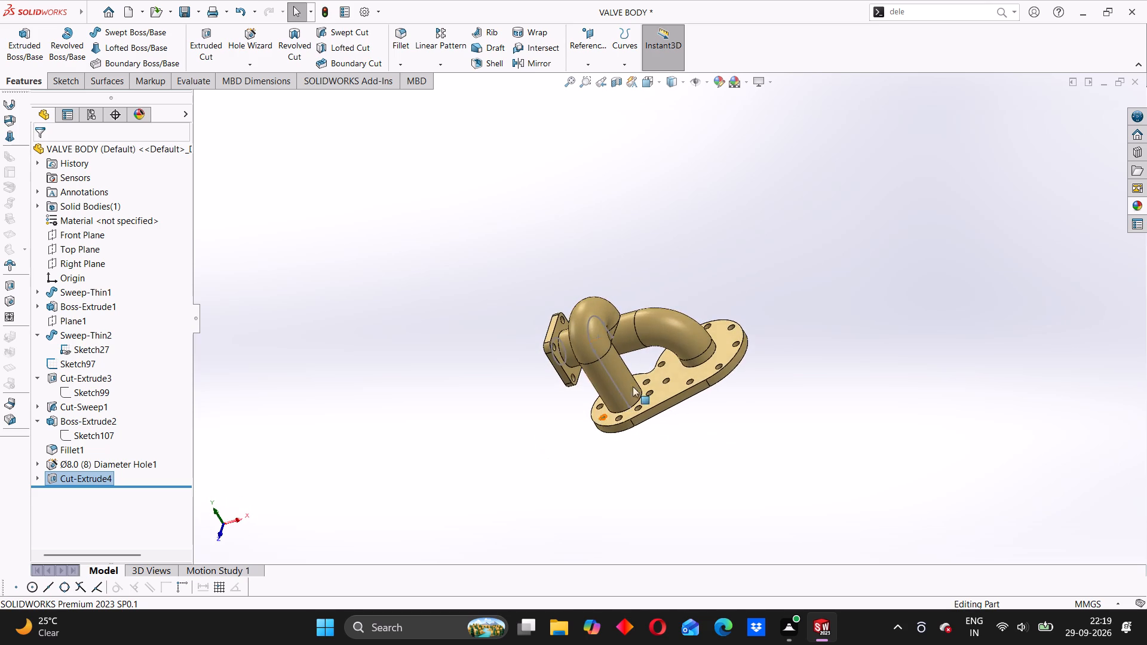
scroll(649, 349, "down", 2)
middle_click_drag(682, 364, 706, 392)
scroll(700, 363, "down", 2)
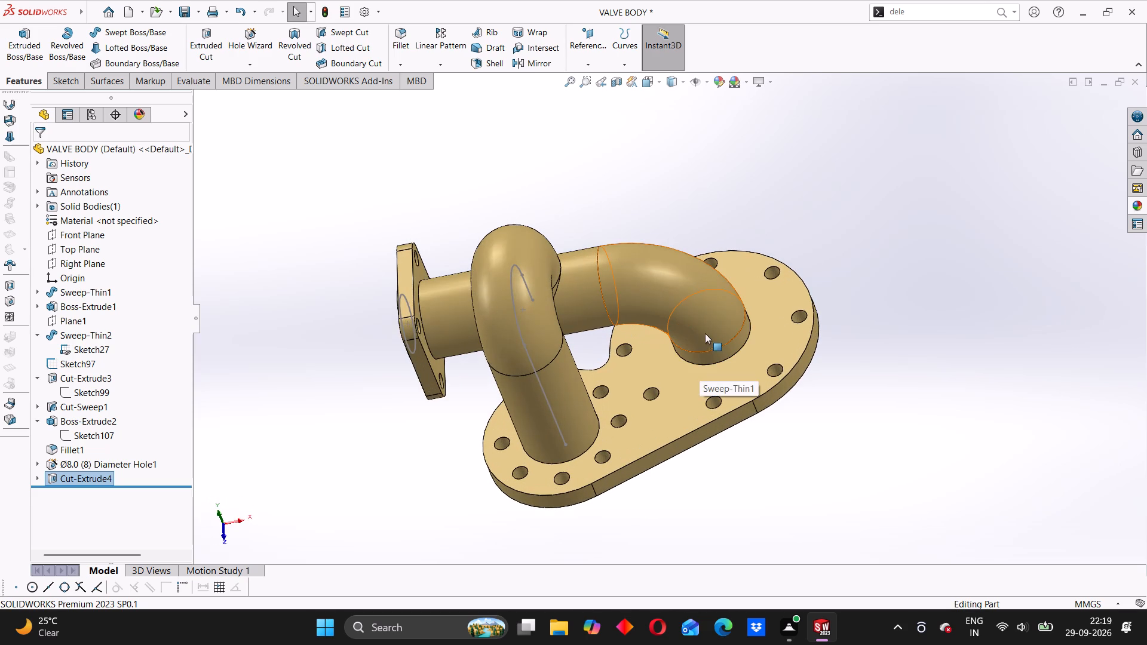
scroll(682, 344, "down", 2)
scroll(654, 366, "up", 2)
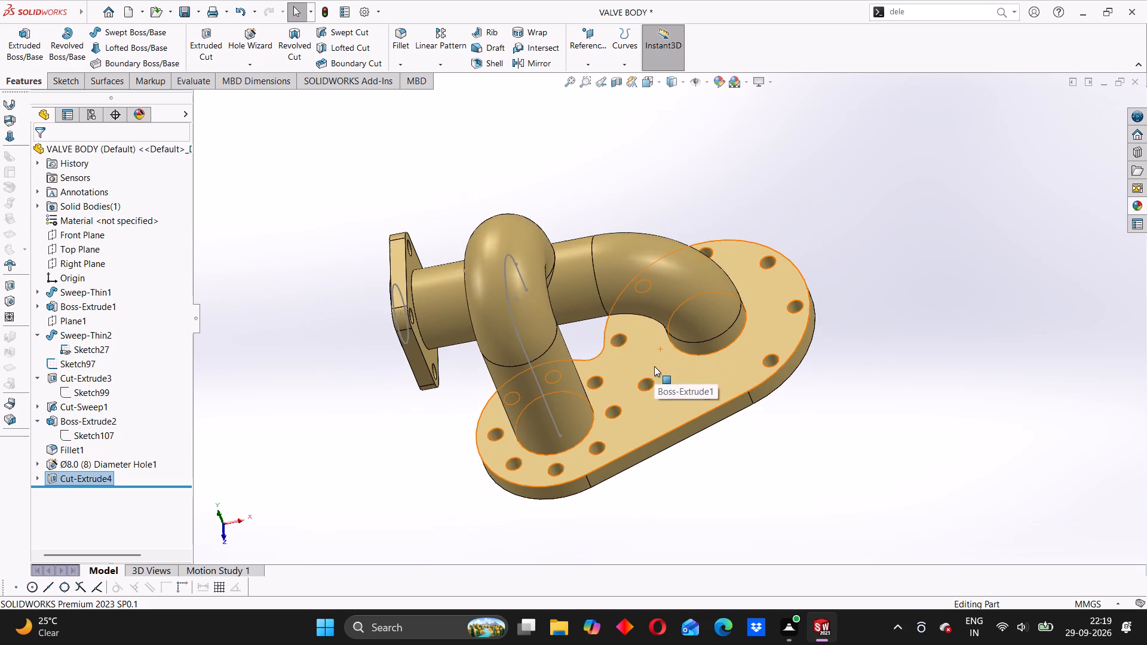
middle_click_drag(650, 381, 645, 397)
scroll(733, 320, "down", 2)
middle_click_drag(778, 284, 778, 285)
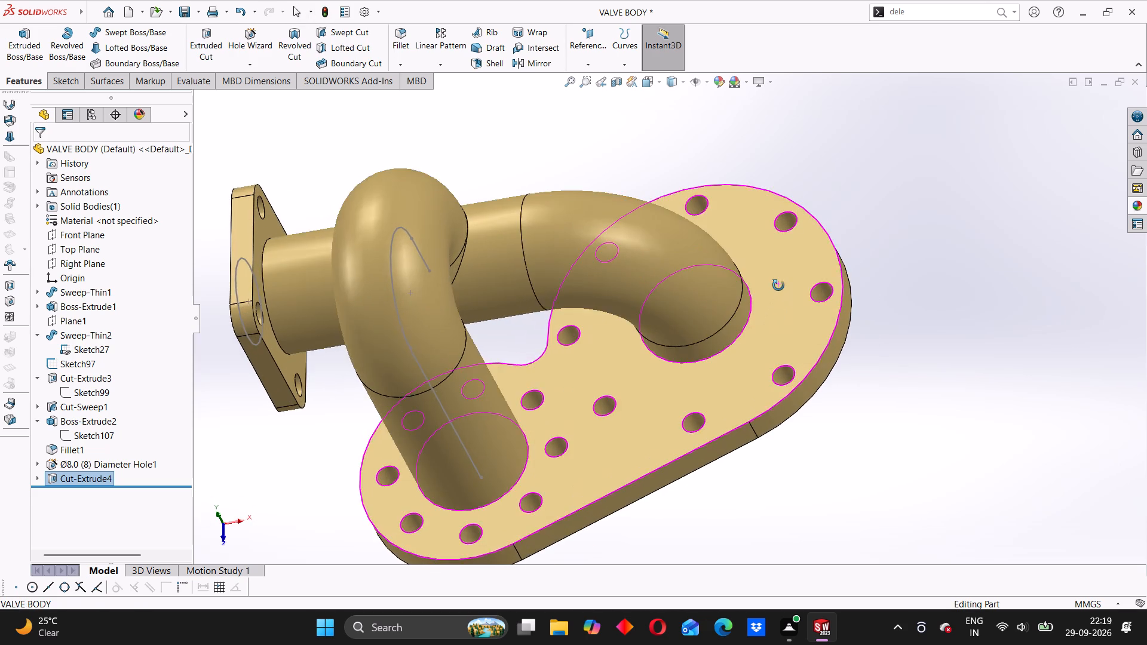
middle_click_drag(778, 285, 820, 281)
middle_click_drag(537, 496, 494, 499)
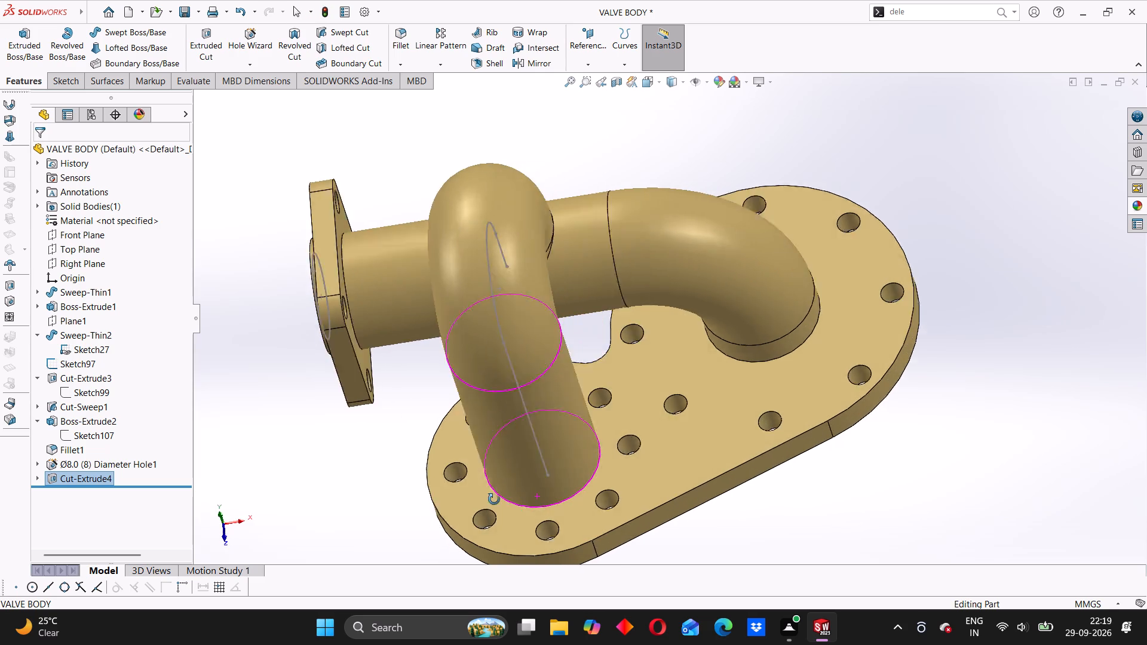
middle_click_drag(494, 499, 489, 499)
scroll(771, 312, "down", 3)
scroll(771, 312, "up", 5)
middle_click_drag(748, 242, 754, 261)
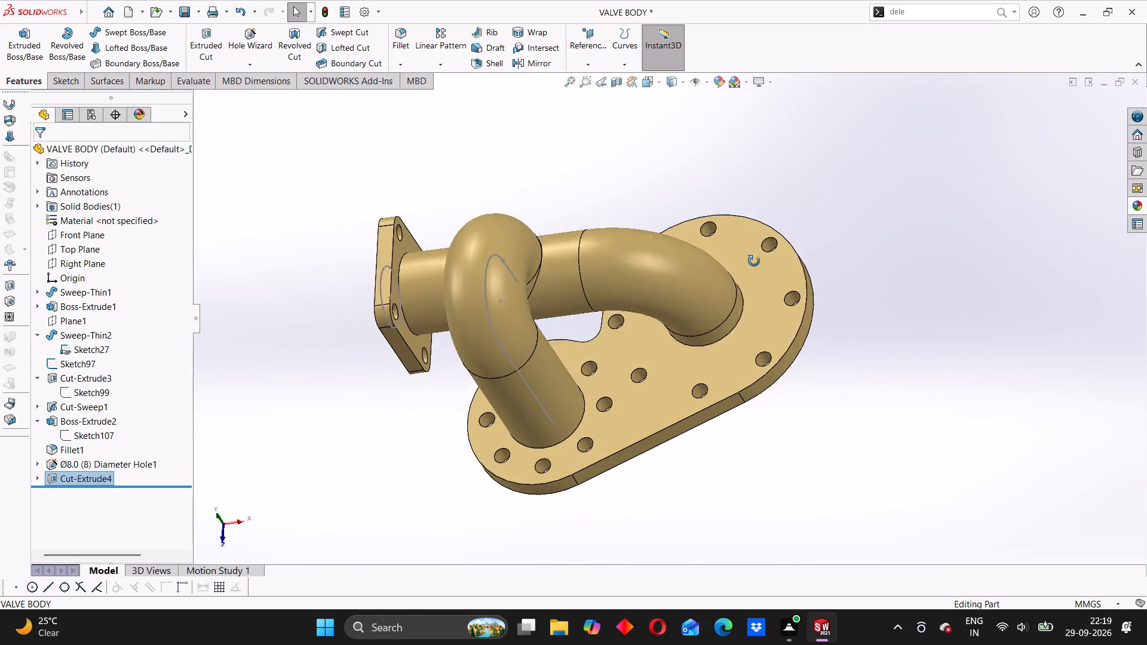
middle_click_drag(754, 261, 777, 324)
middle_click_drag(527, 373, 501, 331)
scroll(527, 293, "up", 1)
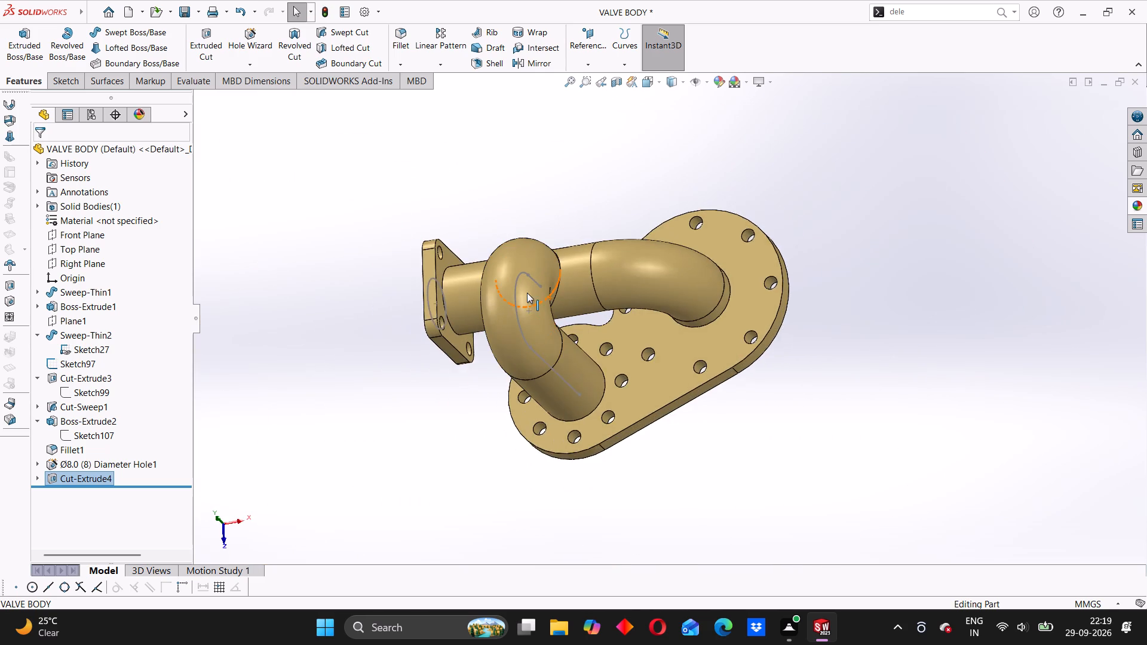
scroll(527, 291, "down", 2)
scroll(549, 303, "up", 2)
middle_click_drag(699, 368, 674, 410)
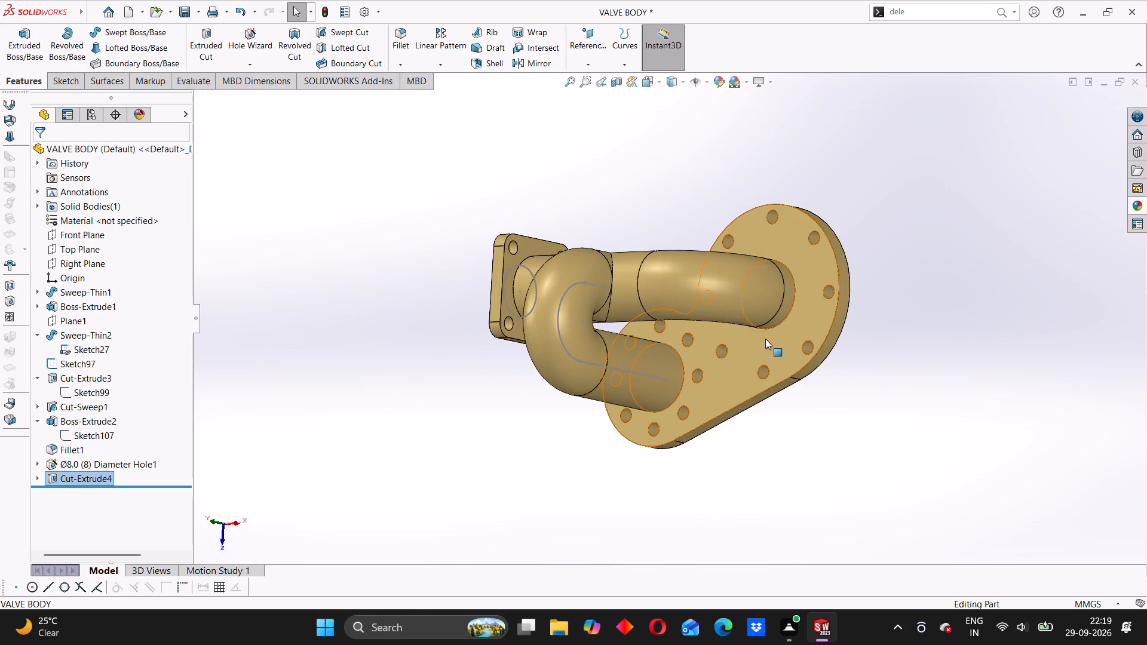
scroll(786, 280, "down", 2)
scroll(786, 280, "up", 3)
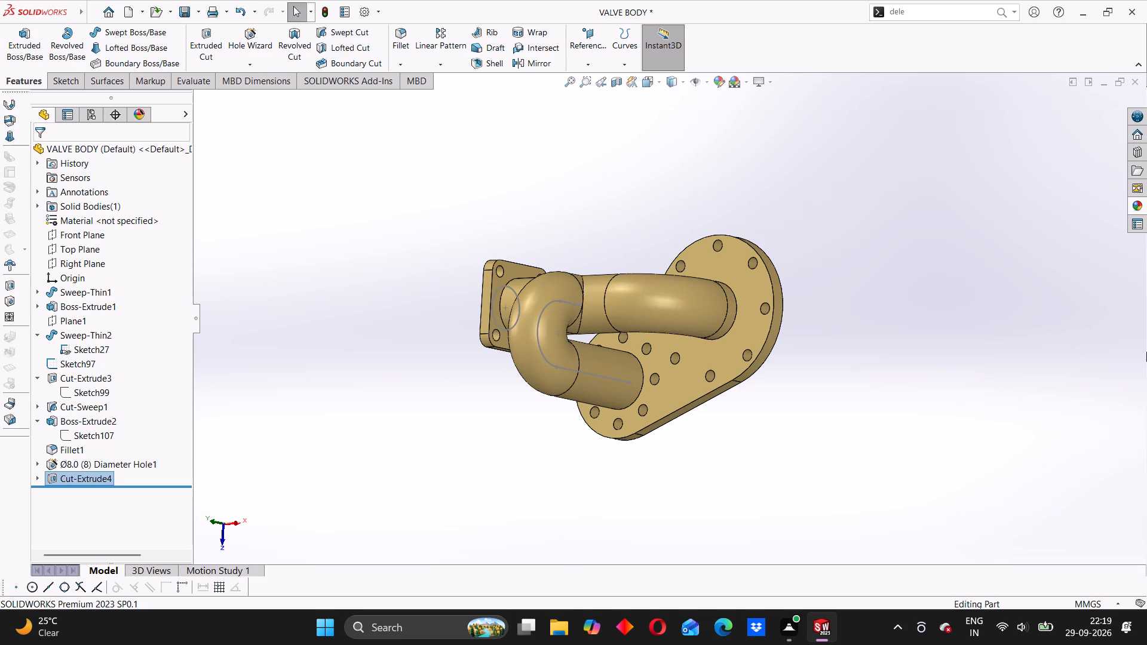
middle_click_drag(678, 411, 627, 271)
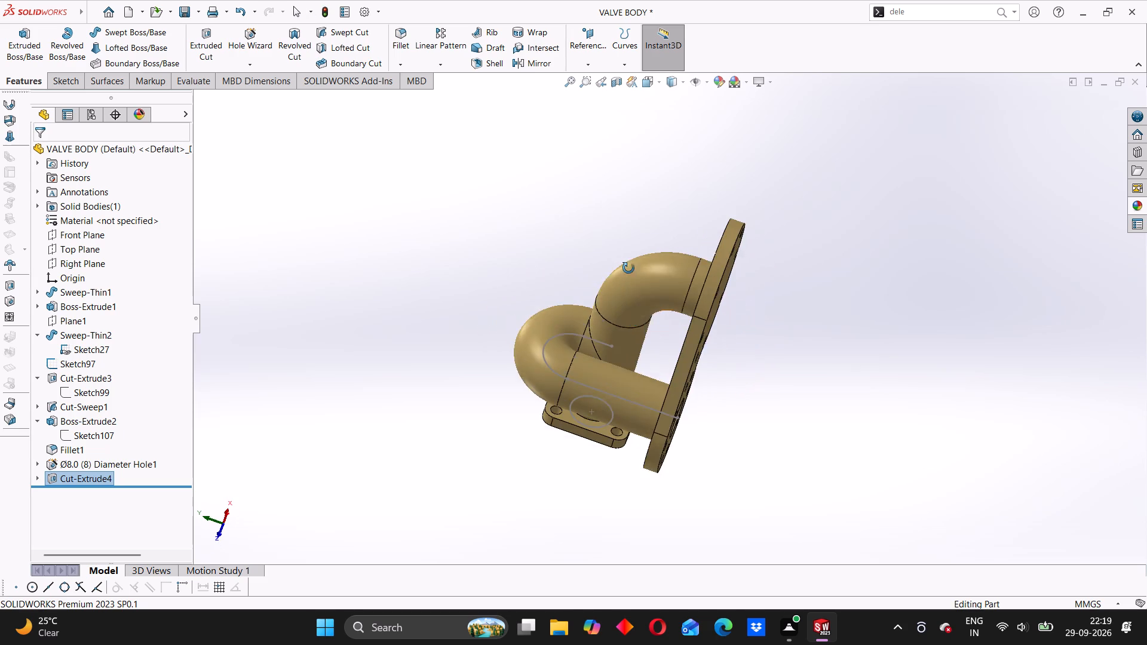
scroll(627, 423, "up", 2)
middle_click_drag(627, 423, 652, 377)
middle_click_drag(612, 416, 808, 282)
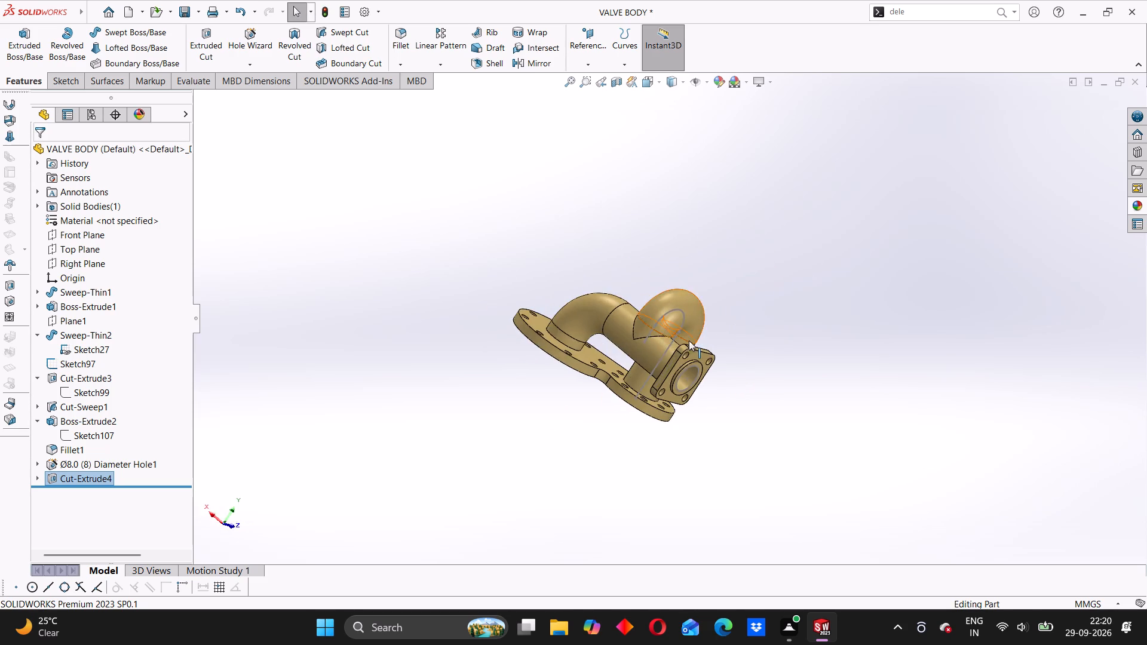
middle_click_drag(689, 340, 459, 425)
middle_click_drag(635, 323, 679, 397)
scroll(692, 329, "down", 4)
middle_click_drag(678, 430, 677, 435)
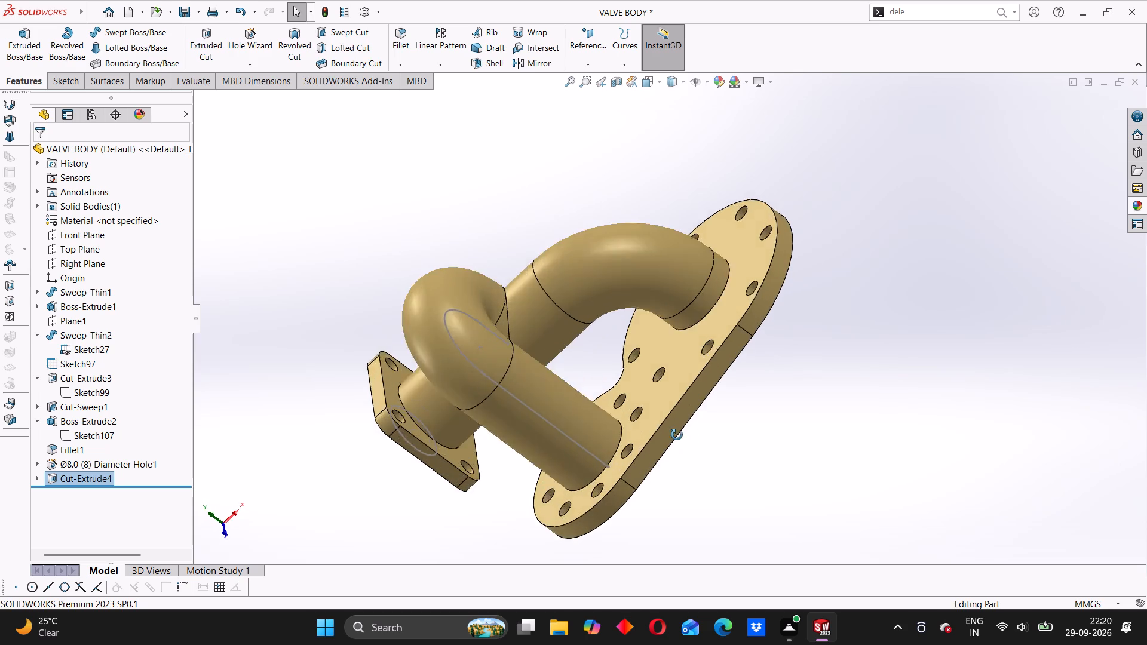
middle_click_drag(677, 435, 646, 471)
middle_click_drag(686, 299, 802, 390)
scroll(604, 389, "up", 2)
middle_click_drag(588, 407, 549, 404)
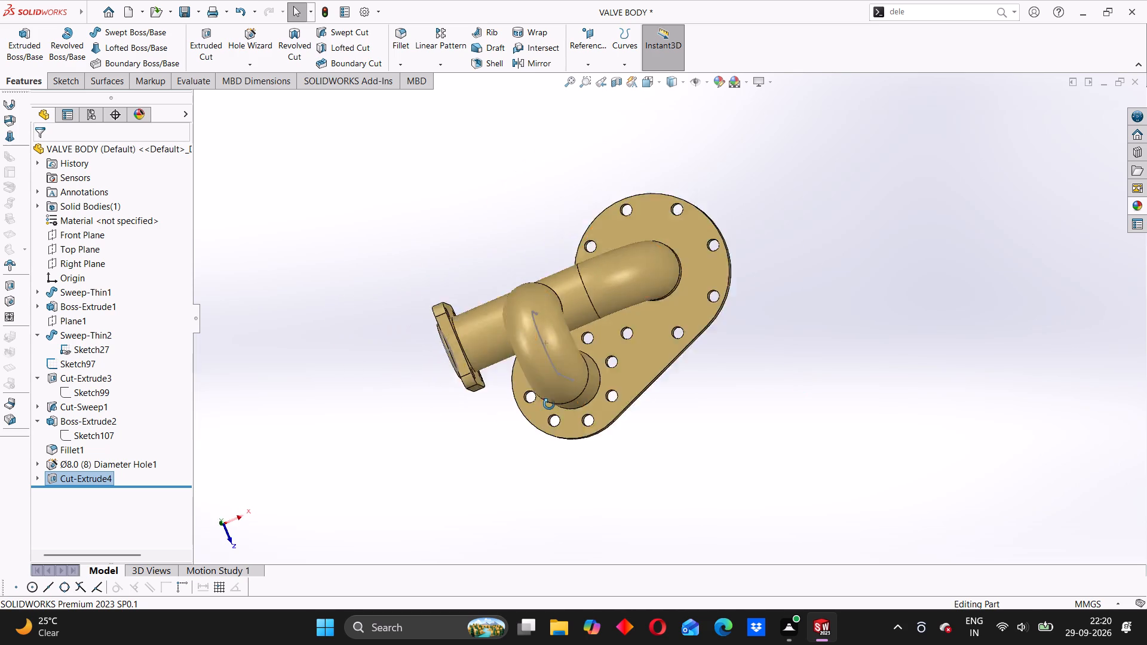
middle_click_drag(549, 404, 502, 394)
scroll(583, 329, "down", 3)
middle_click_drag(585, 329, 599, 167)
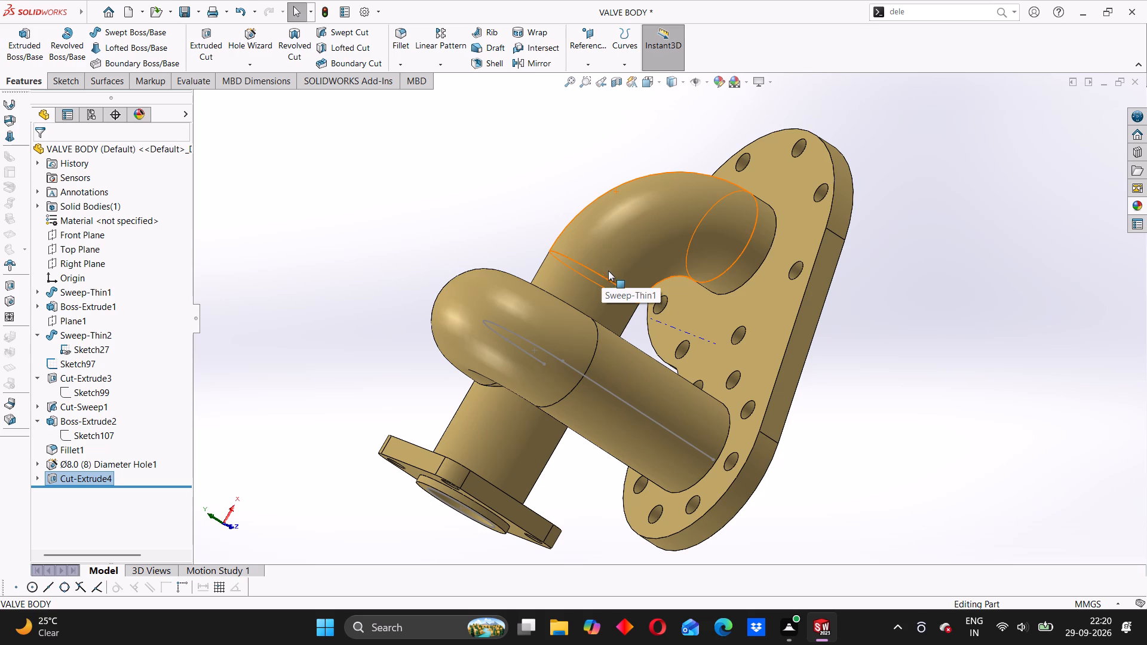
middle_click_drag(869, 317, 740, 289)
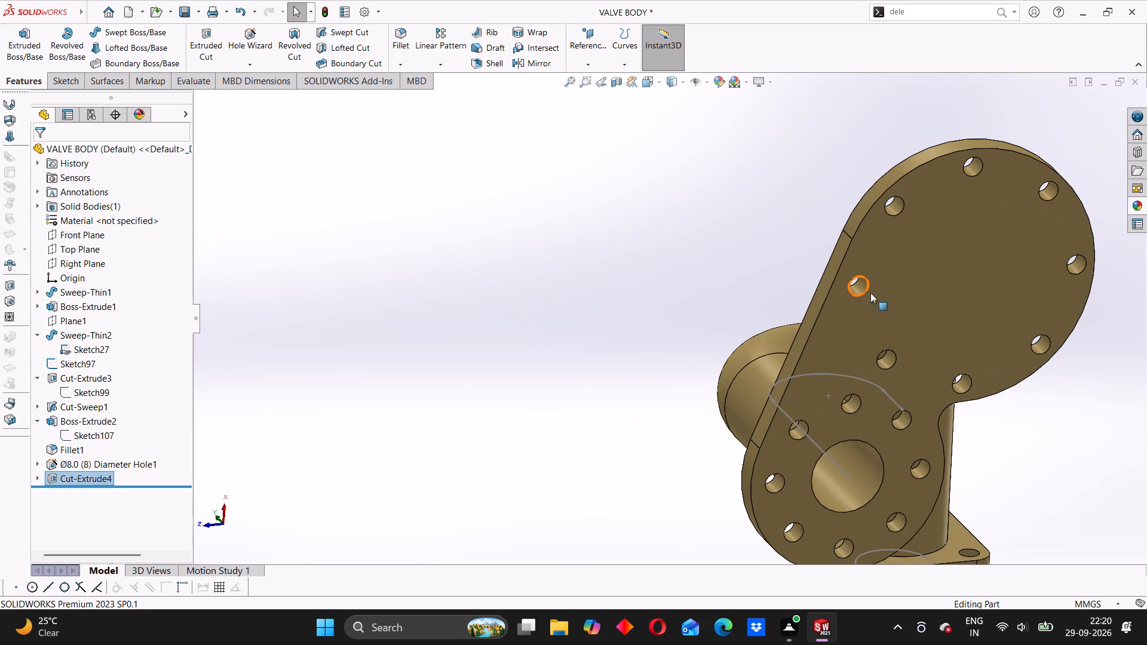
Examine the valve body from the flange side and the pipe side, including both swept pipes.
middle_click_drag(927, 293, 1052, 359)
scroll(931, 277, "down", 1)
scroll(927, 281, "up", 1)
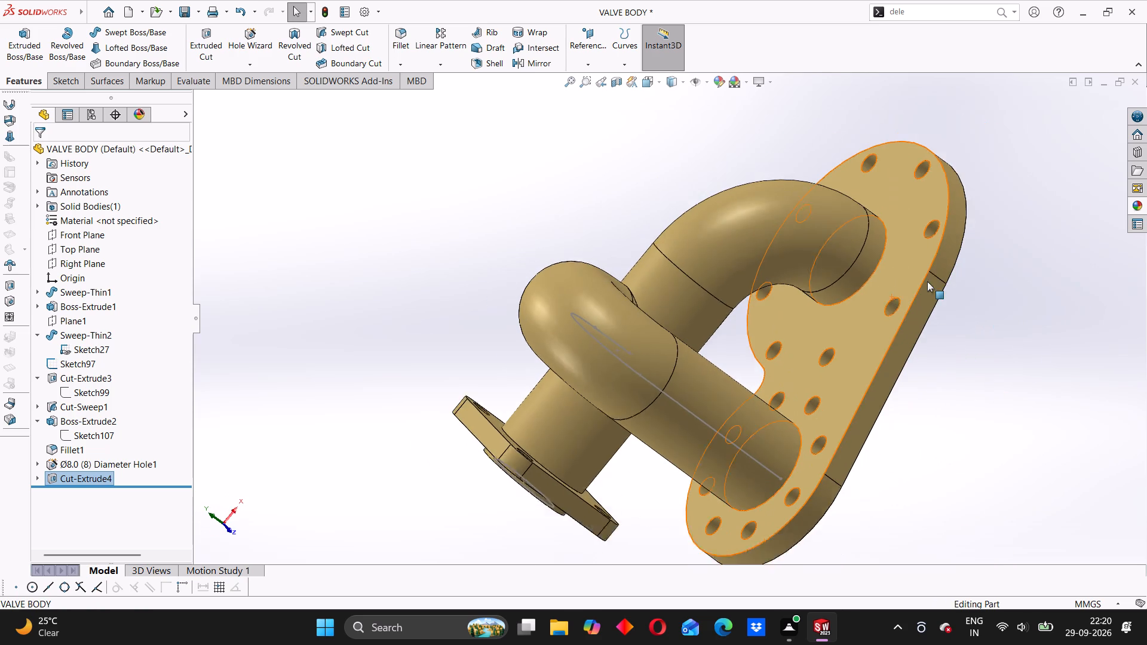
scroll(927, 281, "up", 1)
middle_click_drag(802, 343, 833, 309)
scroll(751, 356, "up", 3)
middle_click_drag(752, 429, 679, 474)
middle_click_drag(736, 289, 760, 336)
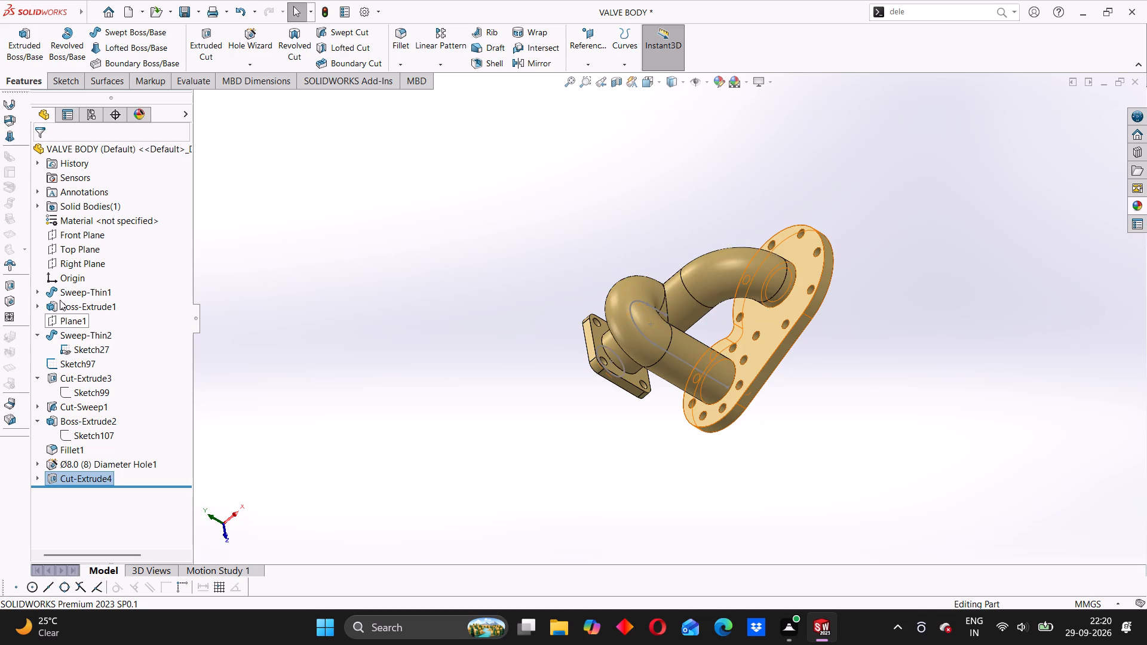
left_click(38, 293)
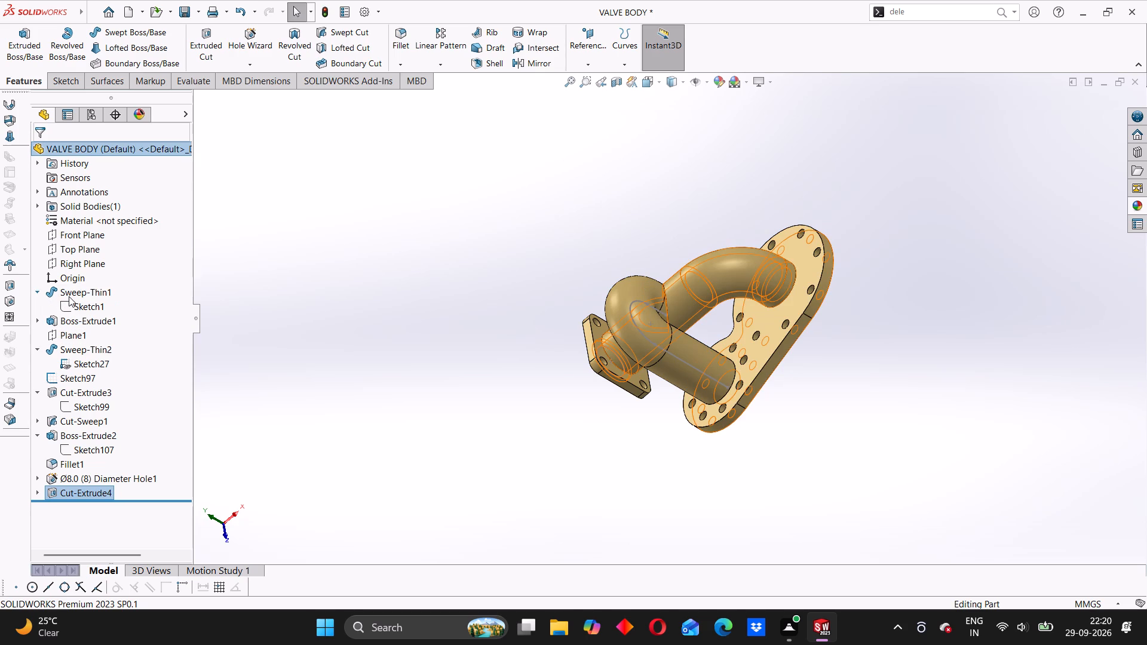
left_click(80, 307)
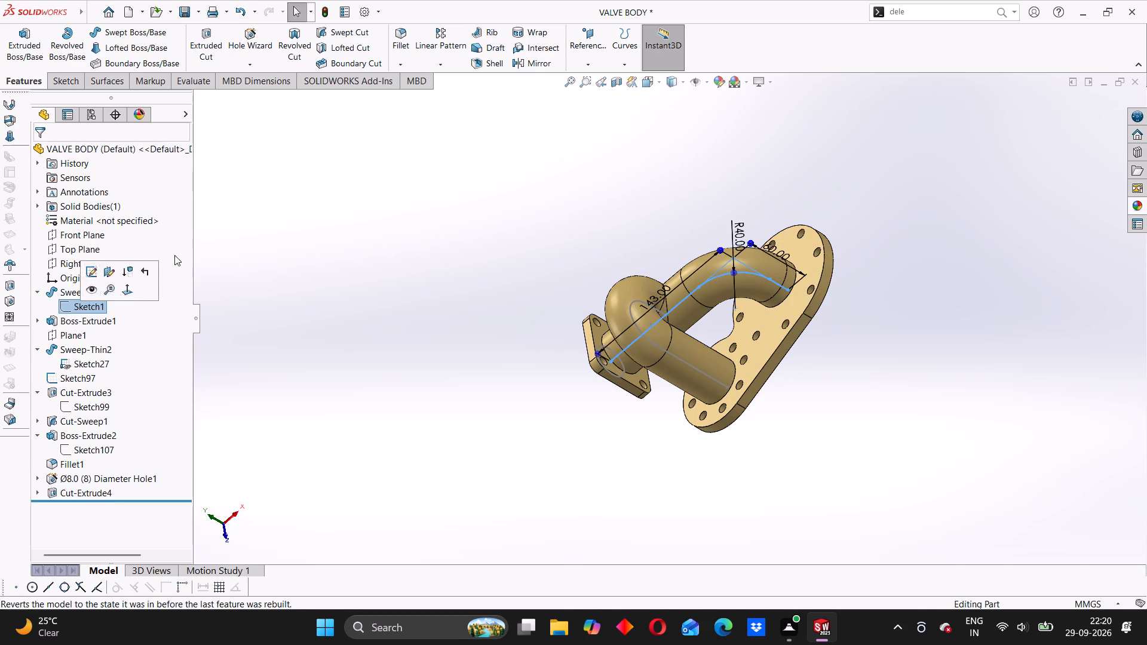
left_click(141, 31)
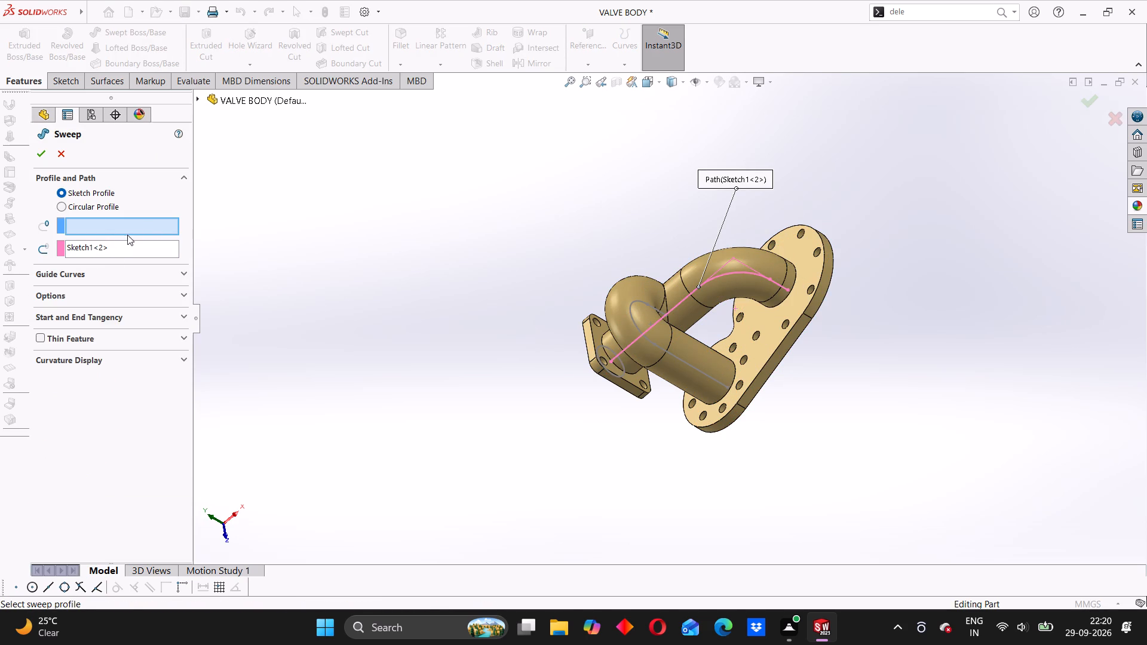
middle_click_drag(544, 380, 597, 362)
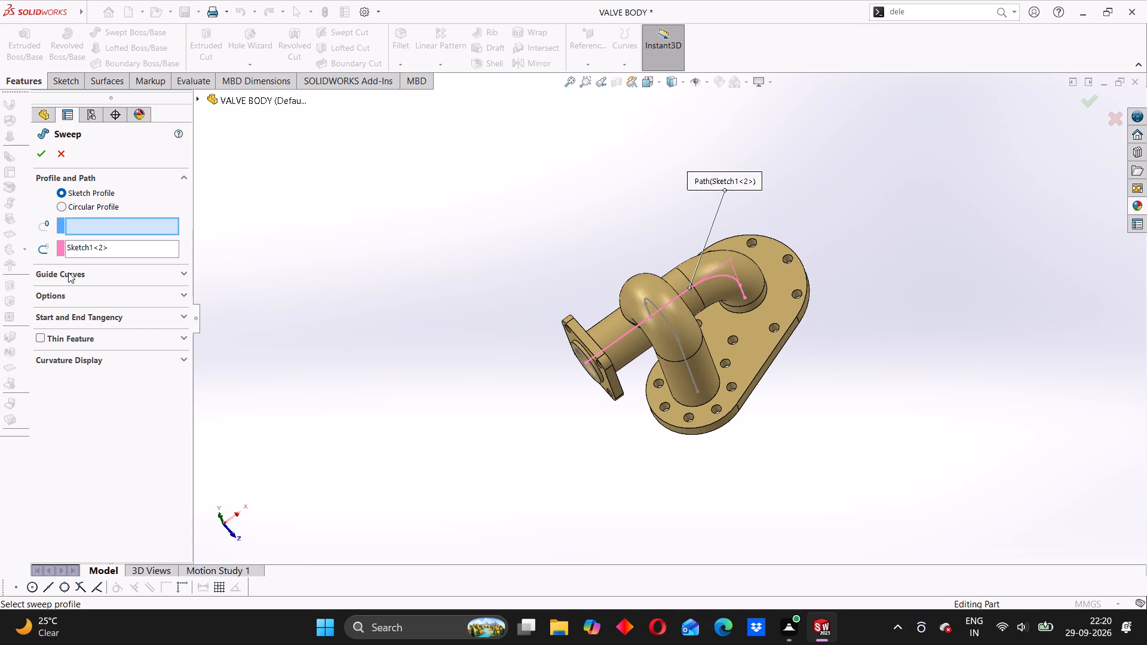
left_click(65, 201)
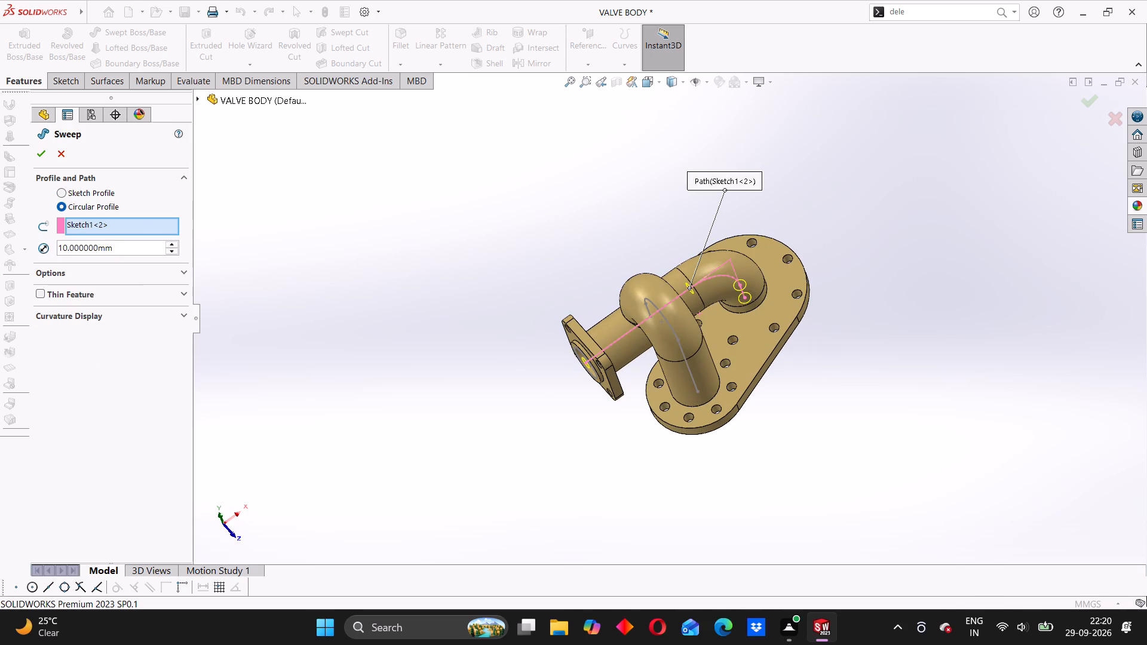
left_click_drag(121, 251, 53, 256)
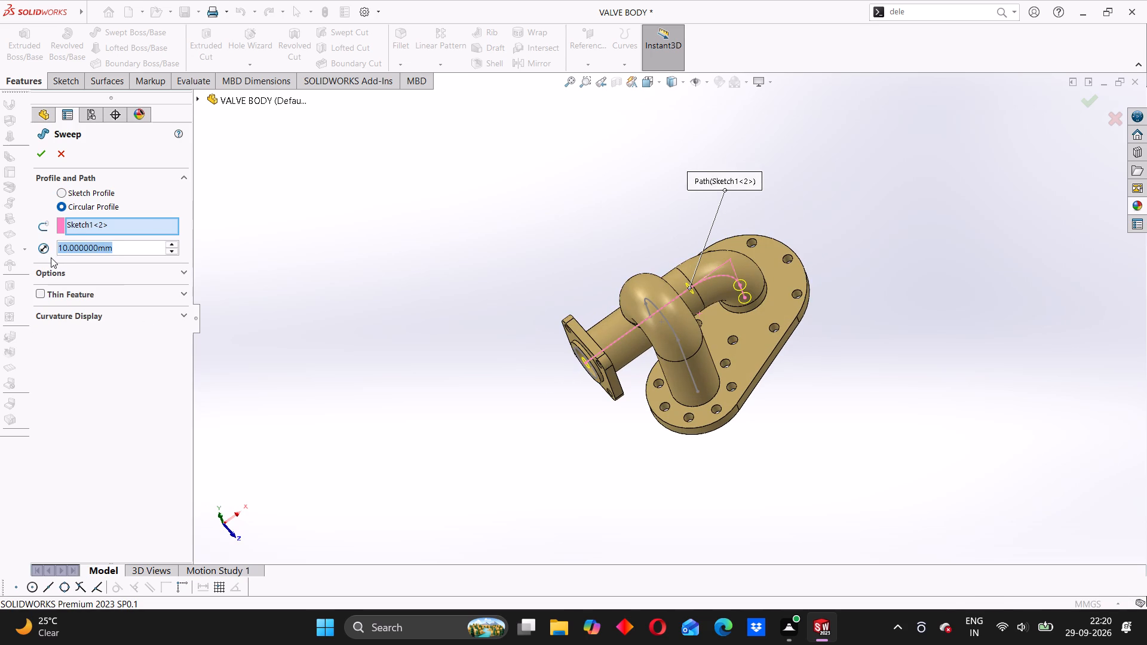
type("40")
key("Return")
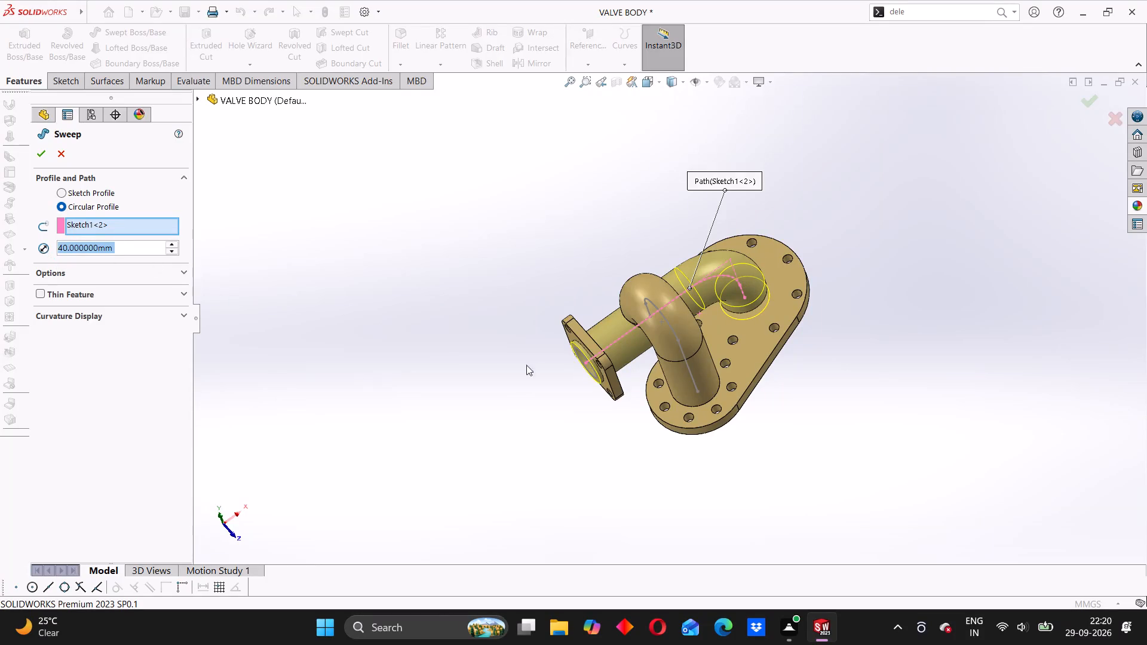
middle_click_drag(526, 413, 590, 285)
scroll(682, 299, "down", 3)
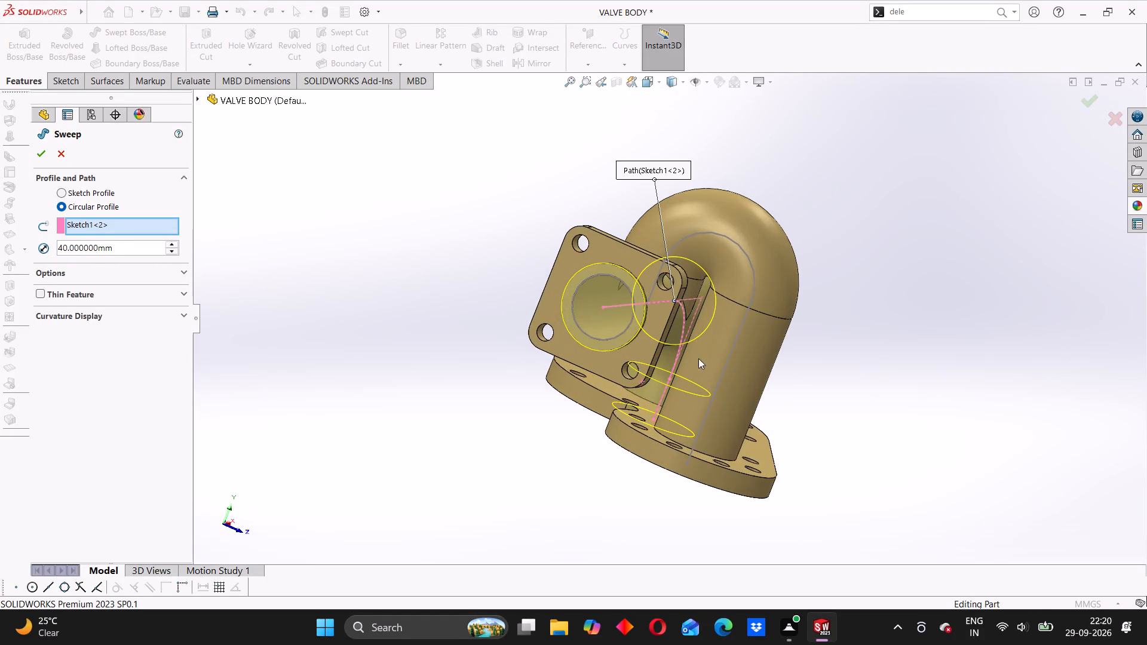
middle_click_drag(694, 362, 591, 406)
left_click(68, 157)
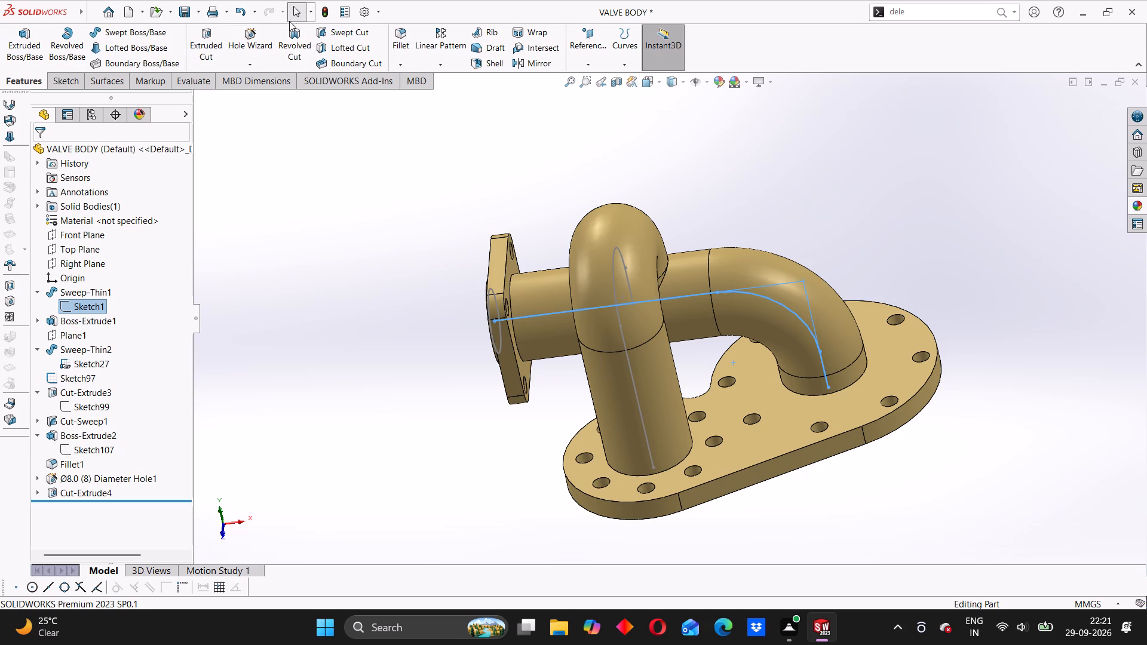
Try a swept cut along the first pipe's path, Sketch1, with a 40 mm circular profile.
left_click(341, 35)
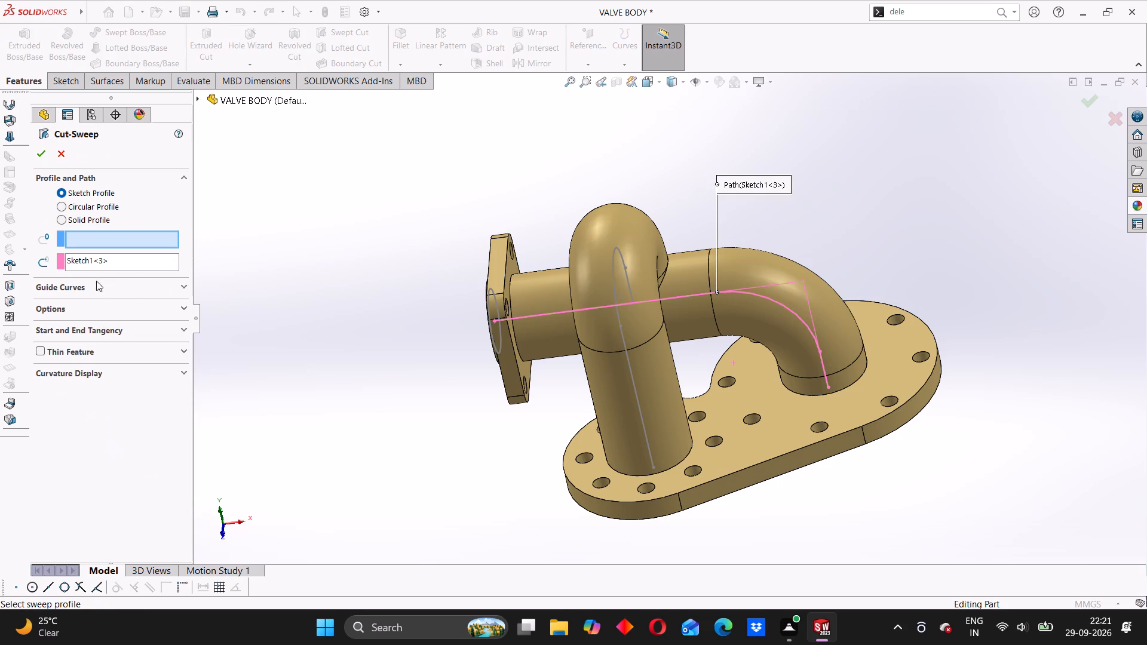
left_click(65, 207)
left_click_drag(126, 266, 53, 270)
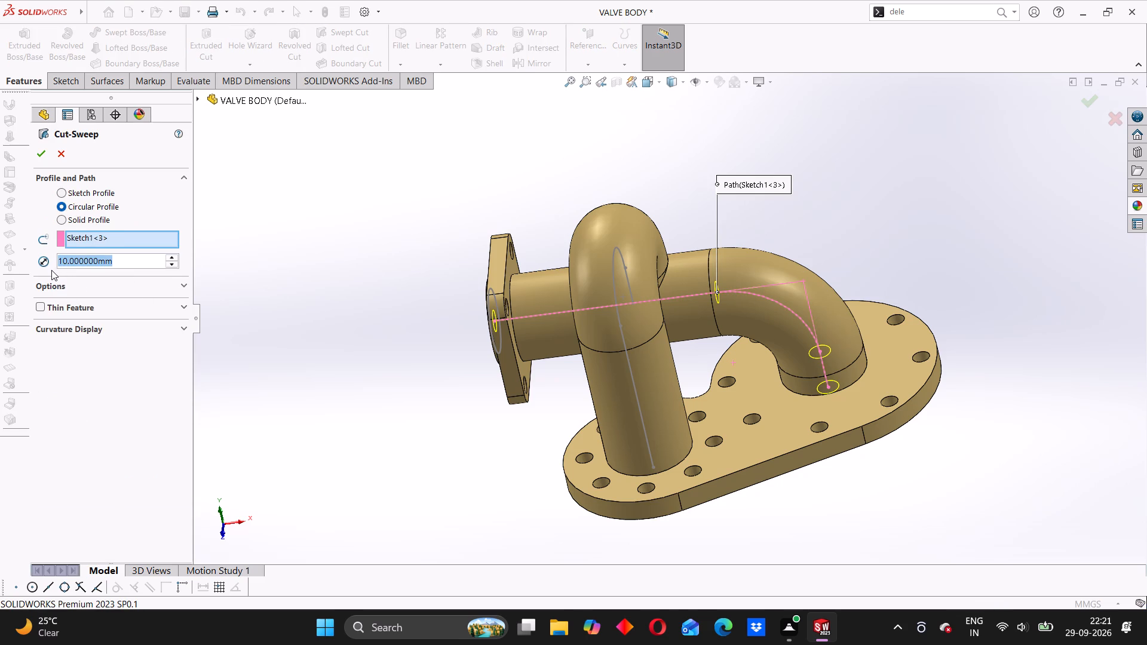
type("40")
key("Return")
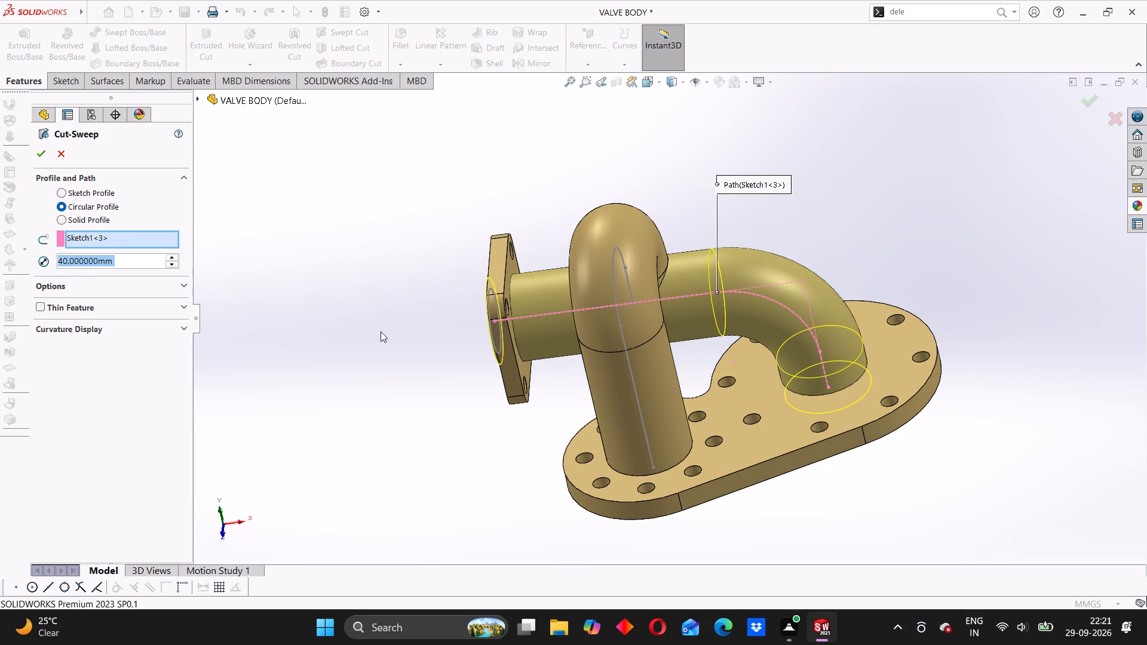
middle_click_drag(824, 494, 775, 390)
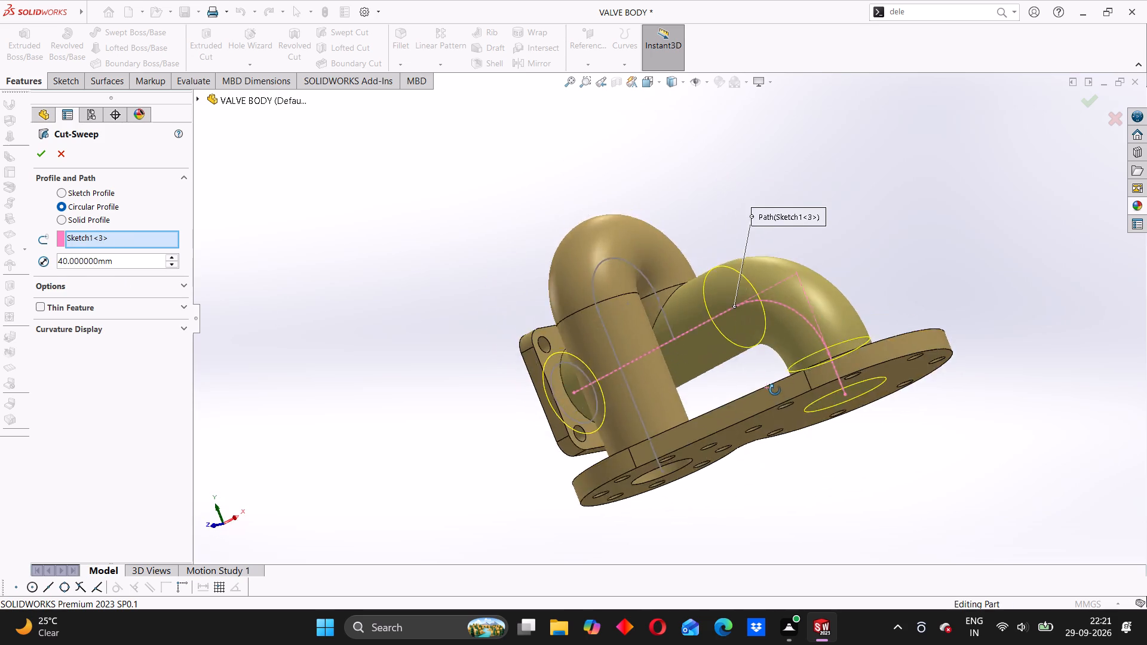
middle_click_drag(775, 390, 708, 251)
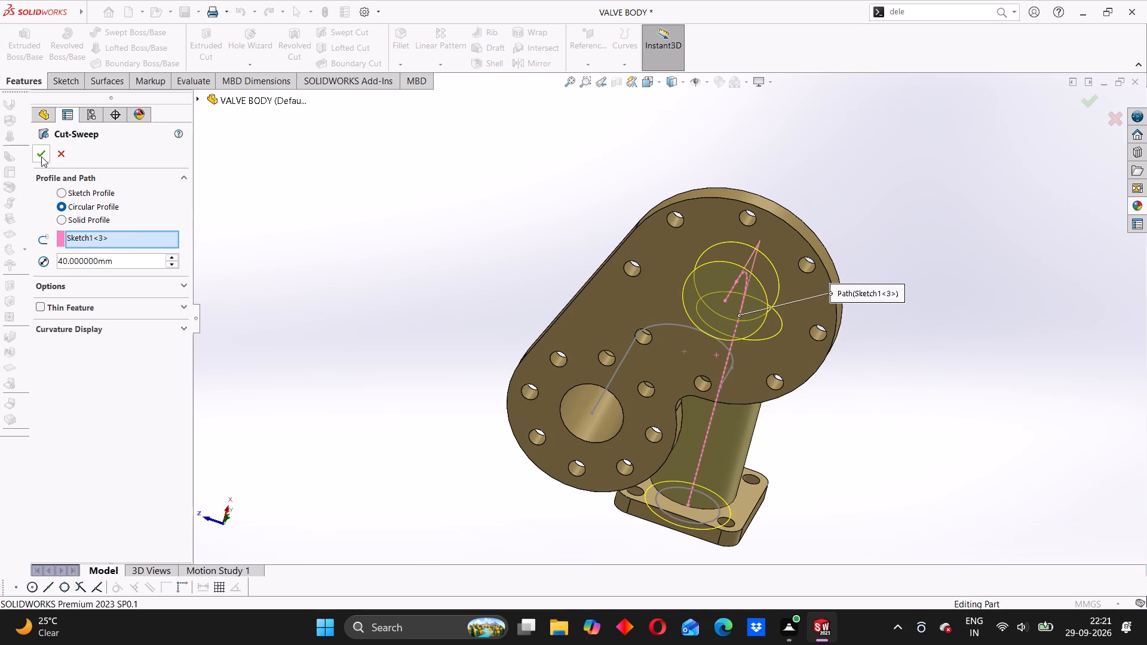
left_click(41, 156)
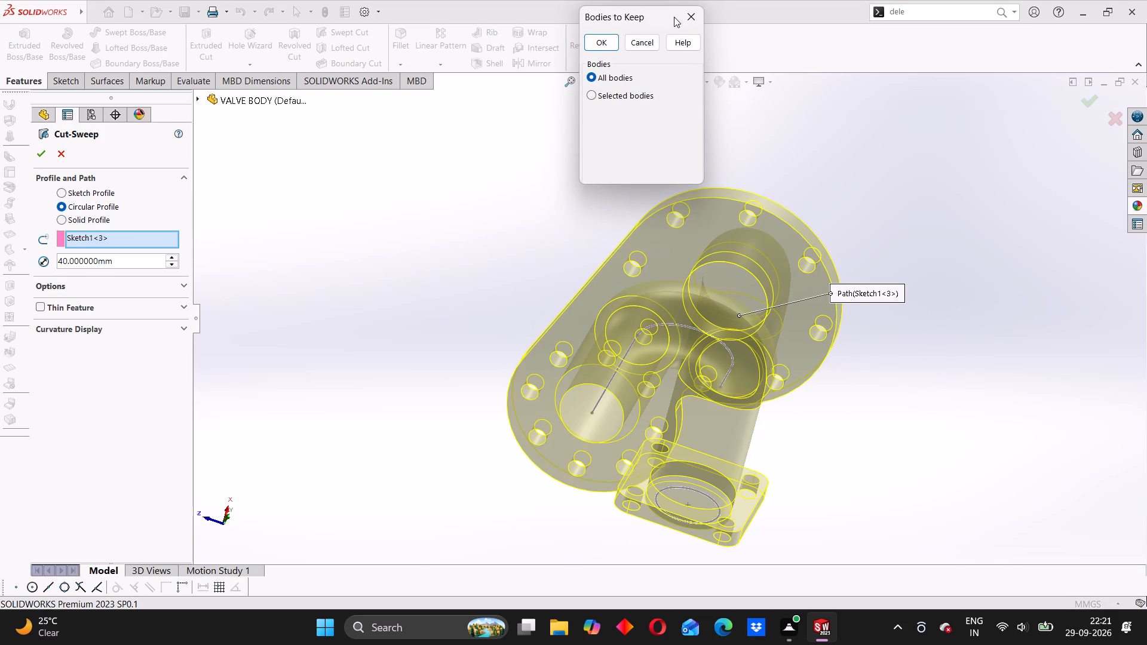
left_click(681, 15)
middle_click_drag(563, 230, 594, 253)
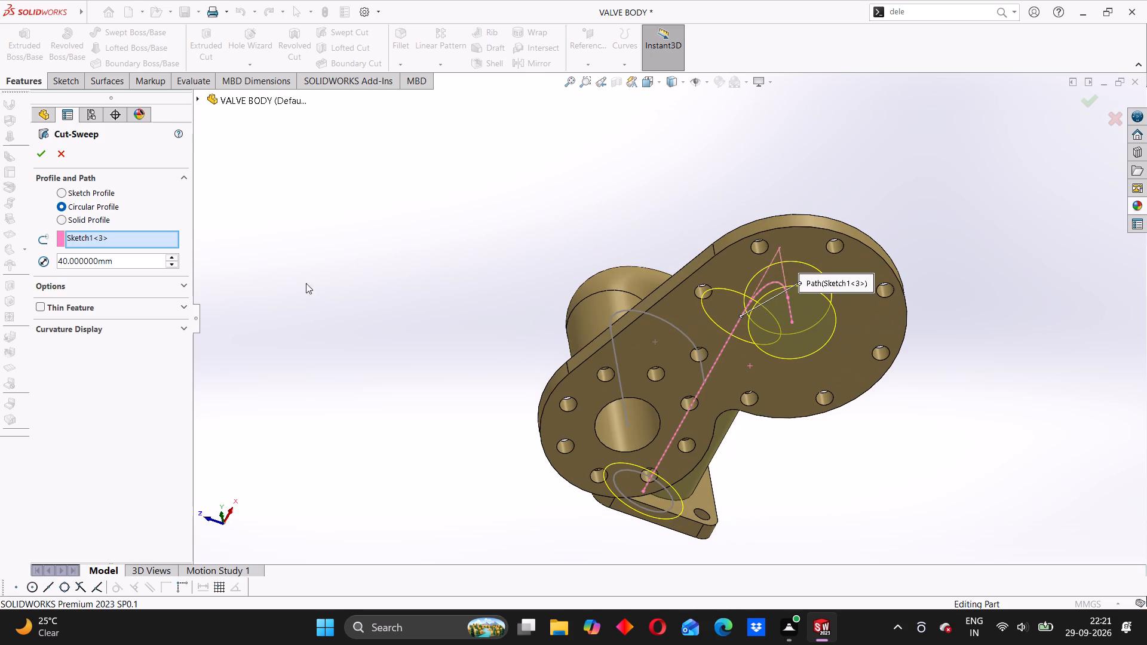
Set the cut's circular profile diameter to 30 mm and complete the swept cut along the first pipe's path.
left_click_drag(120, 262, 75, 262)
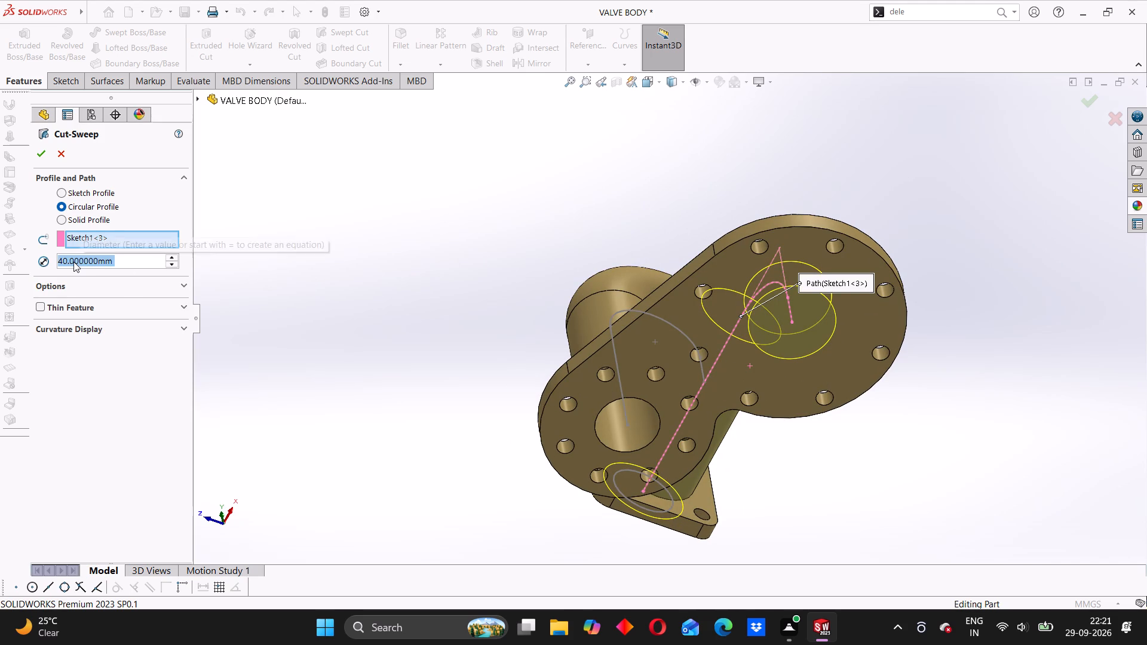
type("30")
key("Return")
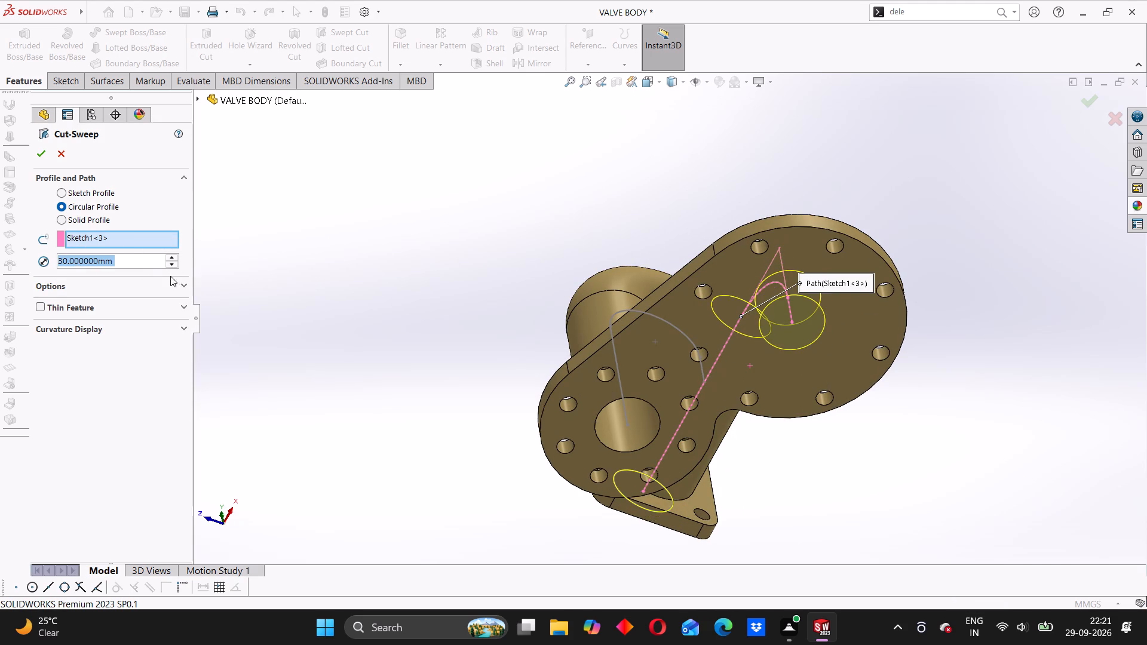
middle_click_drag(347, 354, 532, 279)
middle_click_drag(557, 371, 547, 327)
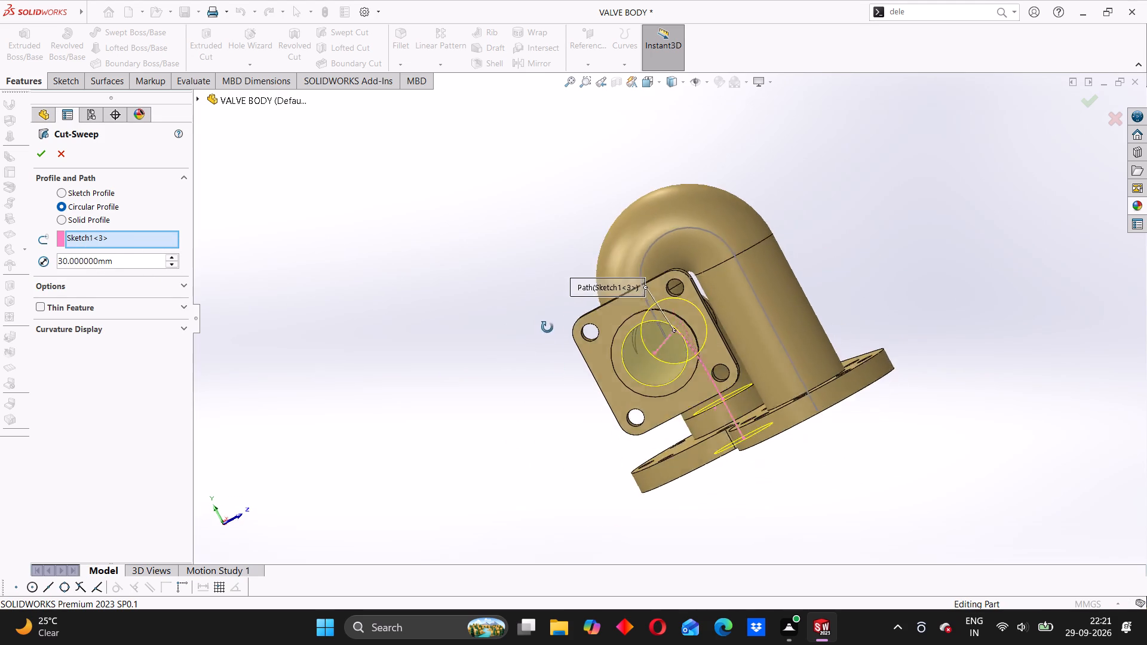
middle_click_drag(547, 327, 544, 320)
scroll(608, 332, "down", 5)
middle_click_drag(550, 385, 571, 362)
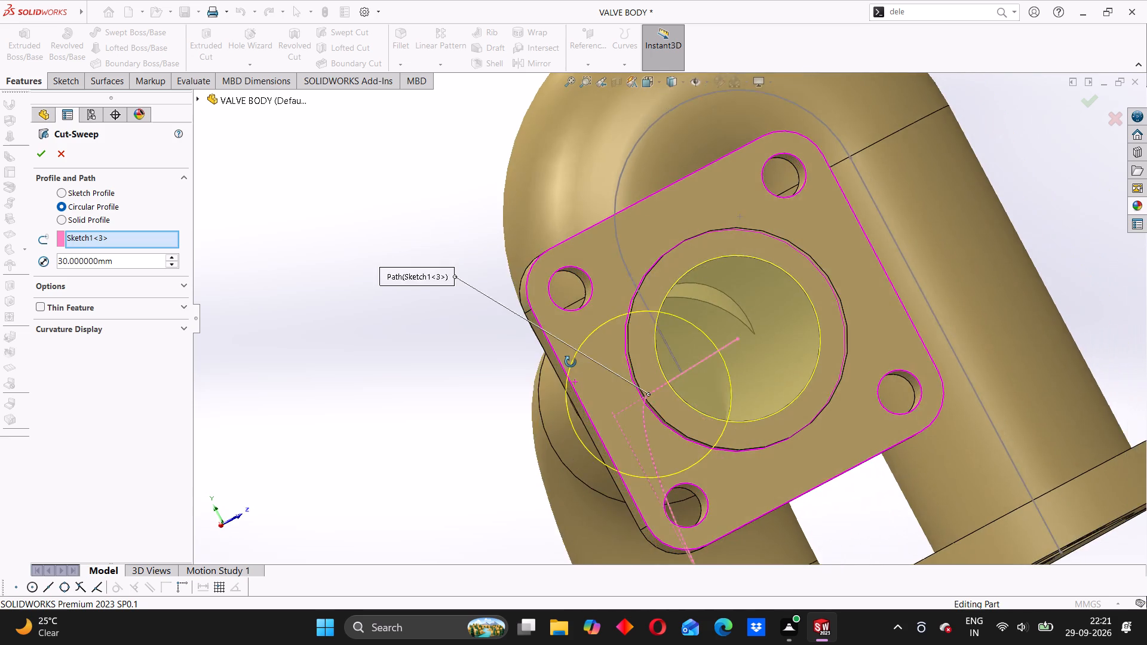
middle_click_drag(571, 362, 462, 429)
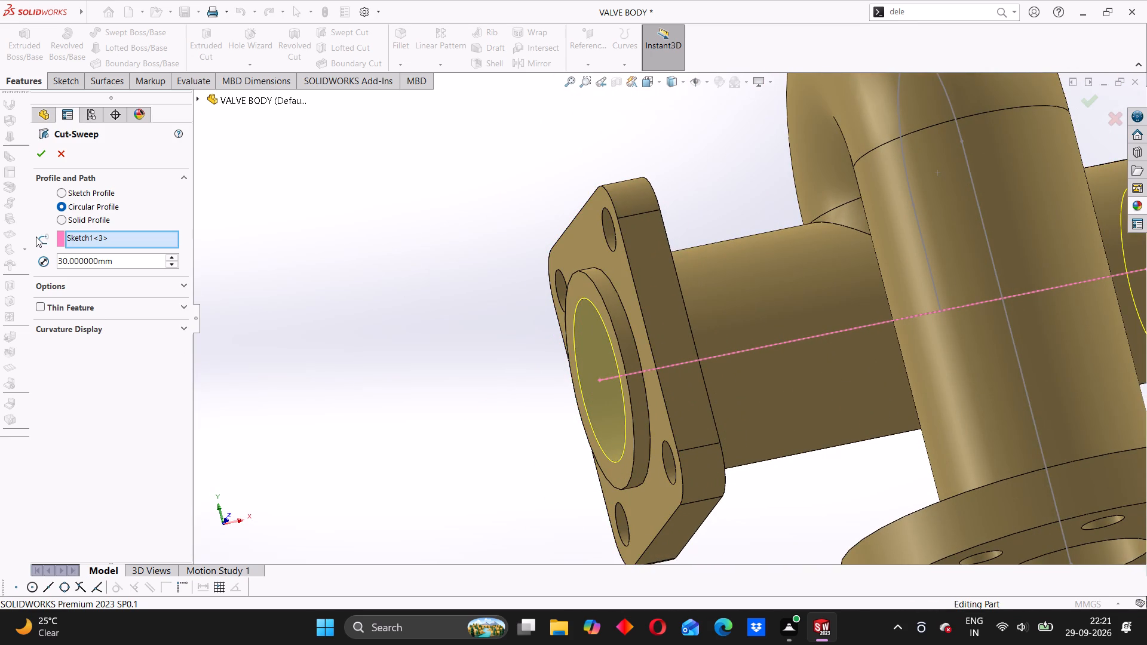
left_click(42, 153)
Examine the bore through the square end plate, the first pipe and the openings in the base flange.
scroll(636, 338, "up", 1)
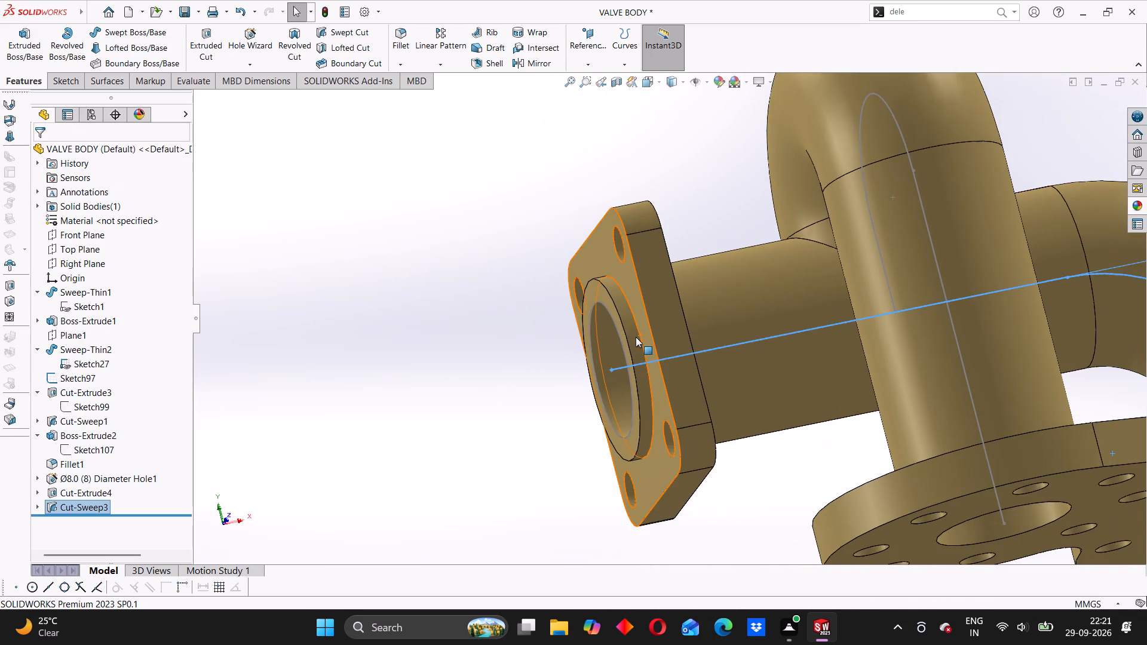
scroll(826, 393, "up", 2)
middle_click_drag(689, 392, 765, 336)
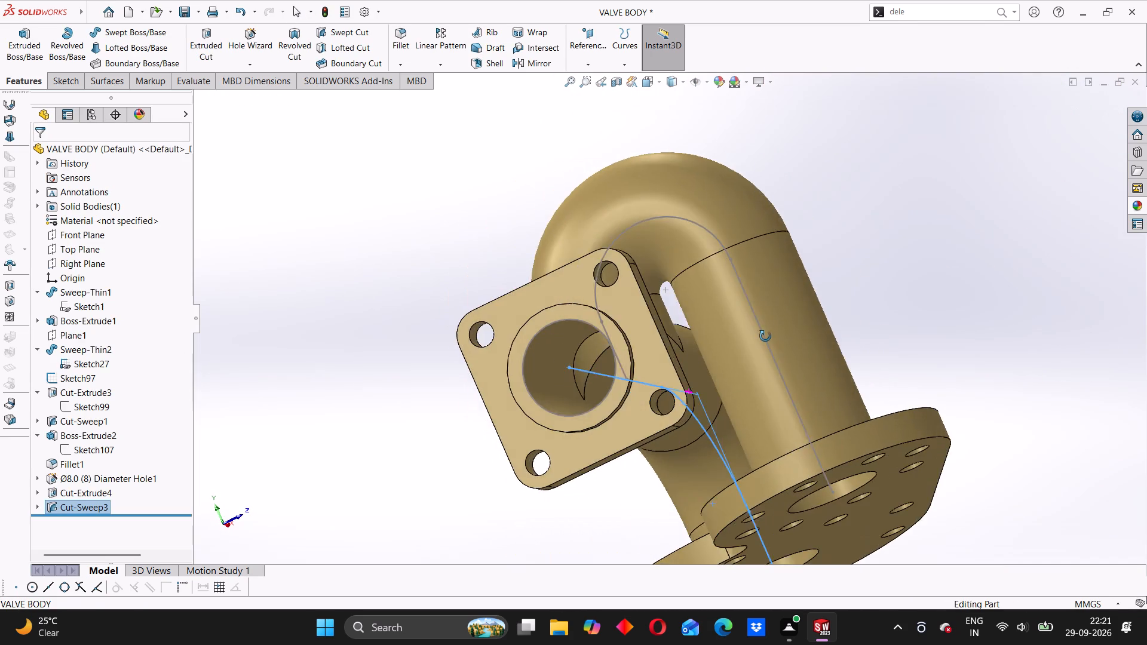
middle_click_drag(765, 336, 781, 343)
scroll(569, 380, "down", 4)
scroll(630, 389, "up", 4)
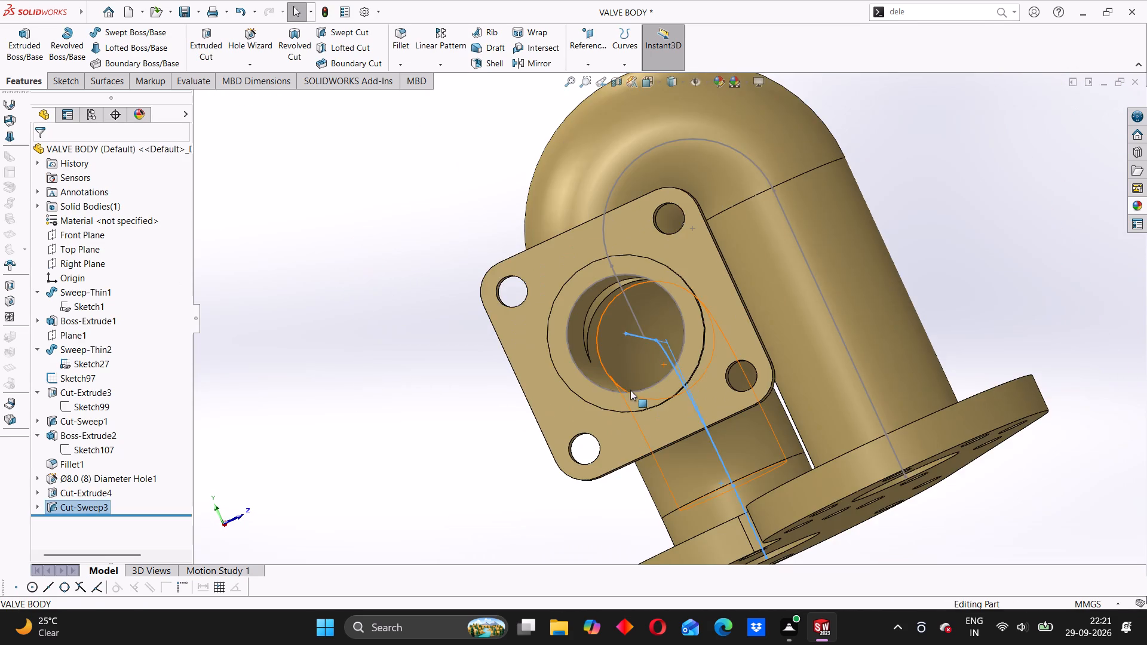
middle_click_drag(728, 442, 649, 251)
scroll(728, 442, "up", 3)
middle_click_drag(733, 453, 733, 452)
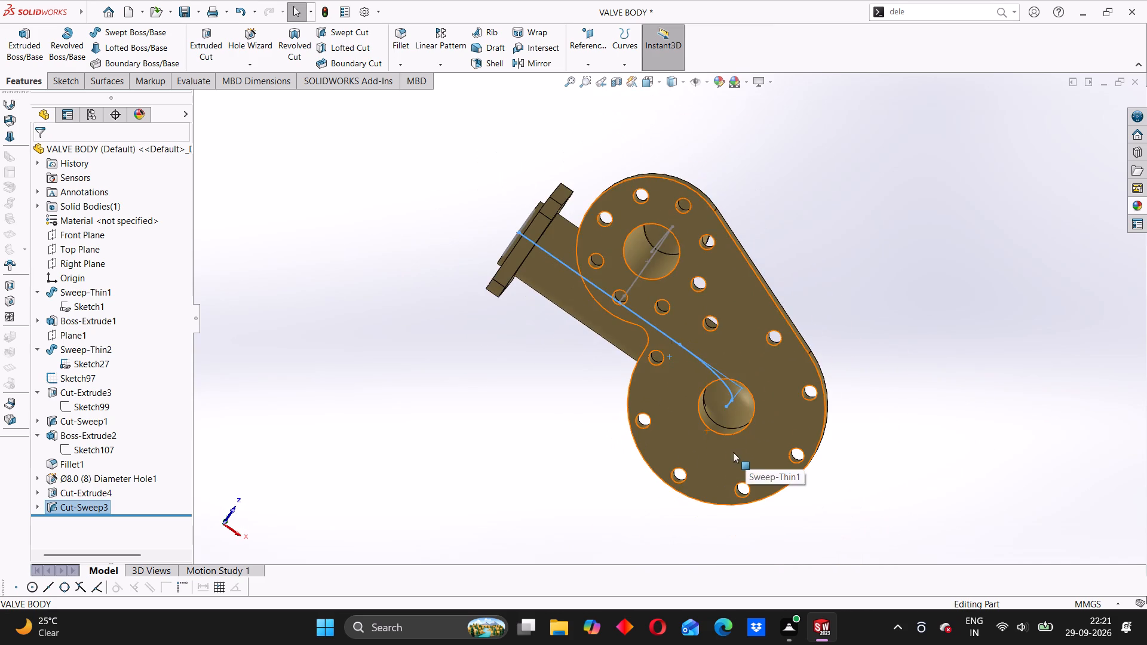
middle_click_drag(733, 452, 735, 397)
scroll(720, 357, "down", 3)
middle_click_drag(723, 367, 667, 407)
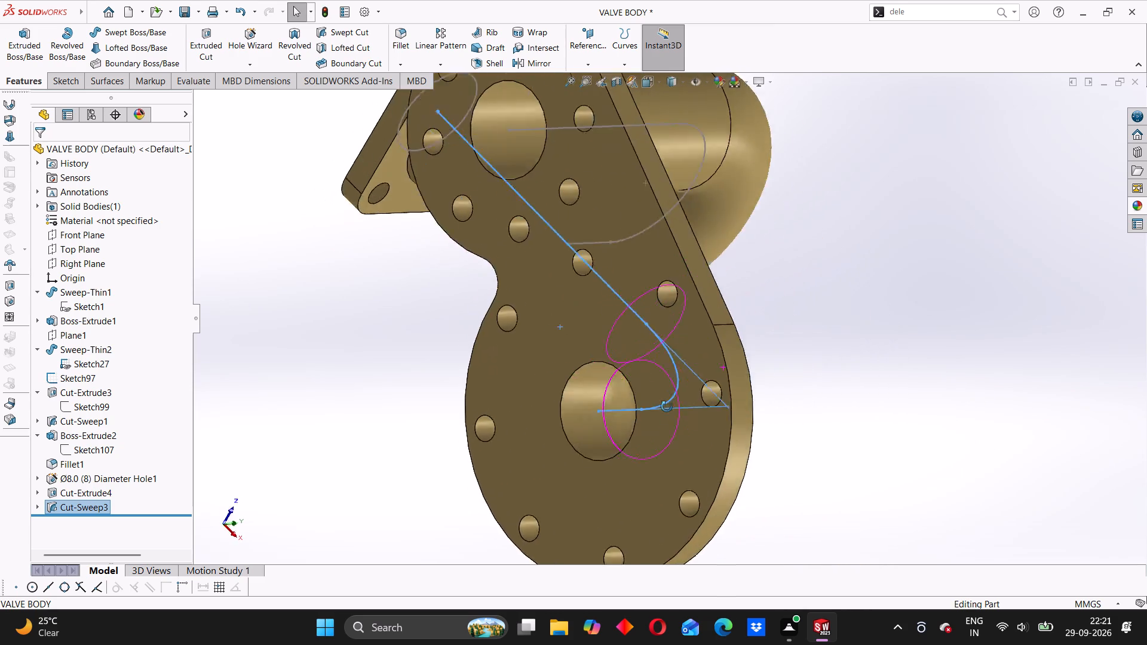
middle_click_drag(667, 407, 519, 444)
scroll(632, 408, "up", 3)
middle_click_drag(795, 432, 654, 465)
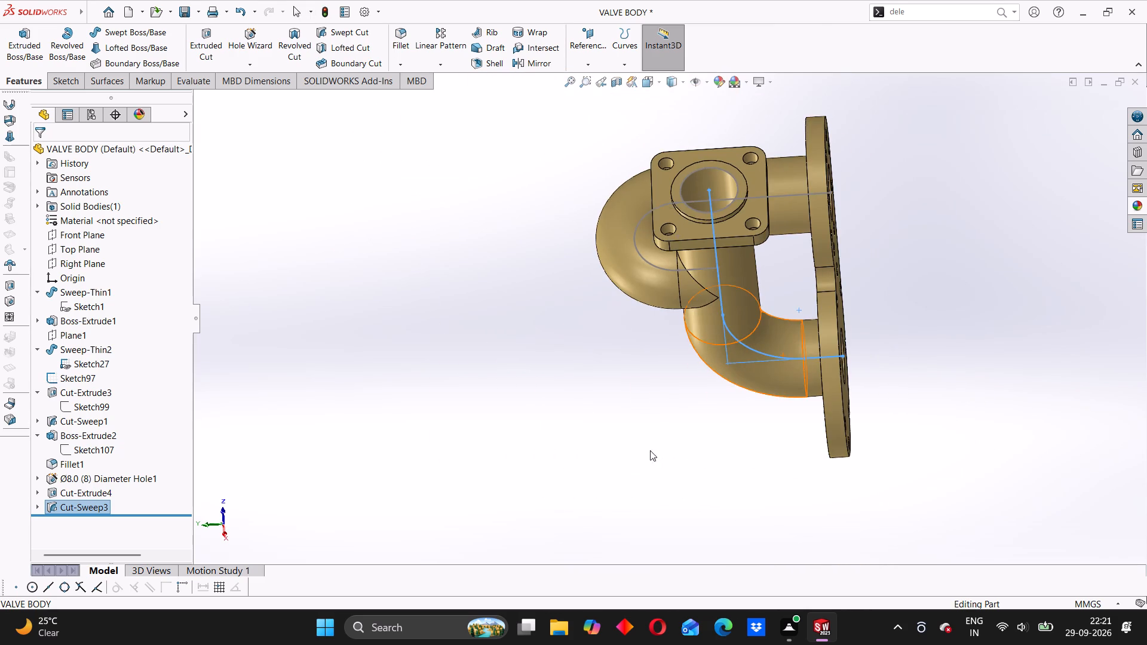
scroll(691, 359, "down", 1)
middle_click_drag(645, 396, 726, 342)
Hide Sketch27, the path sketch of the U-bent second pipe.
left_click(526, 324)
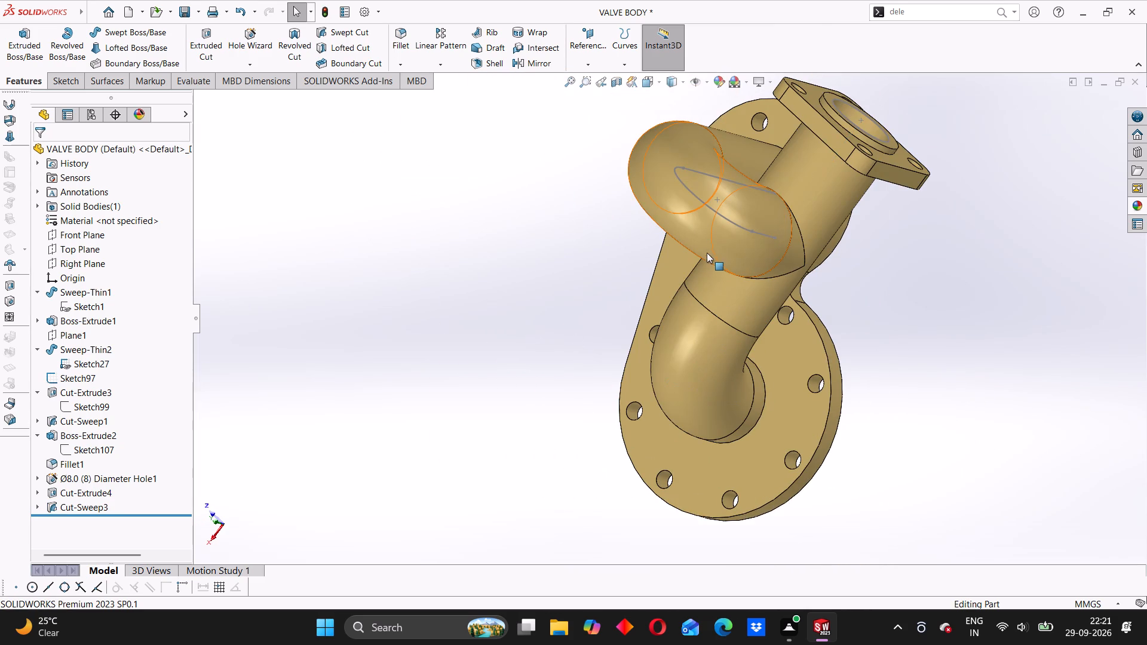
scroll(757, 367, "up", 2)
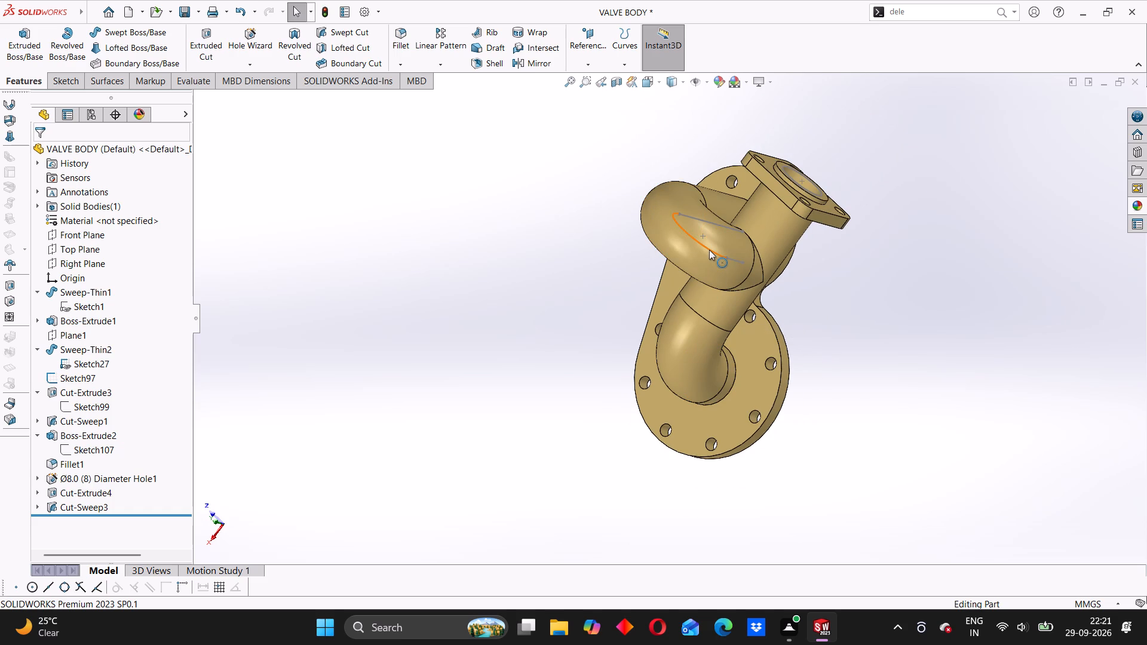
right_click(709, 250)
left_click(738, 235)
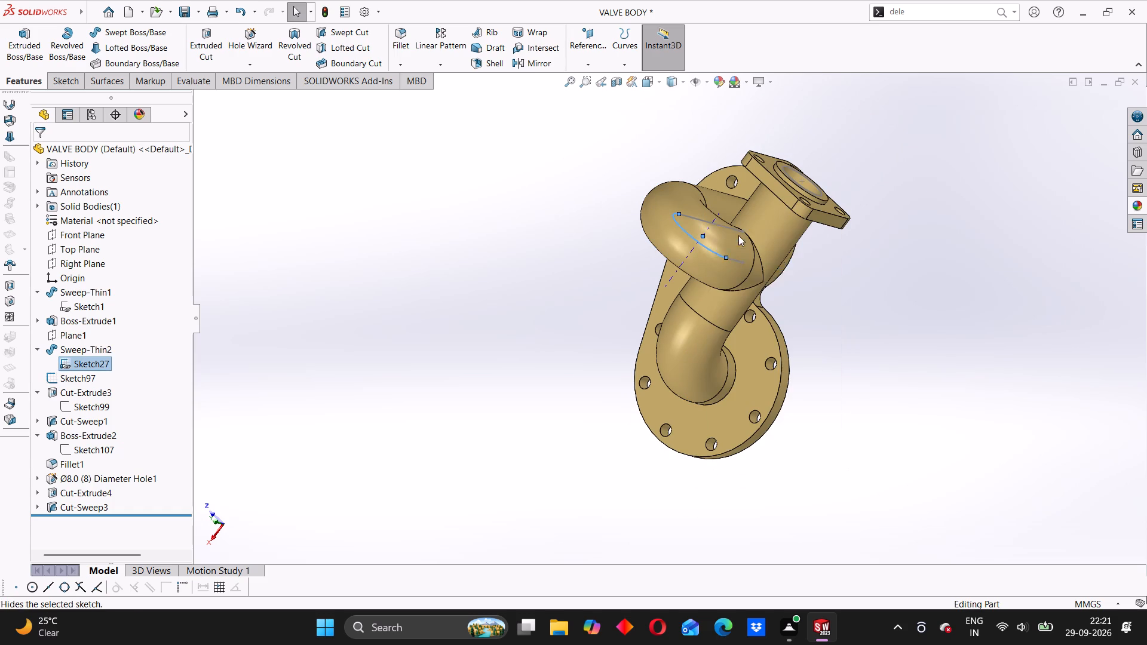
Examine the whole valve body from all sides, checking the flange openings, pipe bends and end plate.
scroll(831, 374, "up", 3)
middle_click_drag(809, 446, 650, 536)
middle_click_drag(766, 333, 652, 406)
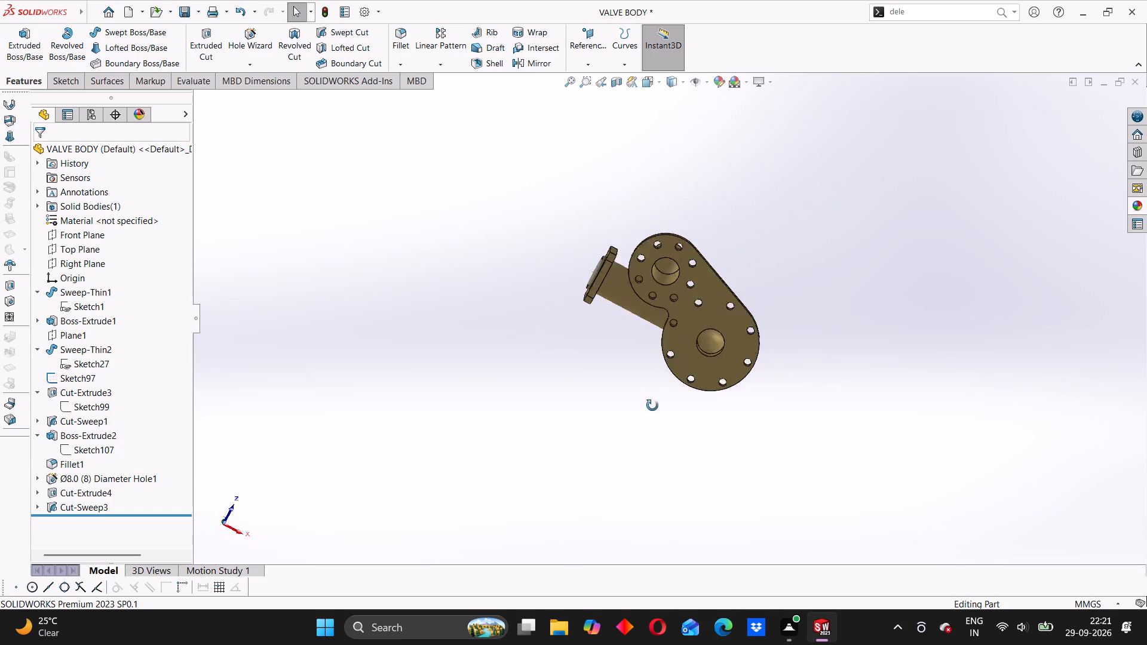
middle_click_drag(652, 406, 571, 493)
middle_click_drag(753, 420, 438, 429)
middle_click_drag(709, 327, 629, 307)
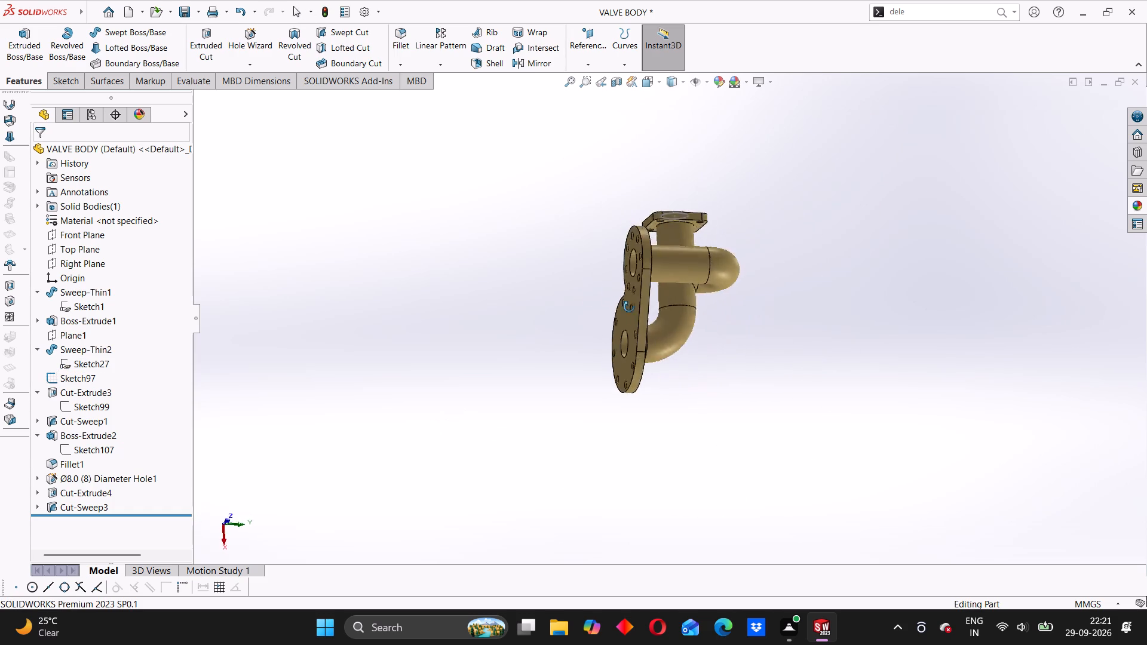
middle_click_drag(629, 307, 531, 199)
middle_click_drag(695, 378, 645, 422)
scroll(715, 260, "down", 5)
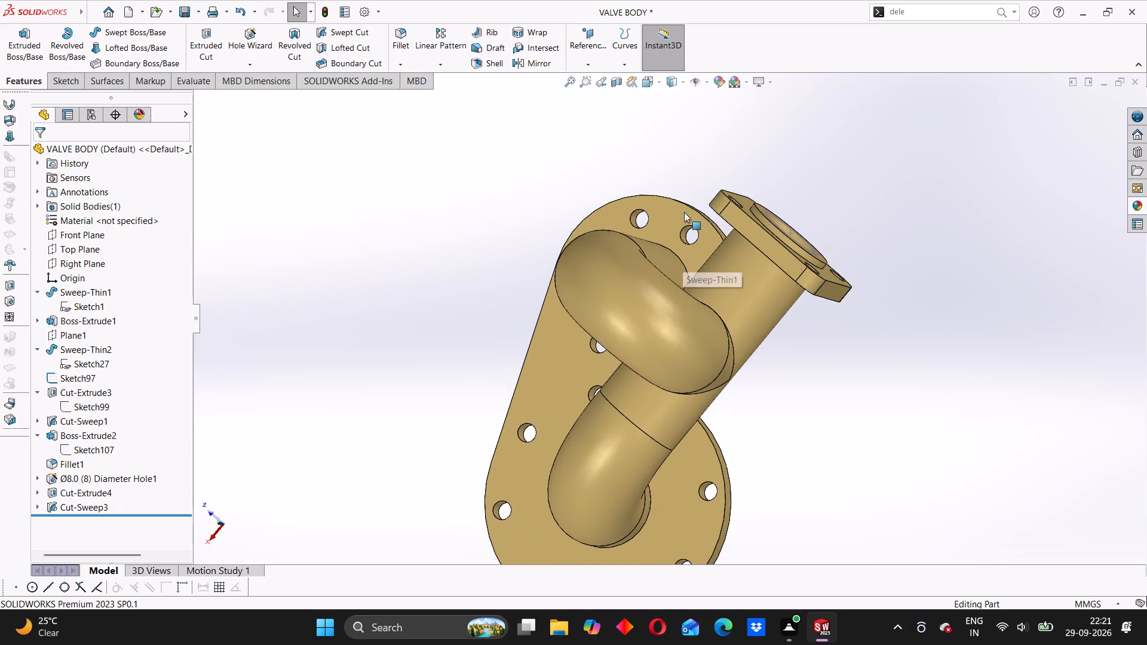
On the base flange's underside, sketch a circle about 72 mm in diameter centred on the origin, around the first pipe's bore.
middle_click_drag(685, 212, 894, 434)
scroll(691, 254, "up", 2)
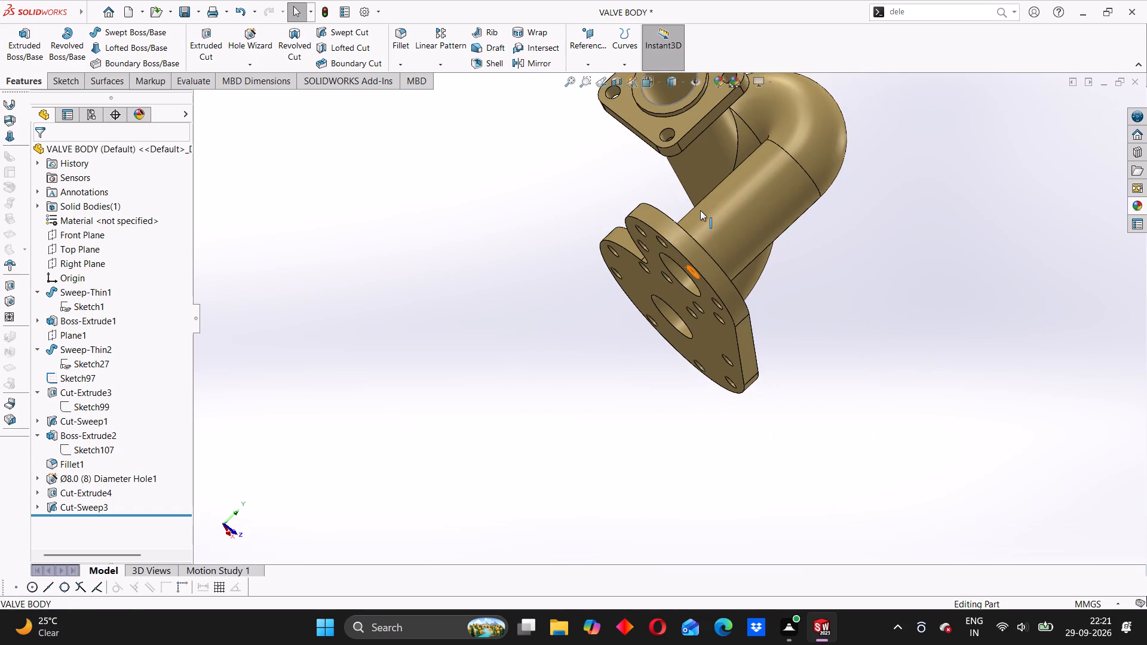
middle_click_drag(698, 212, 620, 332)
scroll(656, 285, "up", 2)
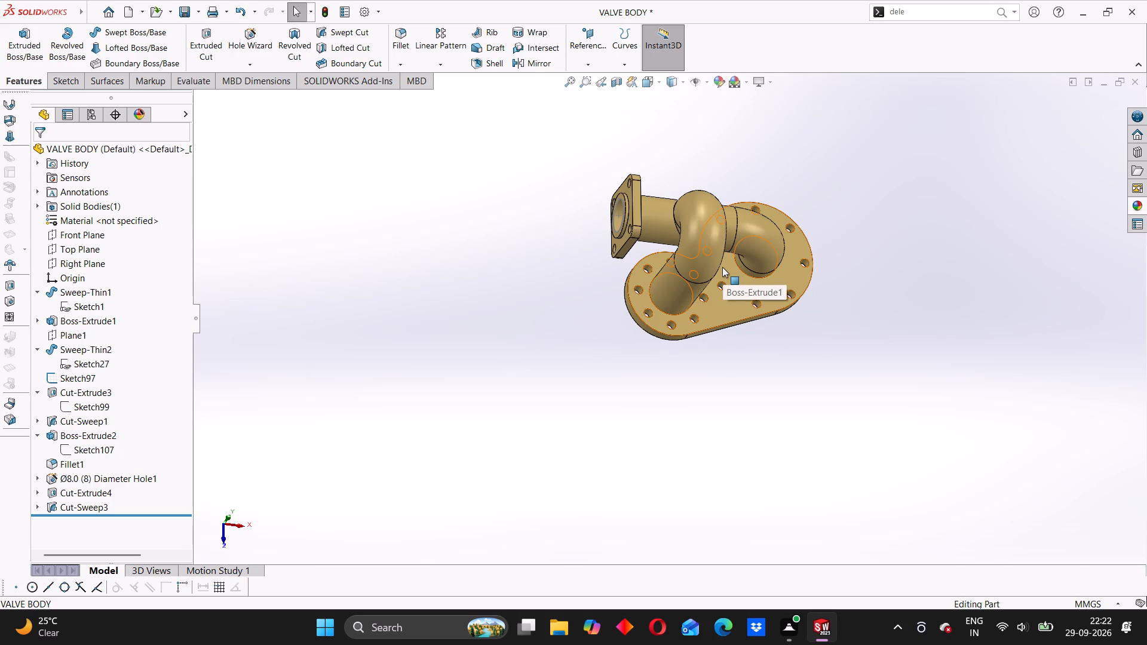
middle_click_drag(765, 349, 709, 162)
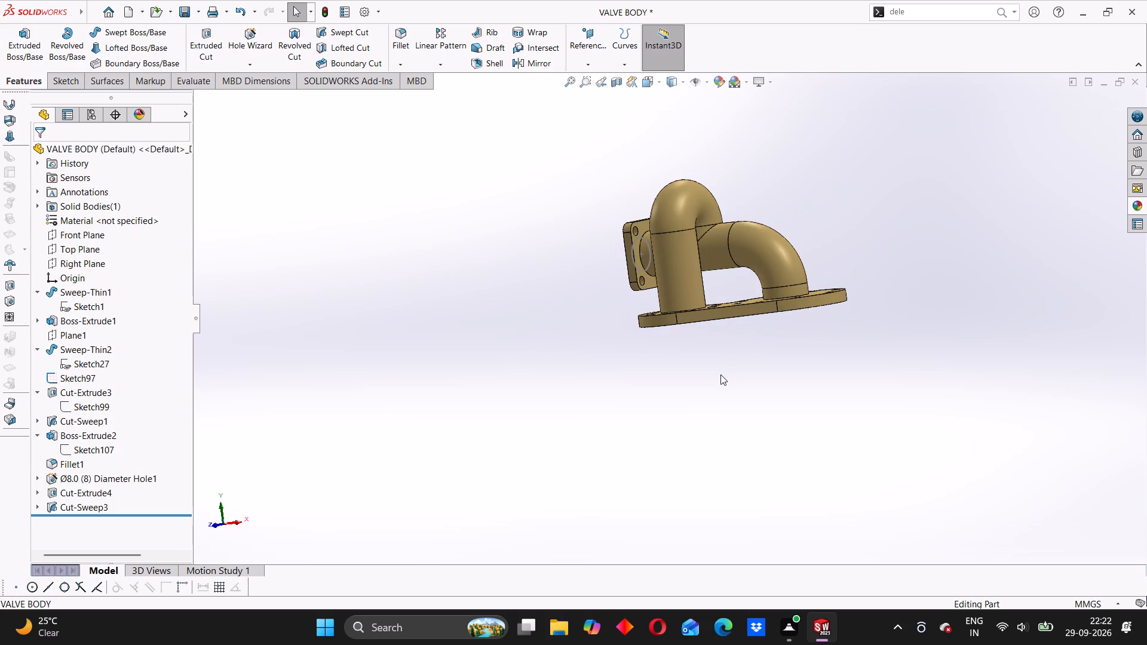
middle_click_drag(720, 376, 721, 198)
right_click(805, 249)
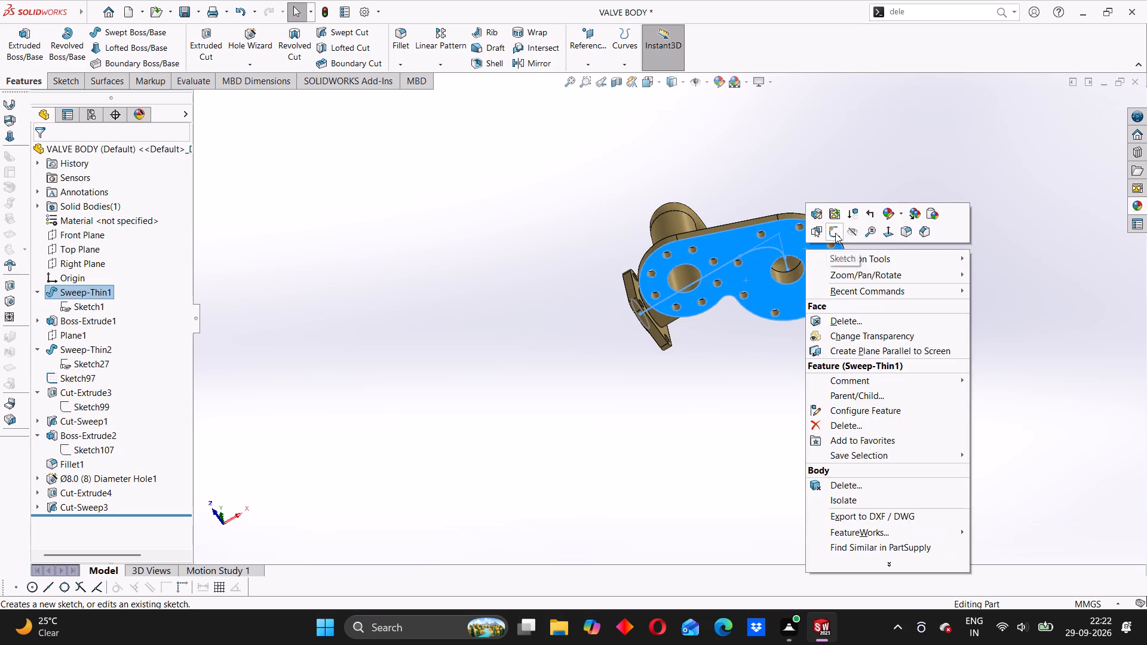
left_click(835, 233)
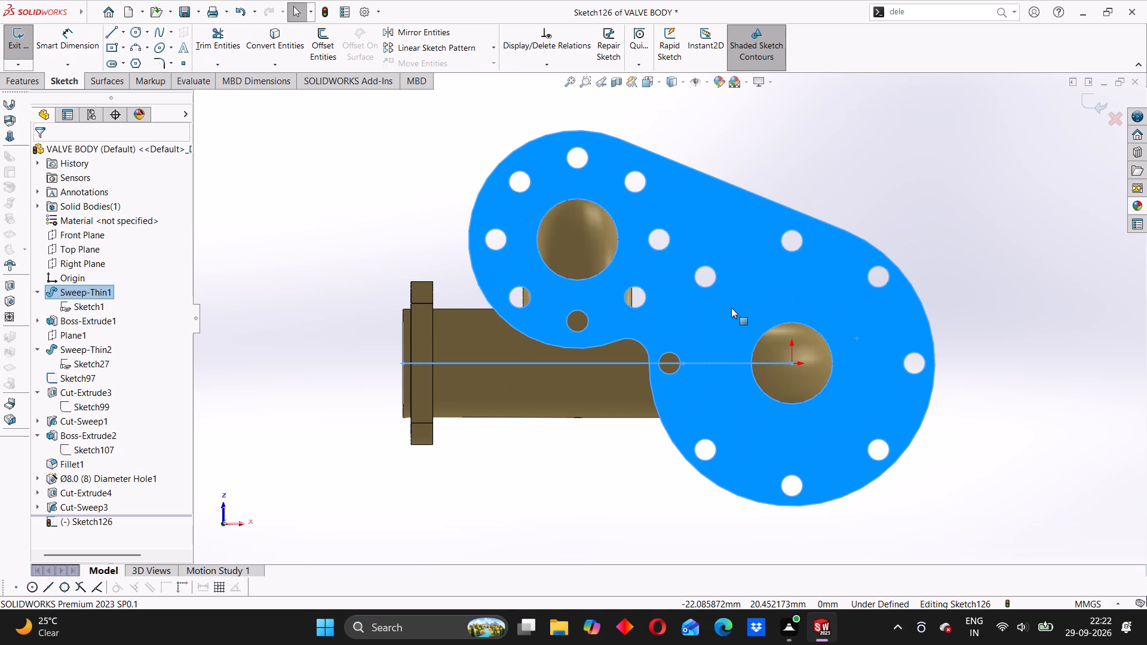
left_click(136, 35)
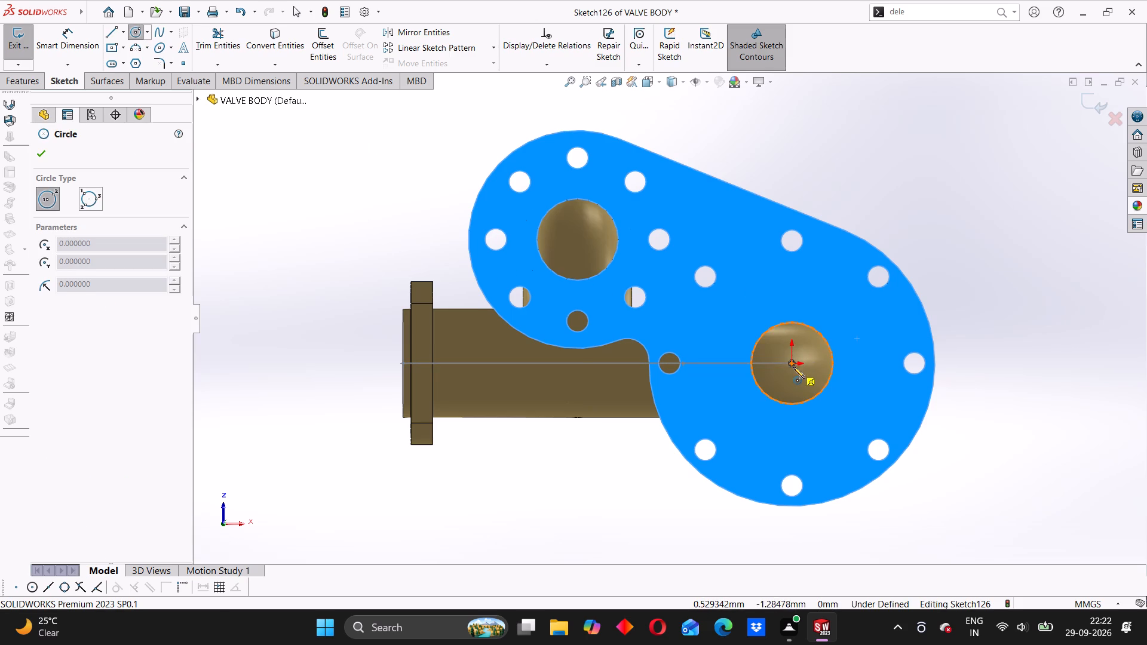
left_click(793, 367)
left_click(860, 293)
Dimension the new circle on the flange's underside and set its diameter to 74 mm.
left_click(76, 48)
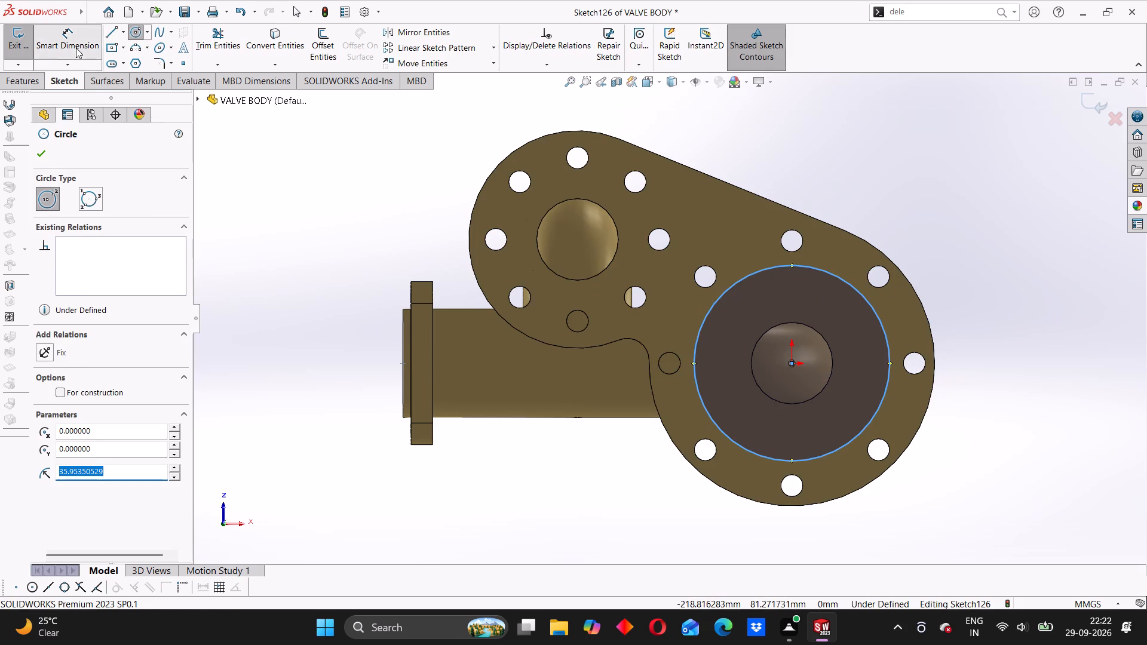
left_click(771, 268)
left_click(909, 207)
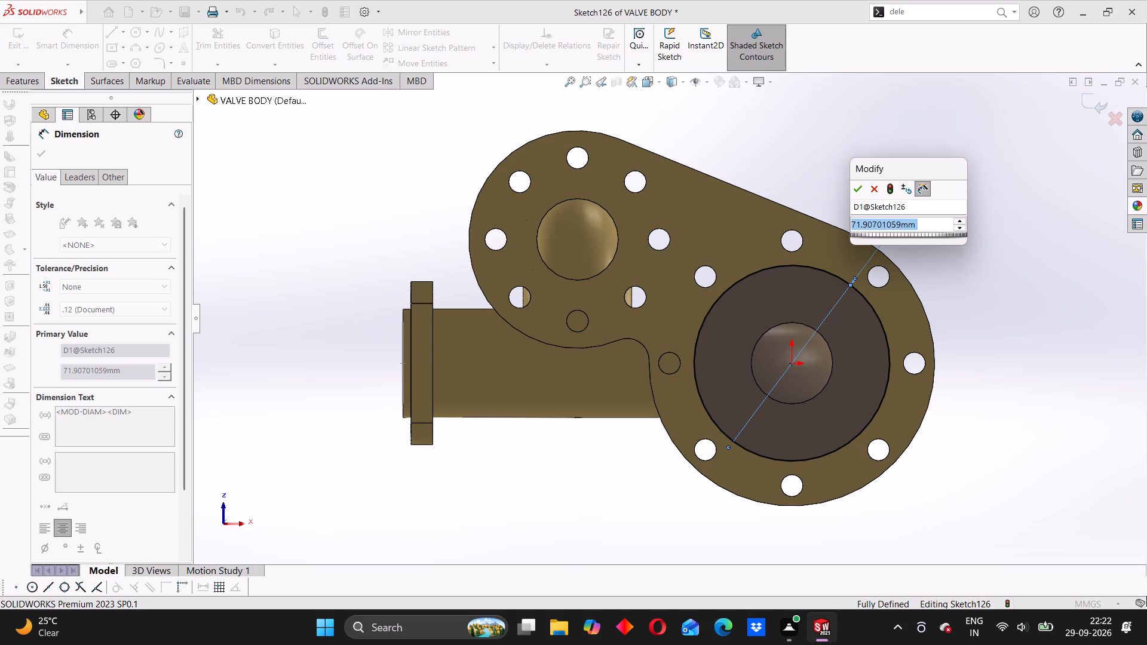
type("74")
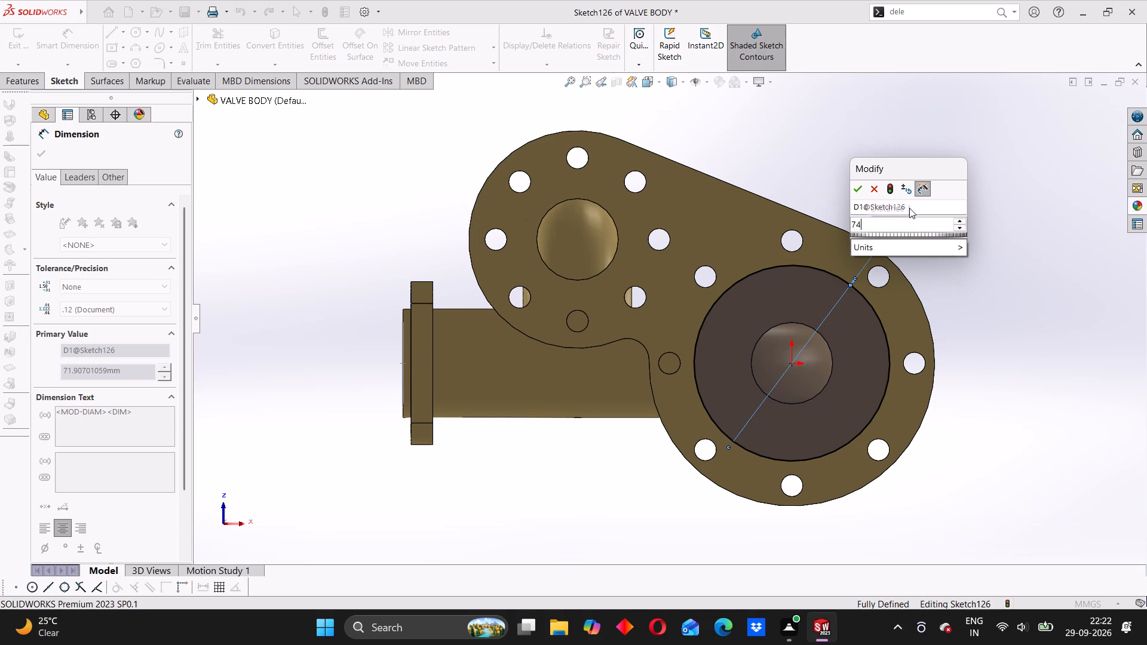
key("Return")
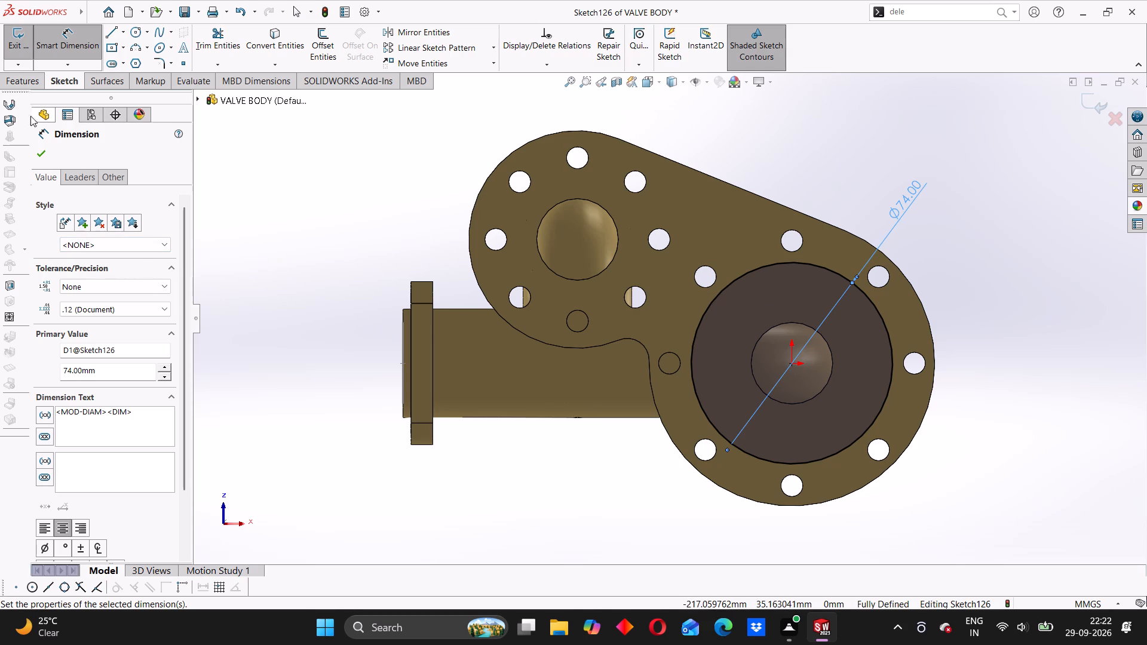
left_click(41, 153)
Cut-extrude the 74 mm circle into the base flange with a blind depth of 4 mm.
left_click(14, 87)
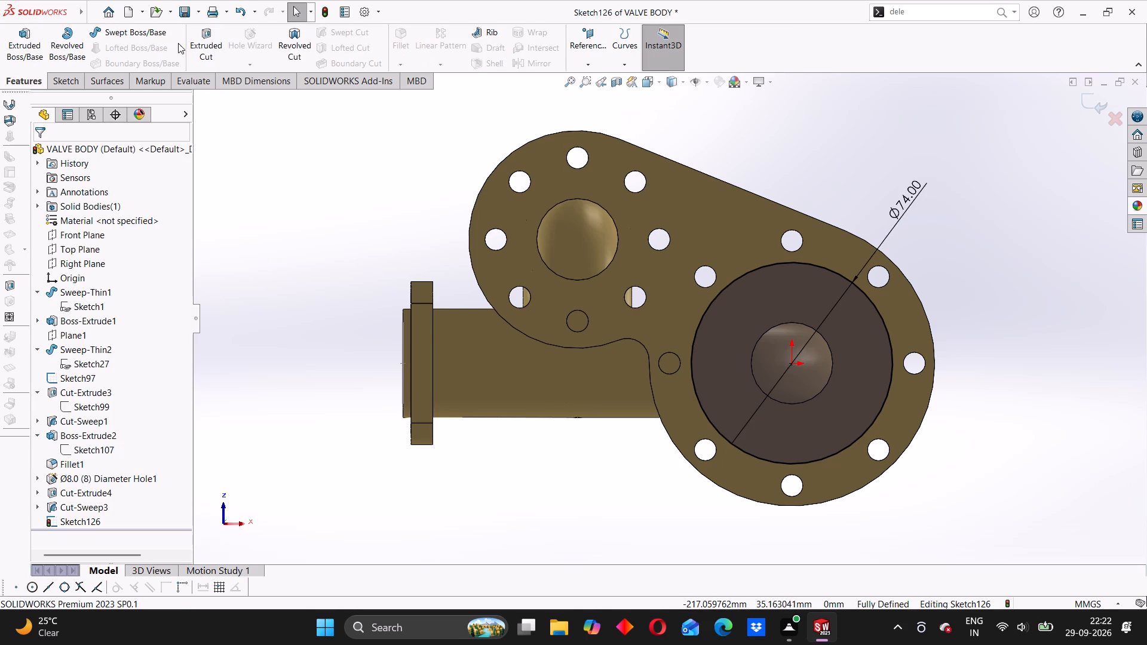
left_click(207, 48)
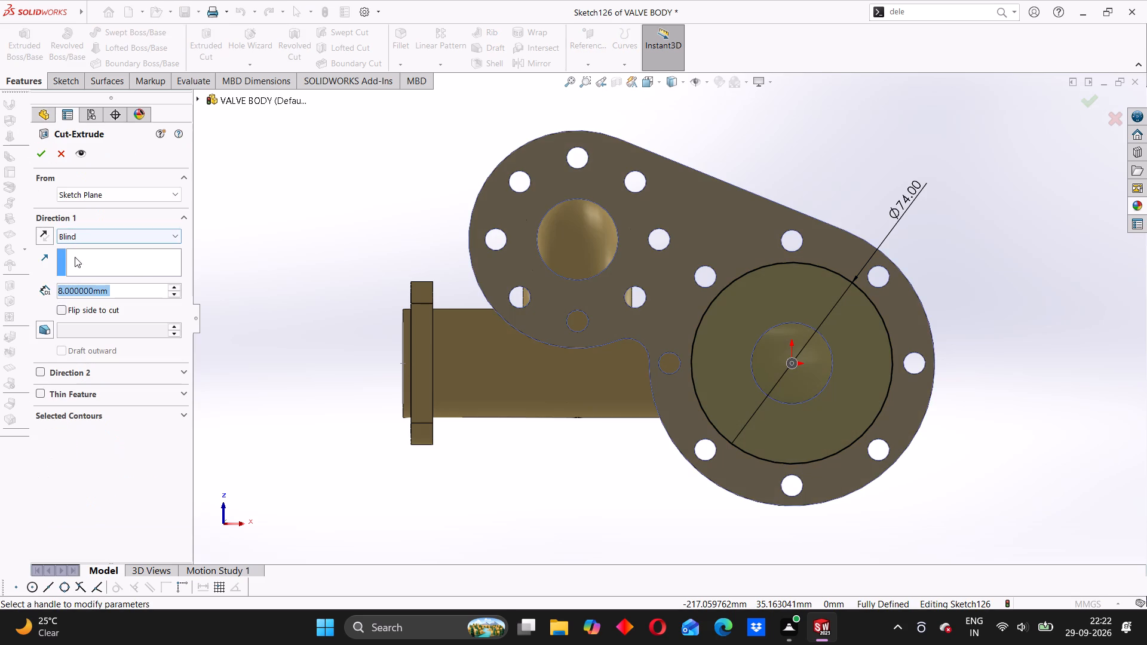
middle_click_drag(548, 167, 532, 204)
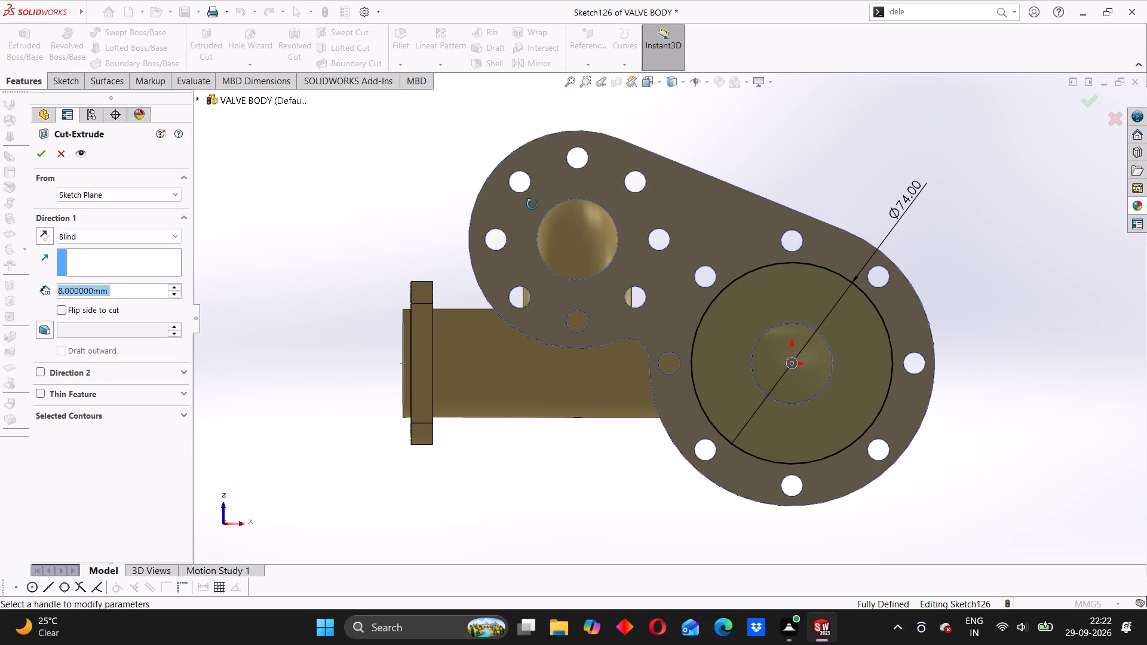
middle_click_drag(532, 204, 484, 274)
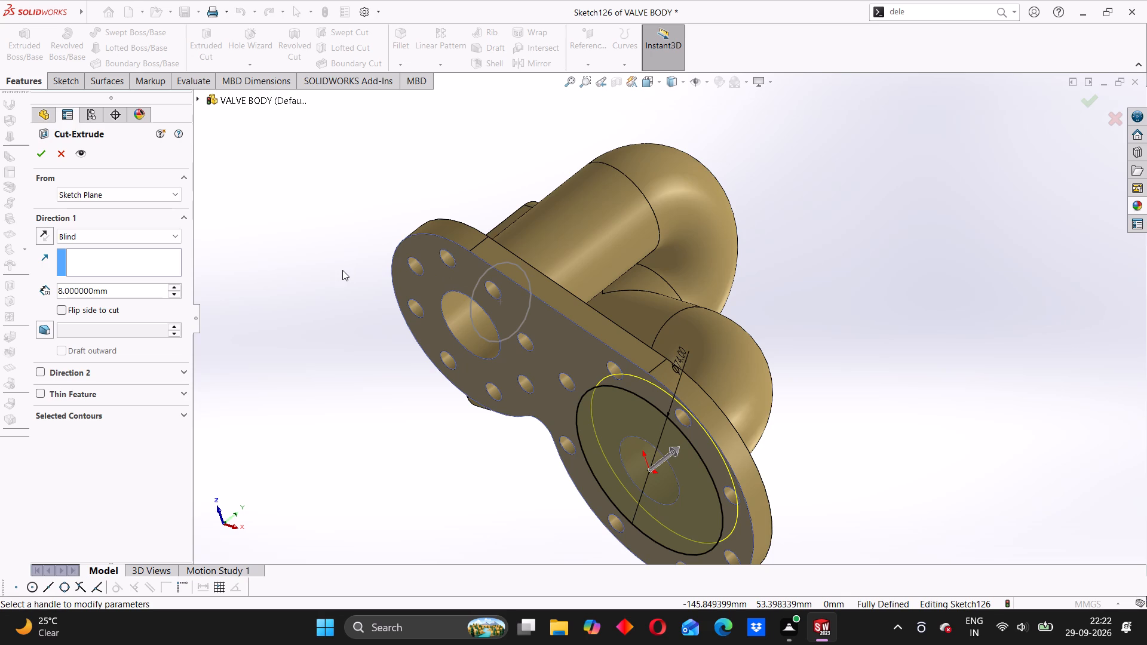
left_click_drag(113, 288, 99, 294)
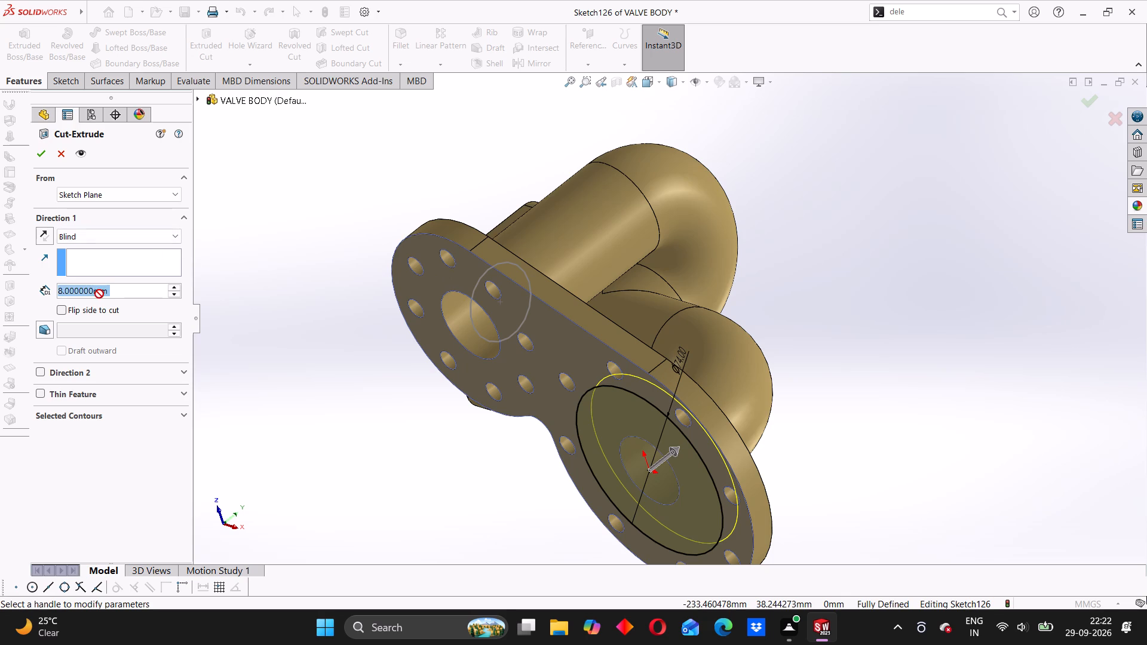
left_click_drag(99, 294, 91, 294)
key("4")
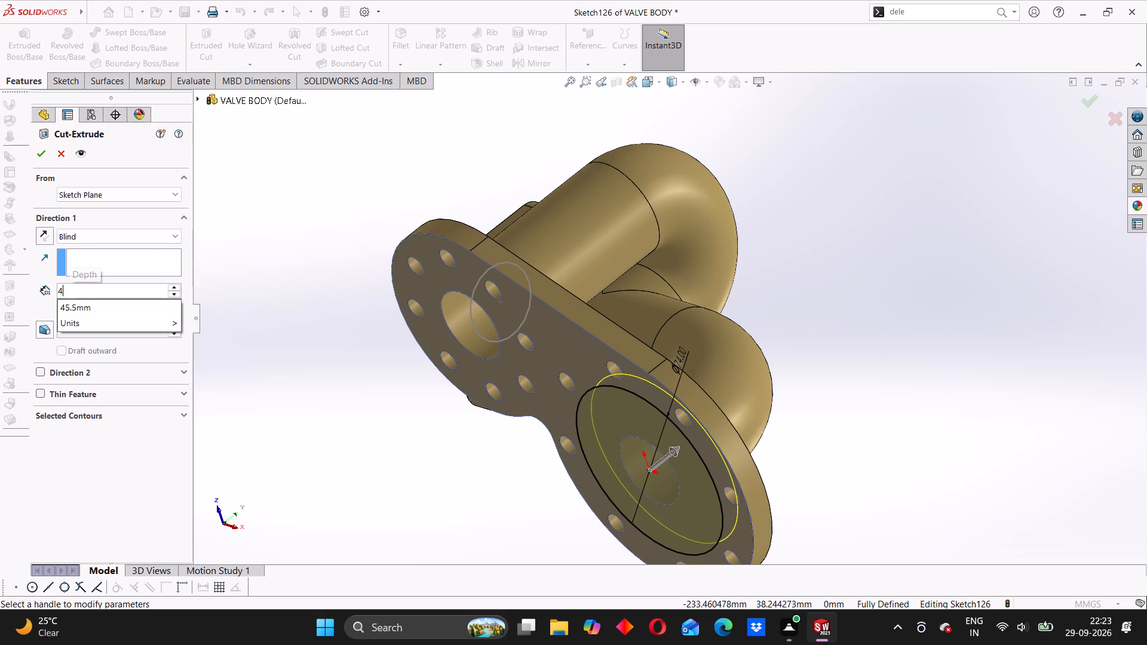
key("Return")
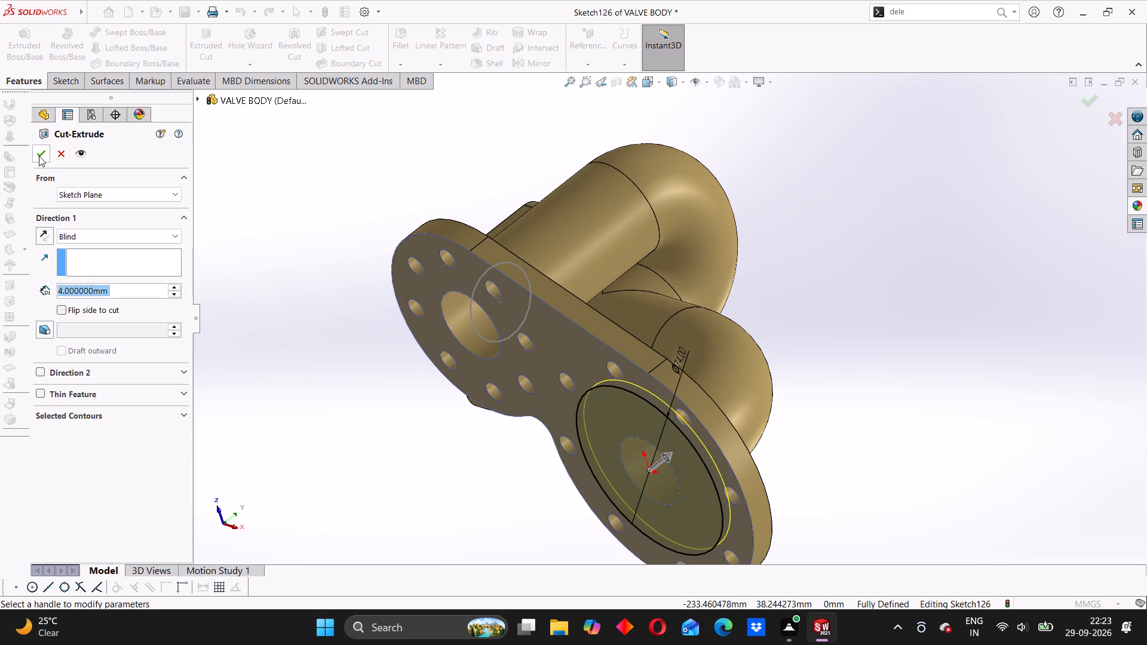
left_click(39, 156)
Examine the circular recess in the base flange's underside and the pipes and end plate around it.
scroll(547, 376, "up", 2)
middle_click_drag(563, 406, 543, 429)
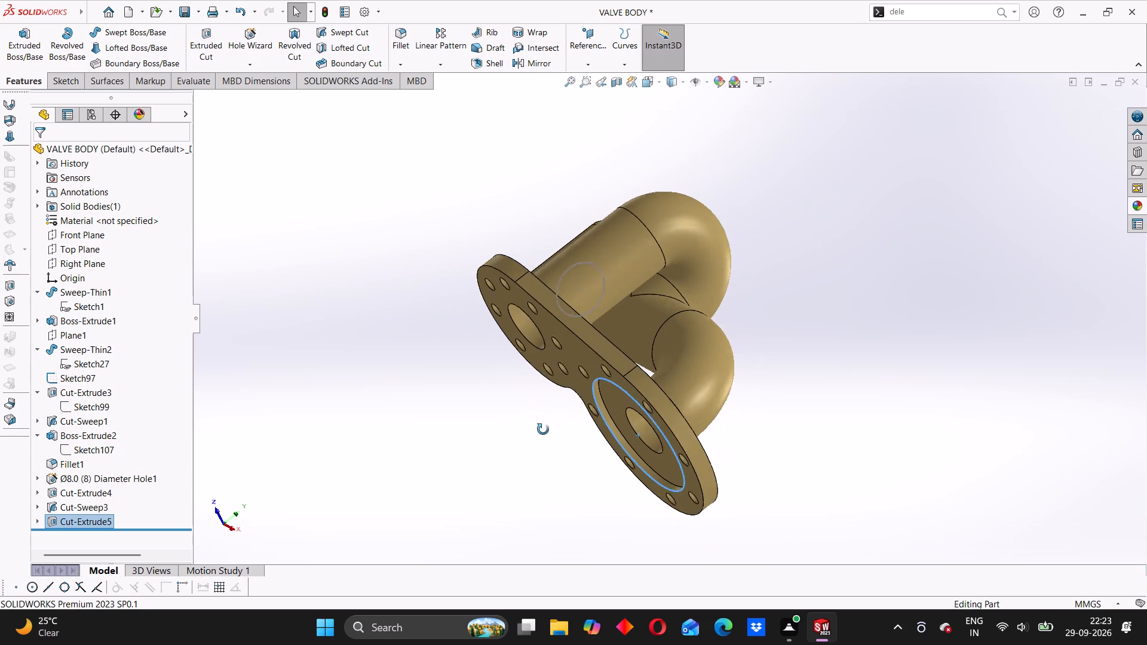
middle_click_drag(543, 429, 541, 431)
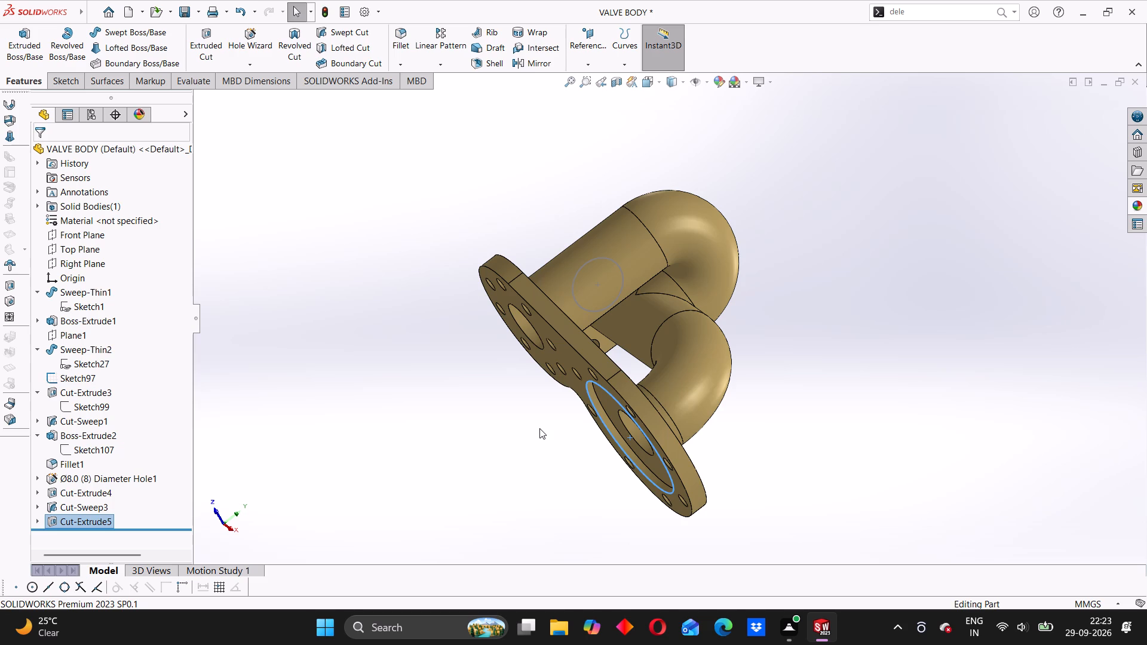
scroll(525, 408, "up", 3)
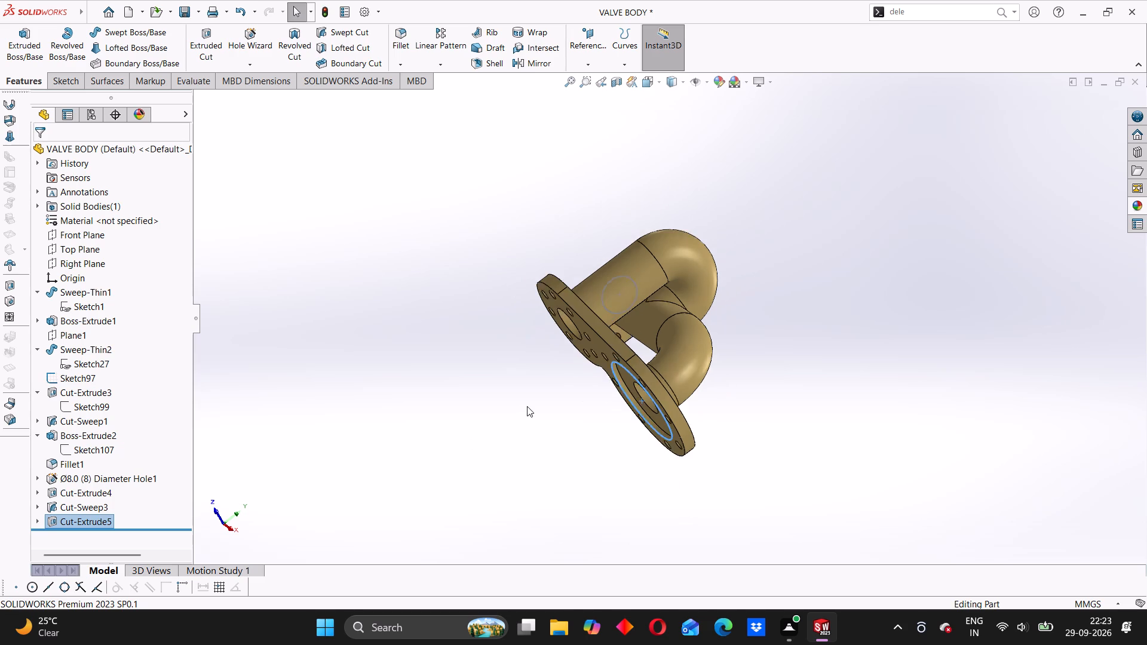
middle_click_drag(544, 410, 658, 258)
scroll(719, 297, "down", 5)
middle_click_drag(771, 360, 621, 328)
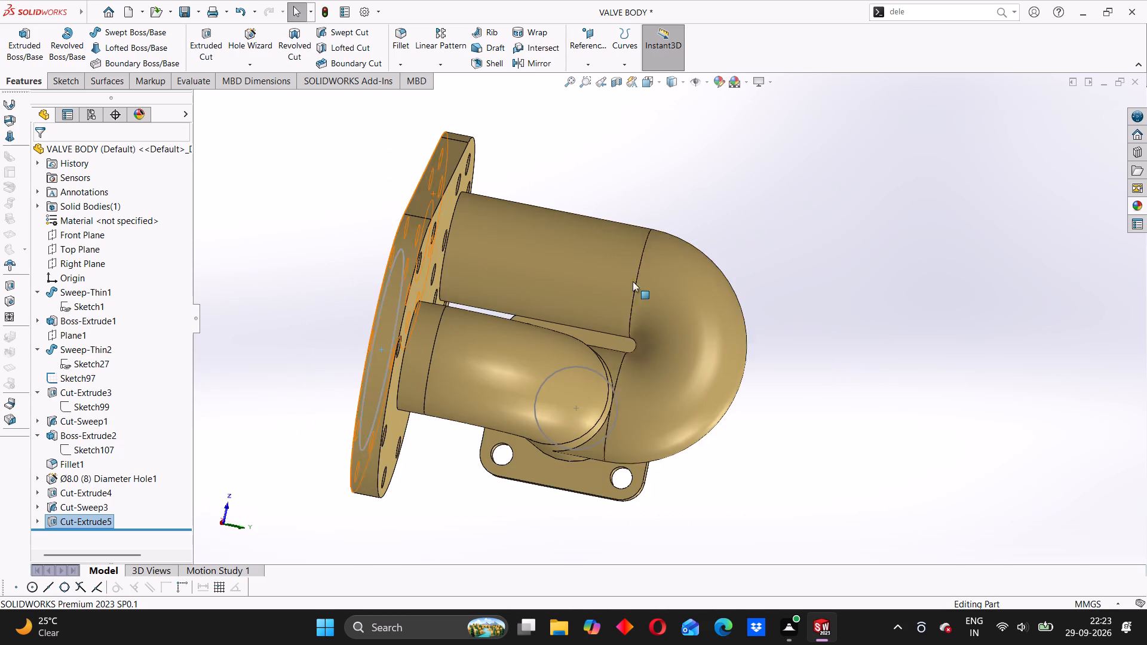
middle_click_drag(585, 276, 646, 288)
left_click(718, 201)
scroll(493, 366, "down", 3)
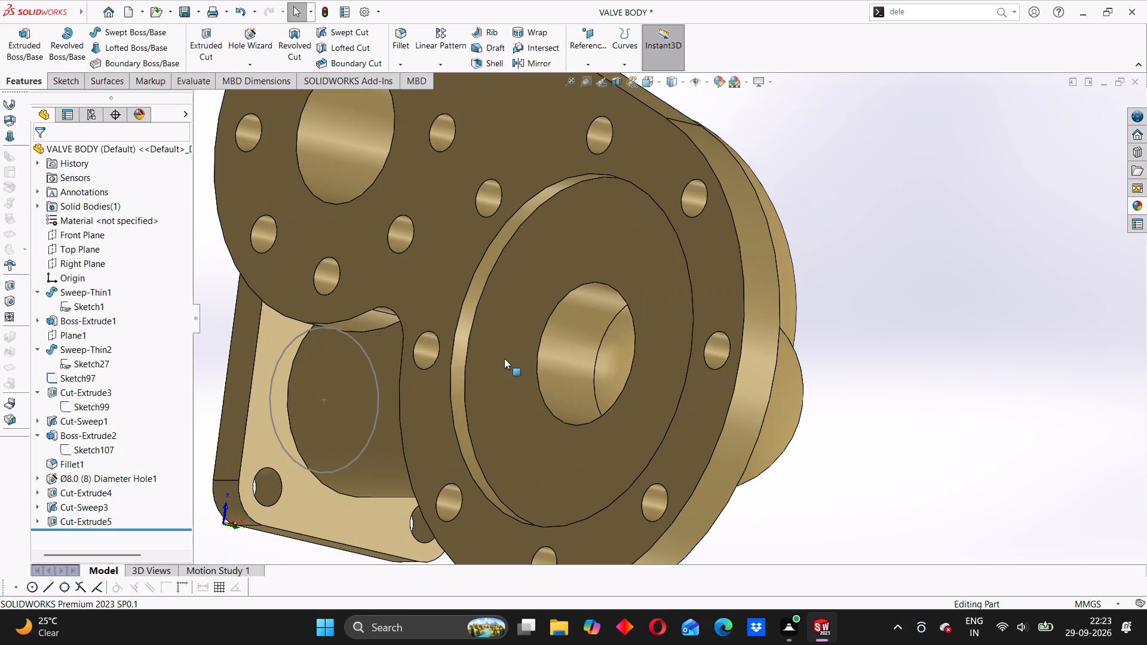
Hide Sketch97, the circle sketch showing near the square end plate.
right_click(371, 370)
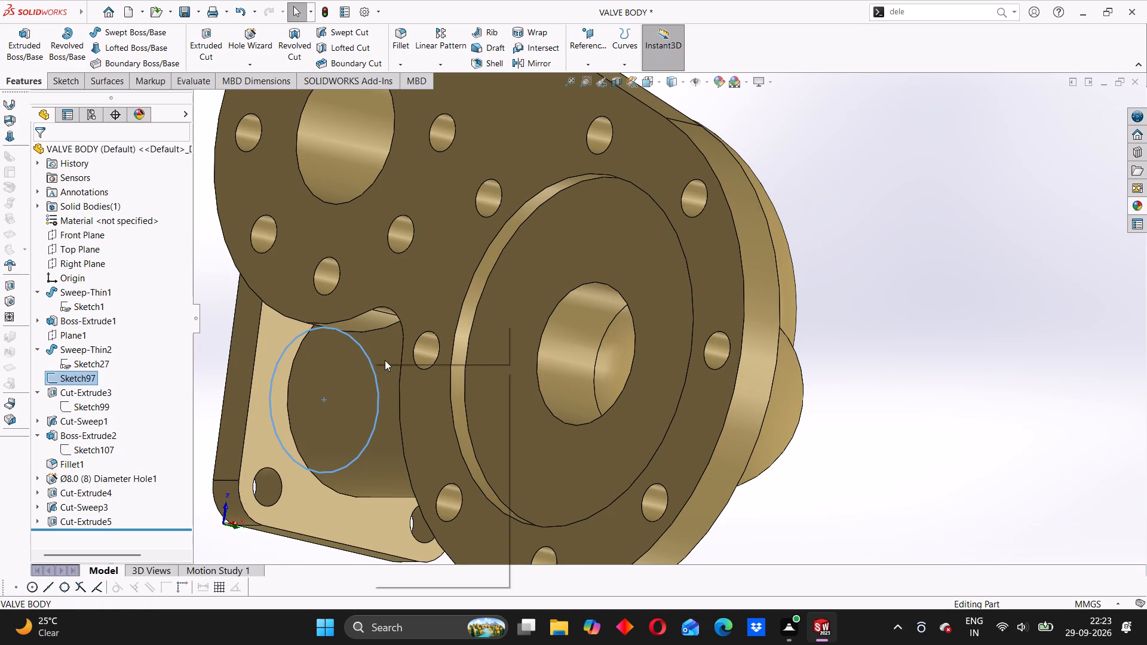
left_click(397, 352)
Examine the recessed flange, the pipes and the joint where the first pipe's bend meets the base flange.
middle_click_drag(513, 385, 528, 397)
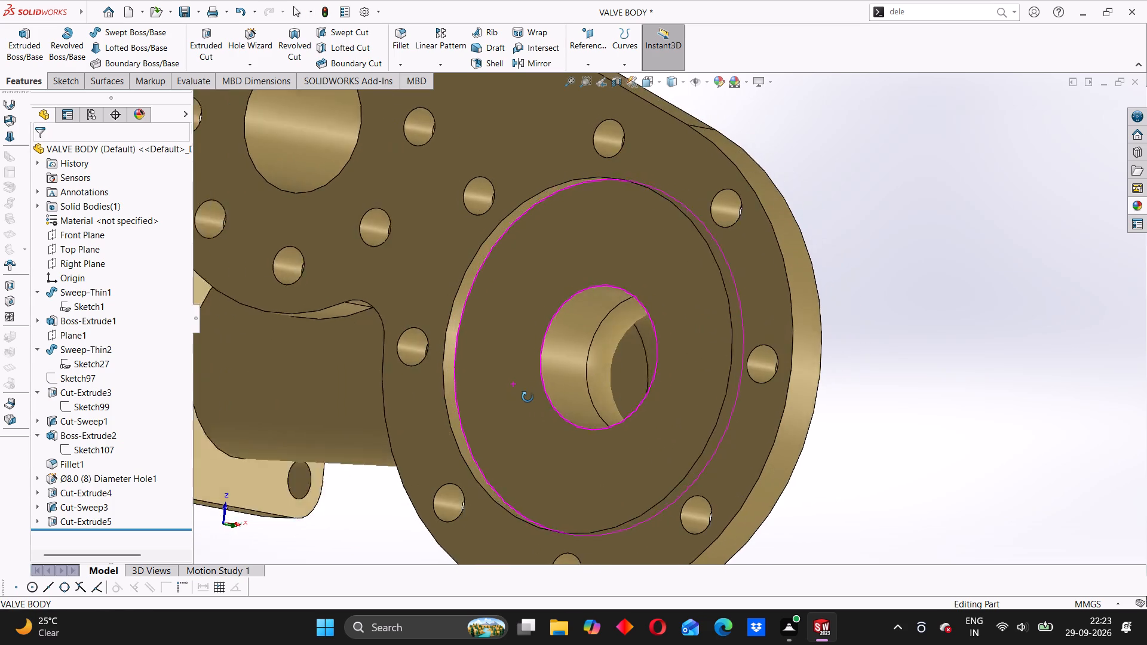
middle_click_drag(528, 397, 509, 399)
middle_click_drag(567, 400, 349, 364)
scroll(404, 361, "up", 3)
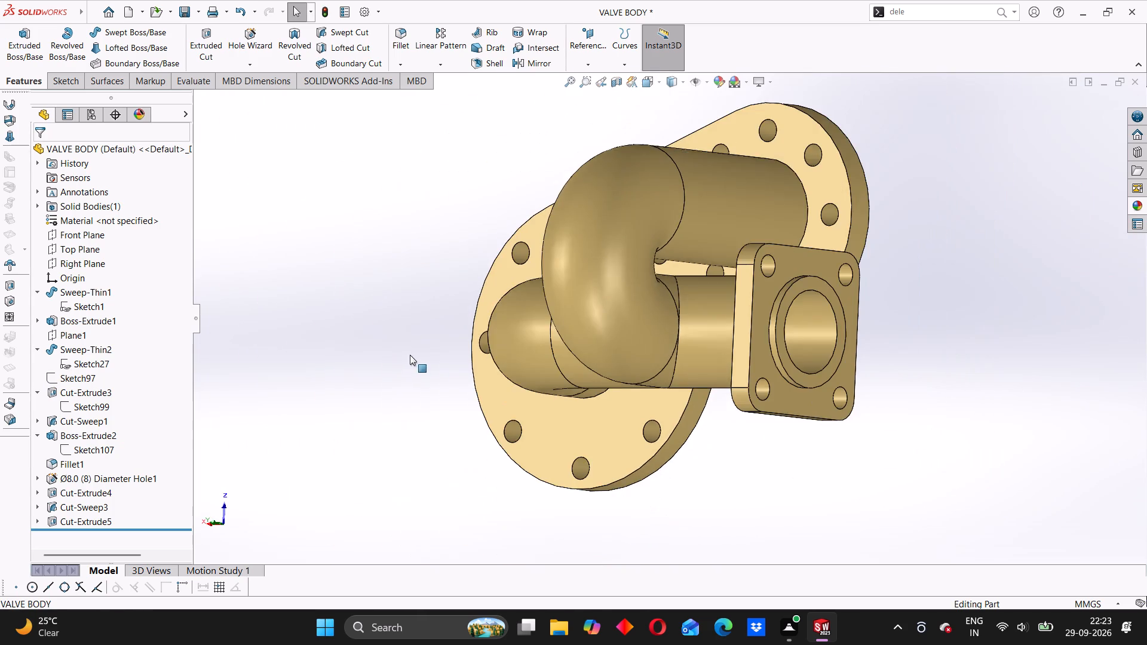
middle_click_drag(428, 394, 462, 254)
middle_click_drag(461, 331, 607, 373)
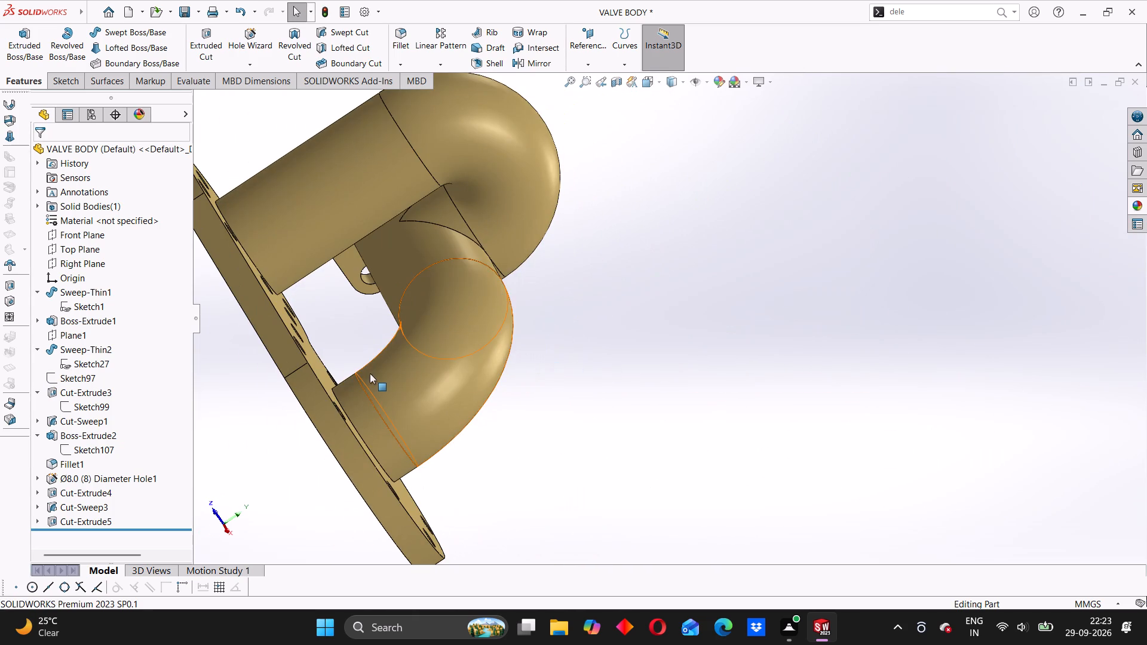
scroll(370, 374, "down", 4)
middle_click_drag(426, 397, 386, 410)
middle_click_drag(426, 407, 385, 420)
On the Front Plane, sketch a closed triangle between the first pipe's outer edge and the flange's top, about 17 mm along the flange.
left_click(478, 414)
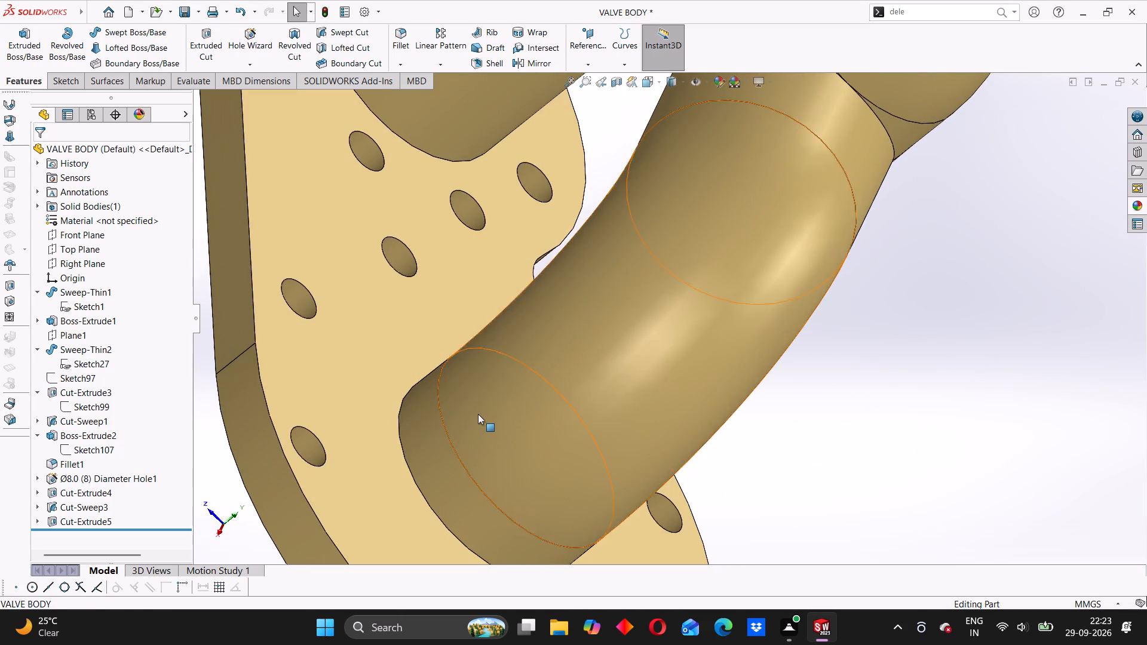
right_click(70, 234)
left_click(78, 217)
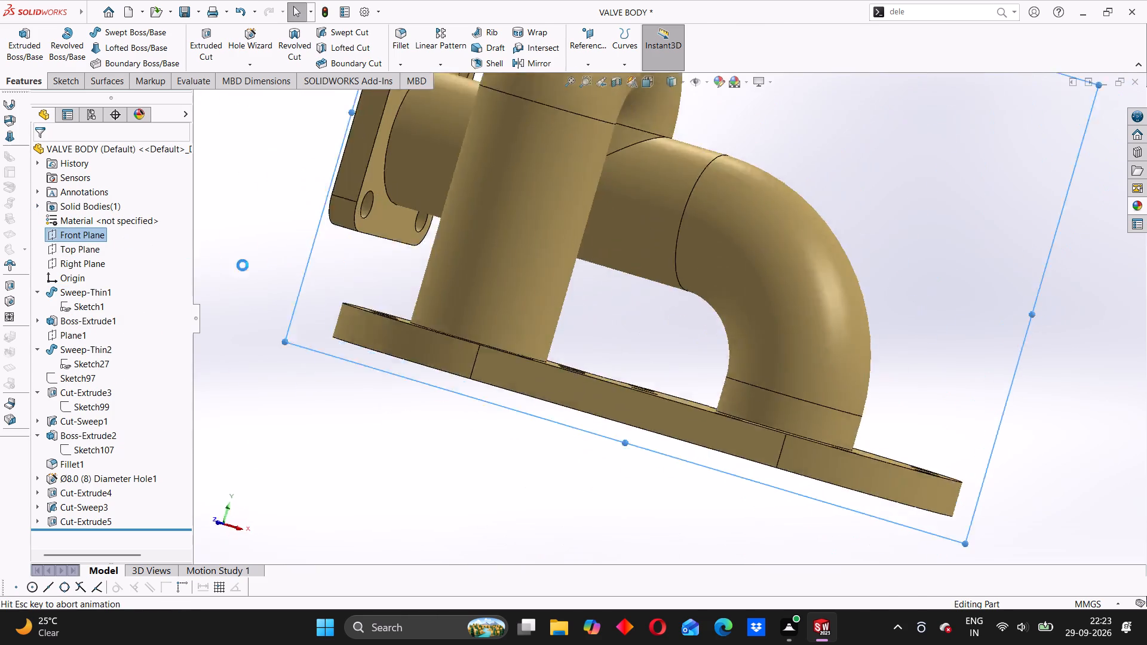
left_click(115, 33)
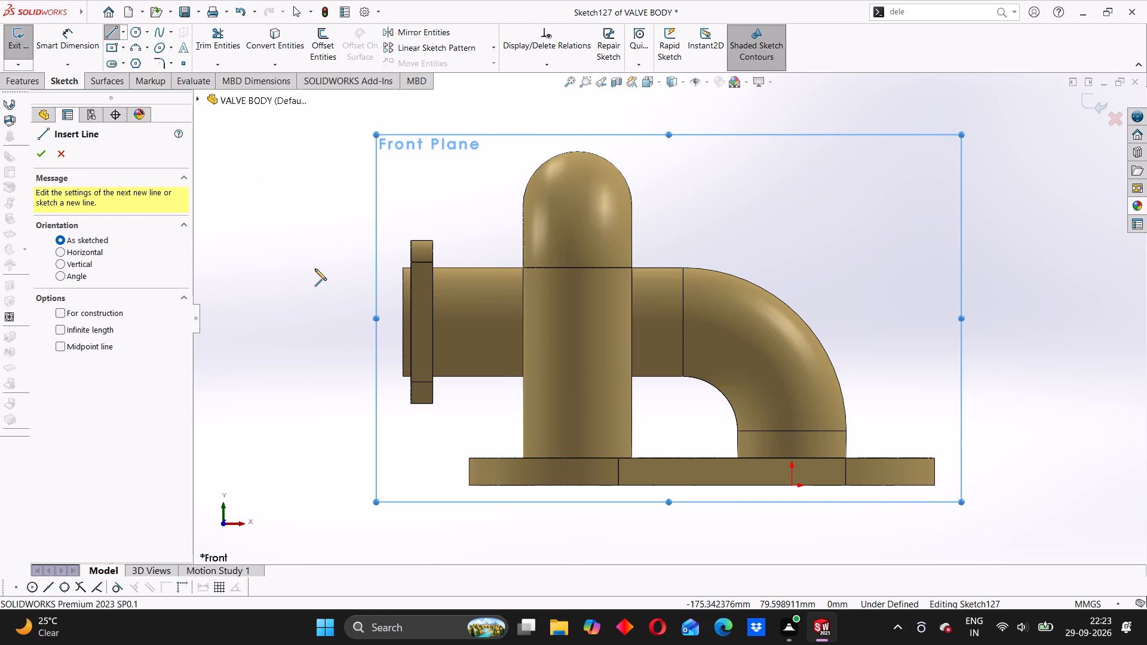
left_click(848, 432)
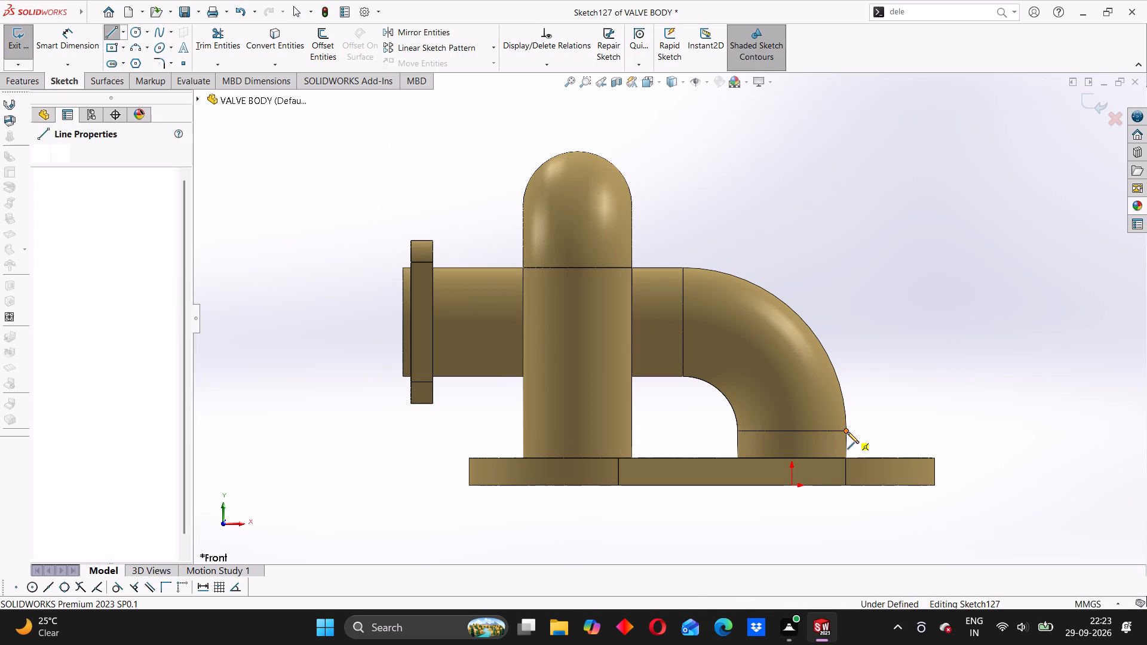
scroll(845, 434, "down", 2)
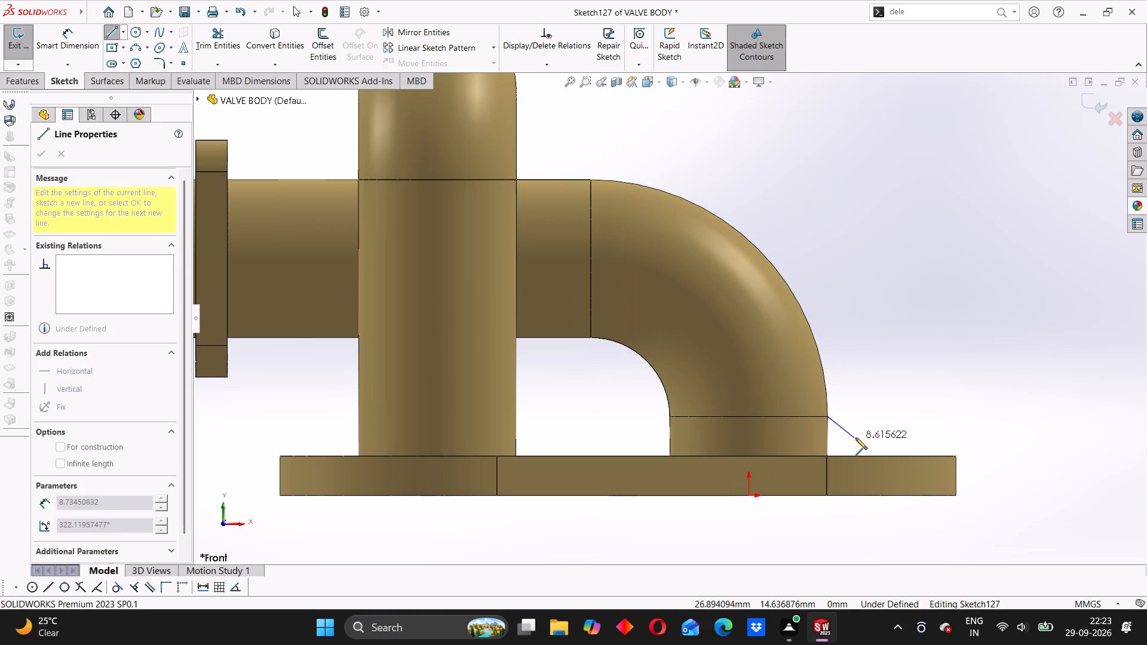
left_click(895, 456)
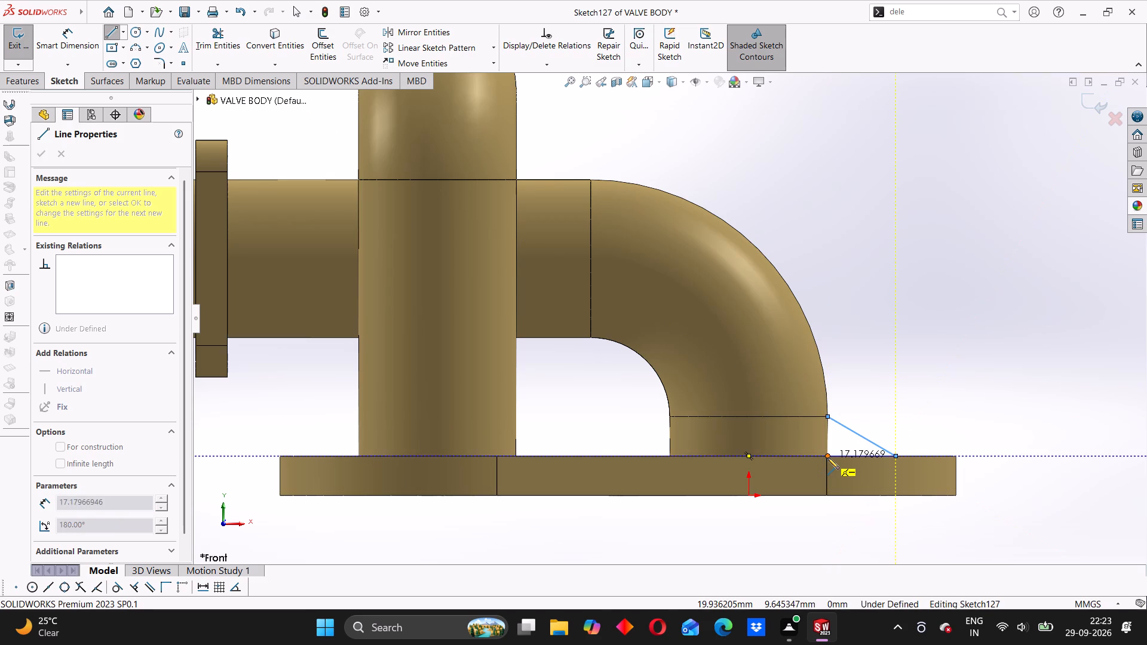
left_click(827, 457)
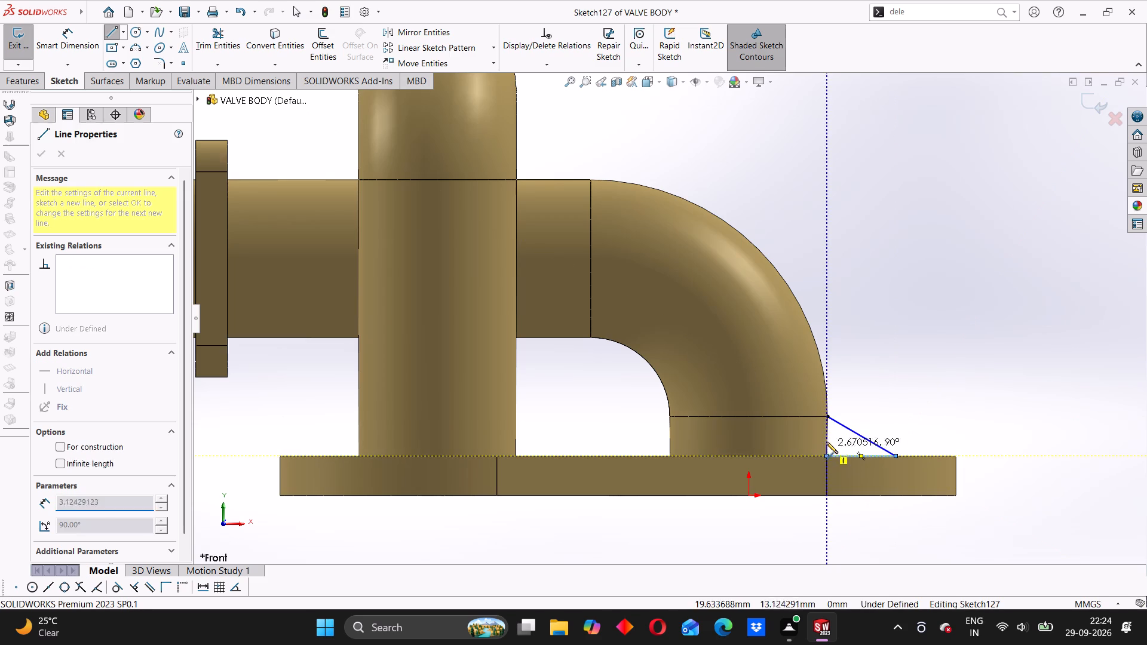
left_click(827, 417)
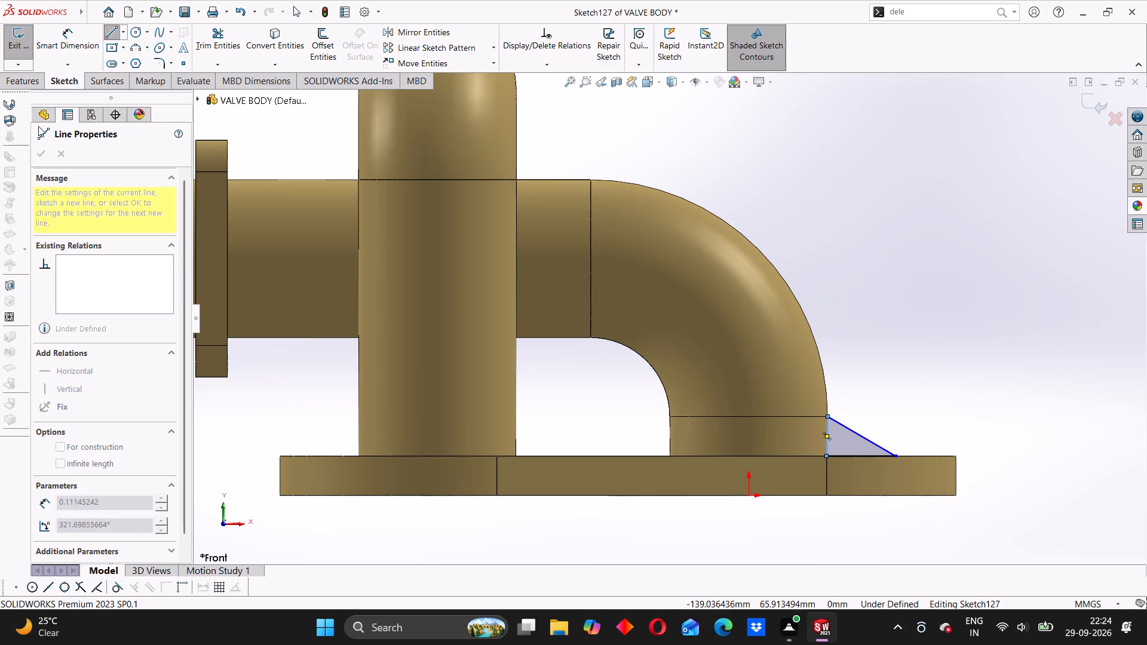
Draw a vertical construction centerline from the origin up to the seam where the first pipe's bend begins.
left_click(122, 35)
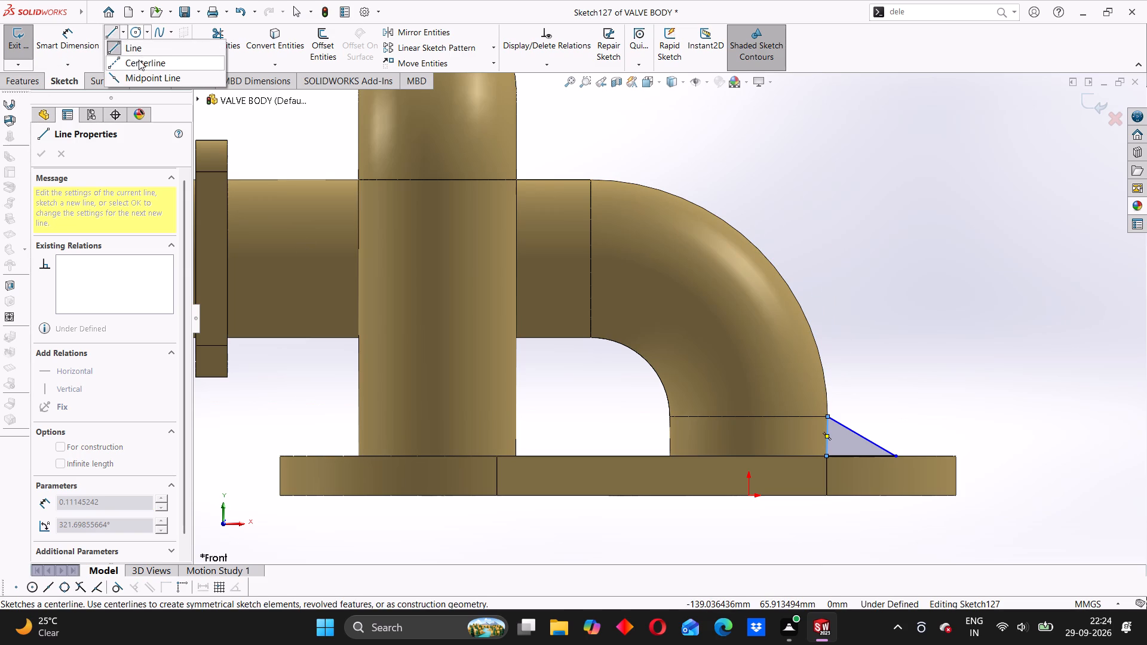
left_click(139, 61)
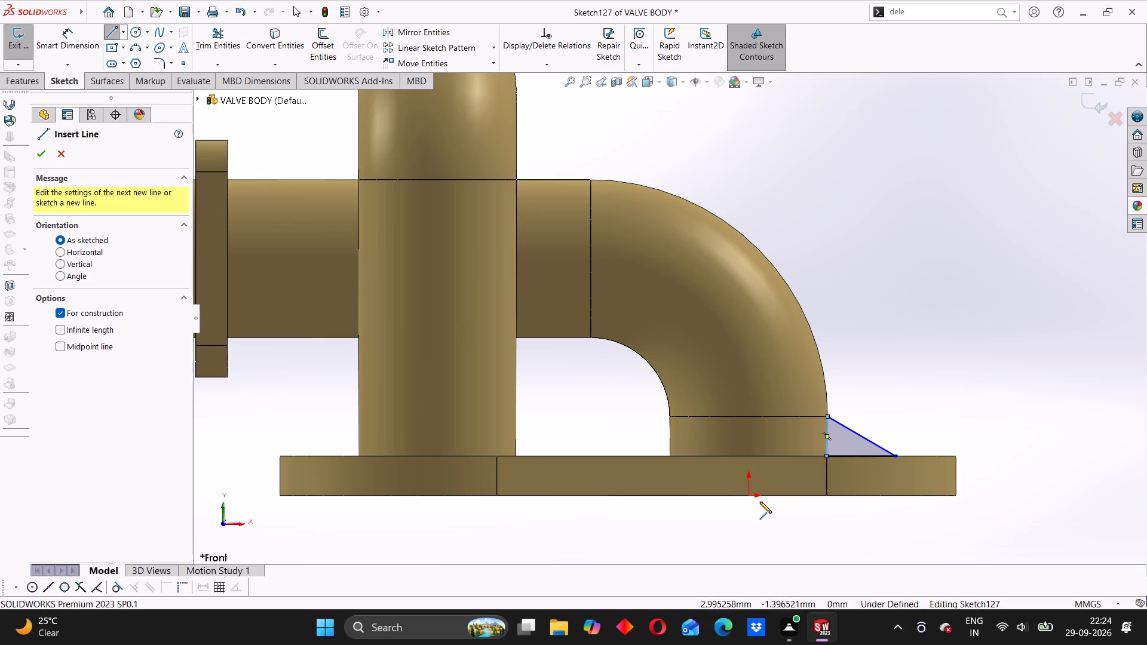
left_click(747, 493)
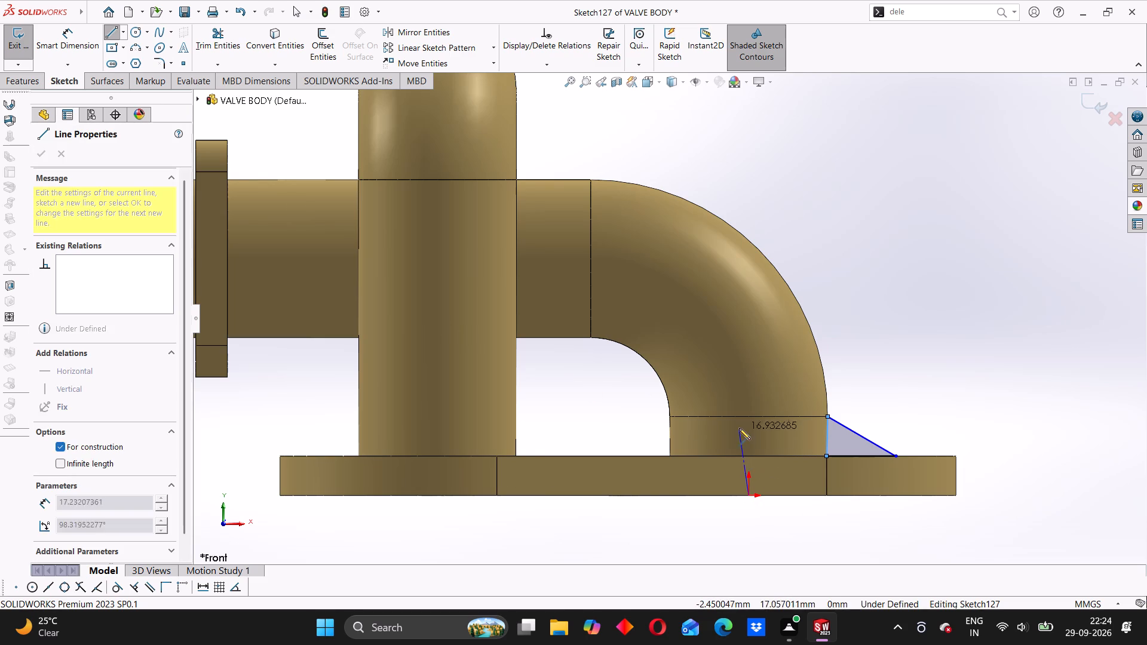
left_click(749, 419)
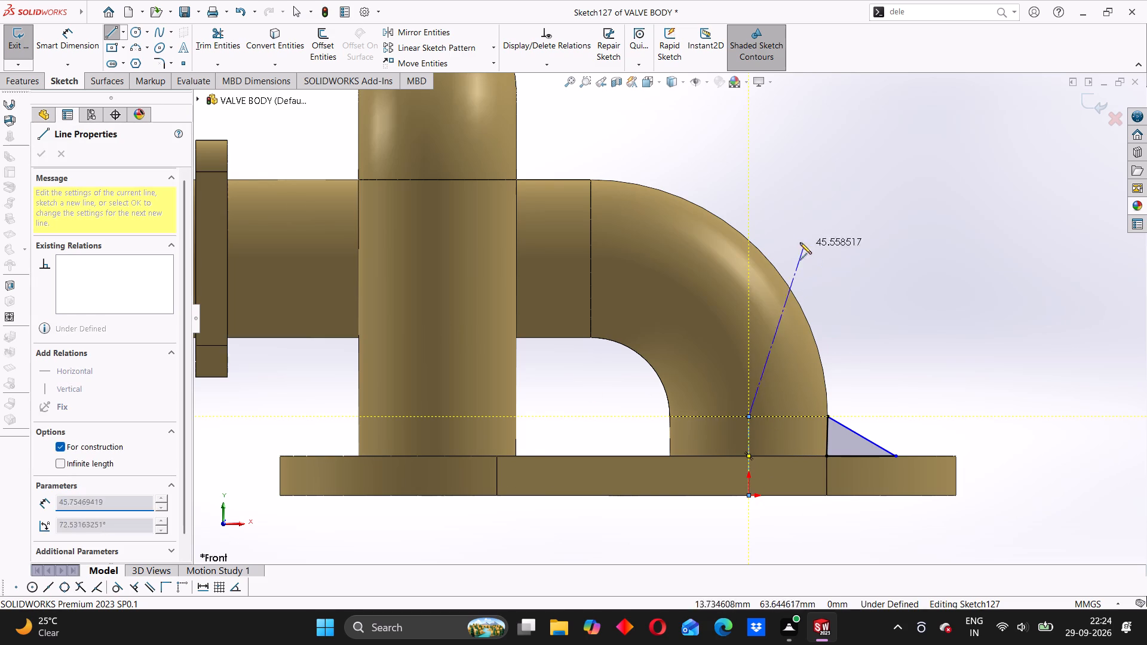
right_click(744, 217)
left_click(763, 222)
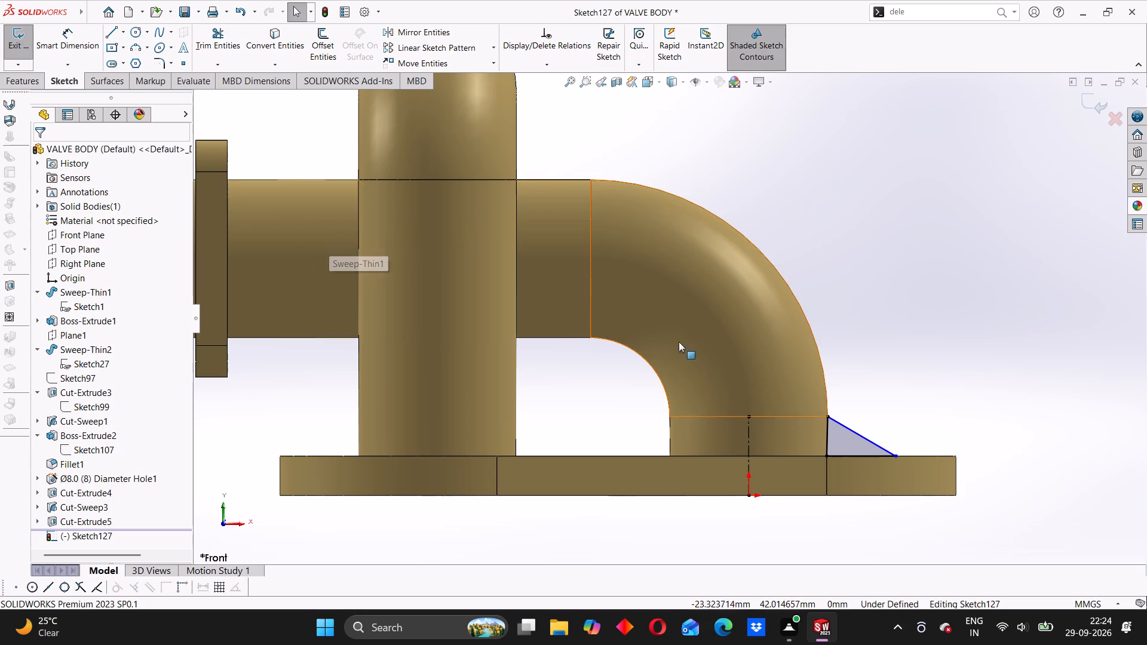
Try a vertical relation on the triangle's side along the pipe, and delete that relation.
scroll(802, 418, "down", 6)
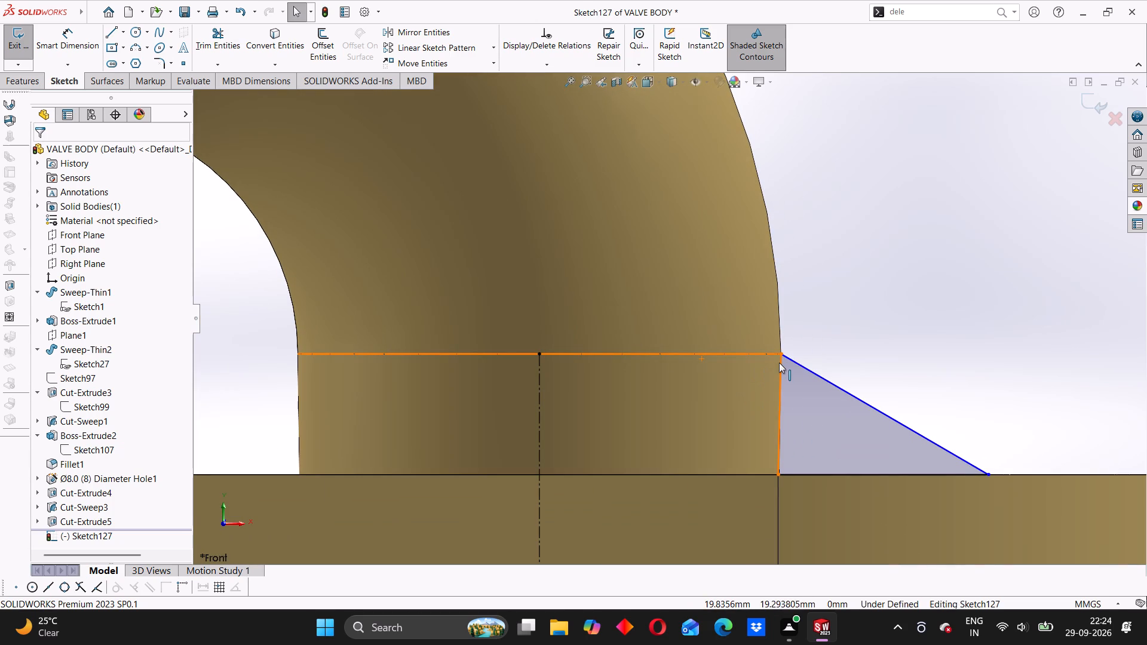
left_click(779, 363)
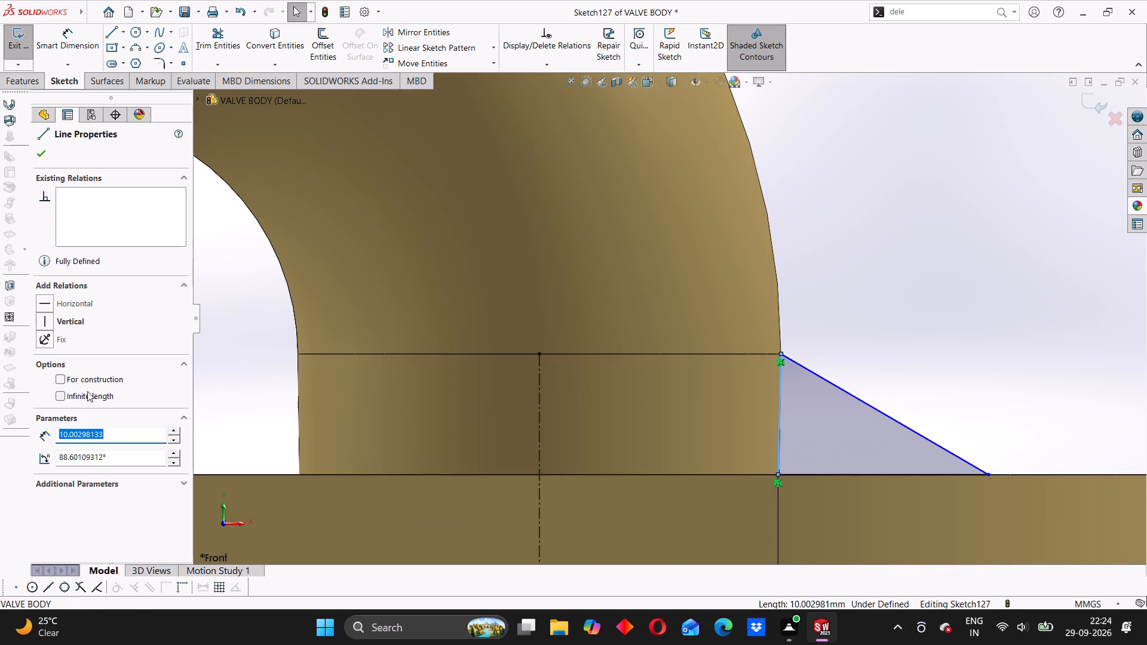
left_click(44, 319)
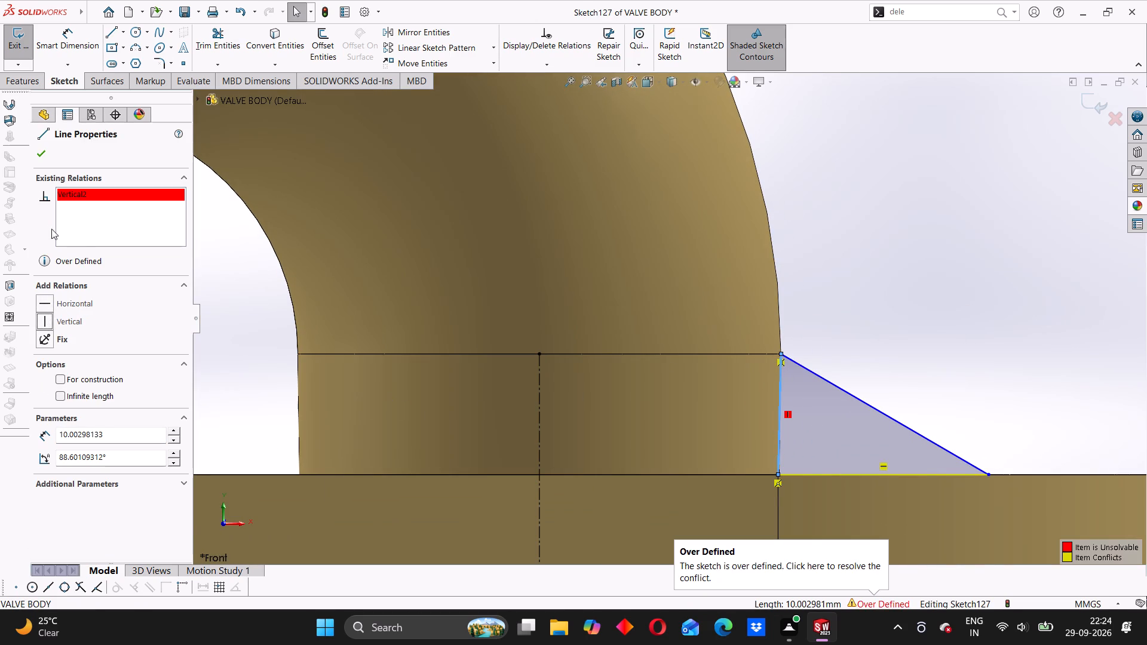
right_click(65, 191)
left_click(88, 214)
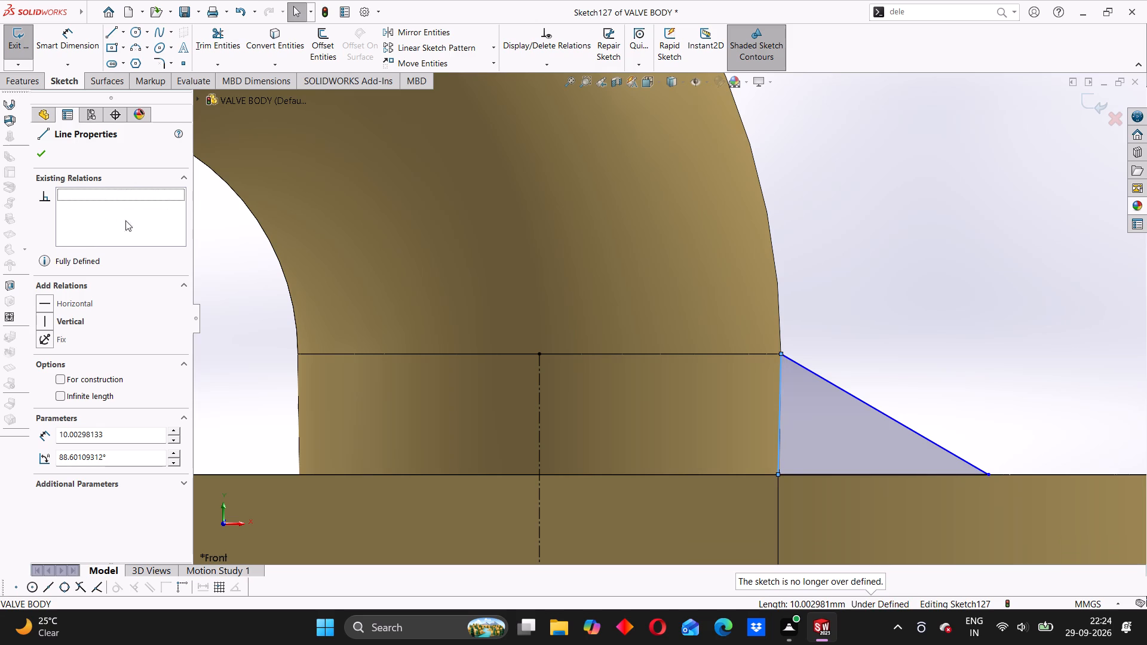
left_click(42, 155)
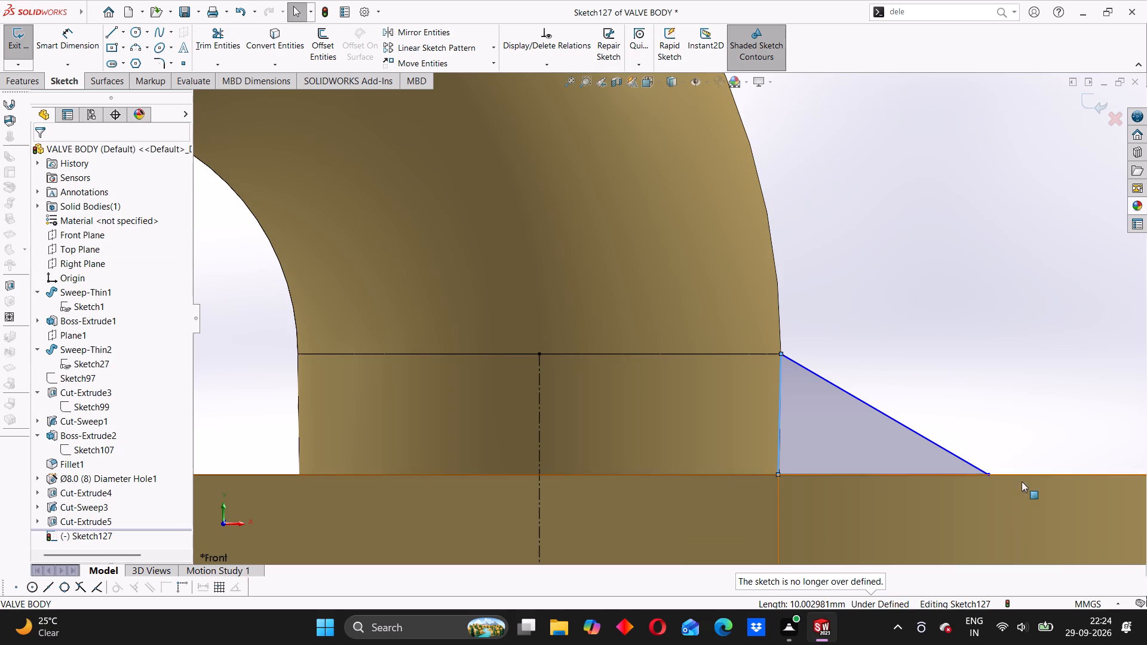
Dimension the angle between the triangle's sloping side and the flange's top edge as 135°.
scroll(838, 419, "down", 7)
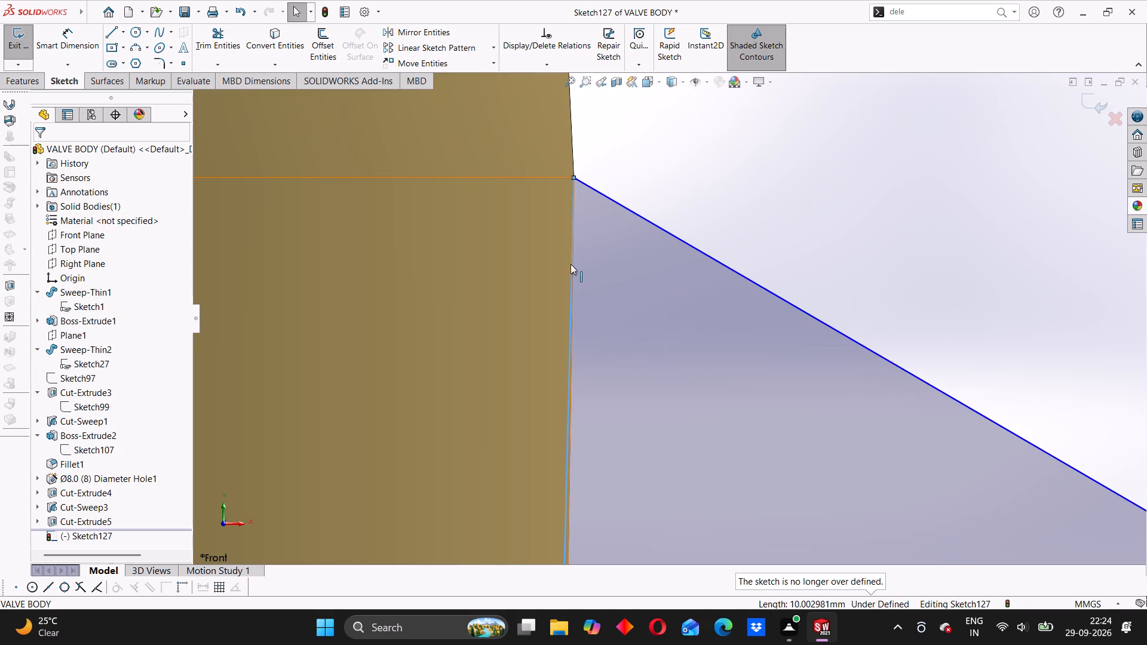
scroll(572, 273, "up", 16)
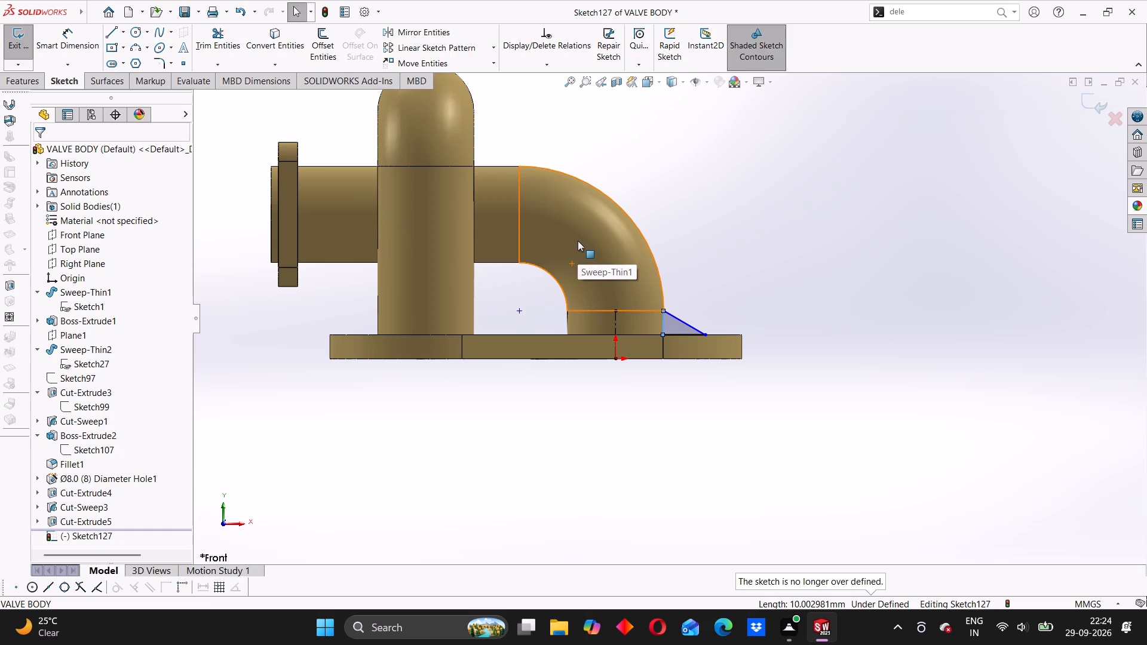
left_click(84, 47)
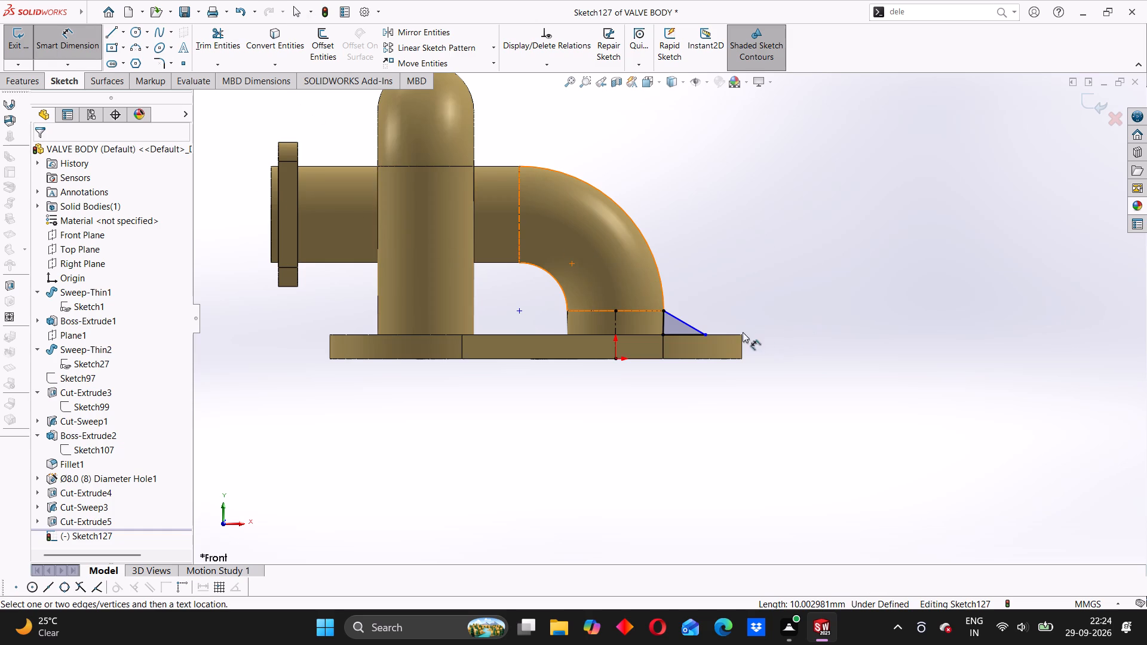
scroll(743, 332, "down", 3)
scroll(572, 311, "down", 4)
left_click(690, 303)
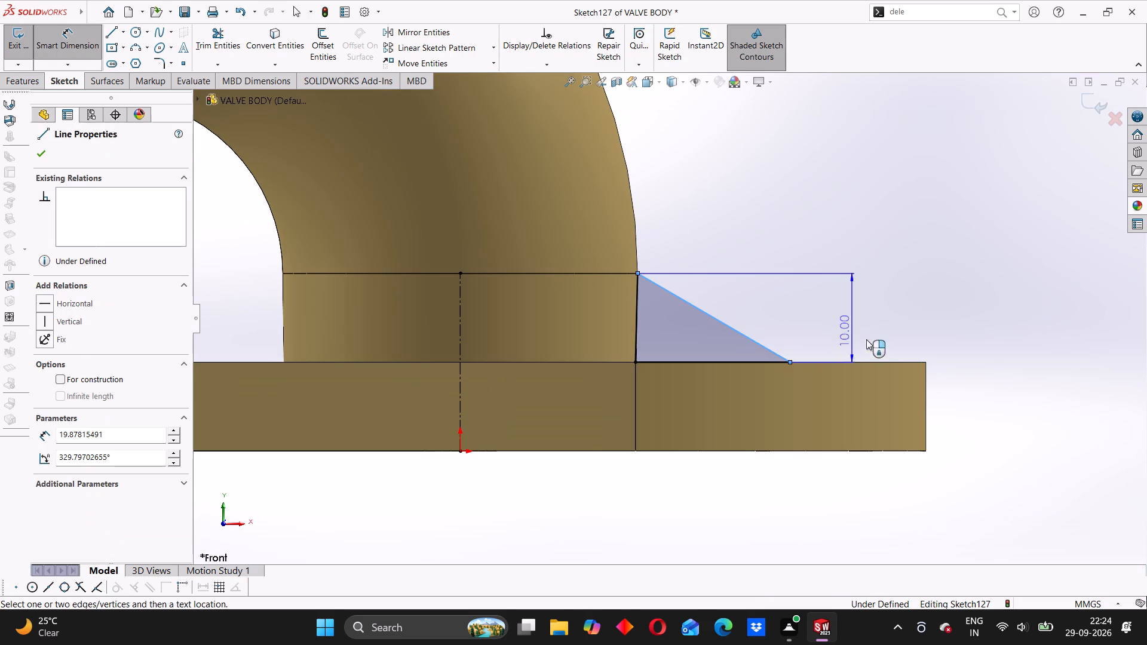
left_click(840, 363)
left_click(809, 339)
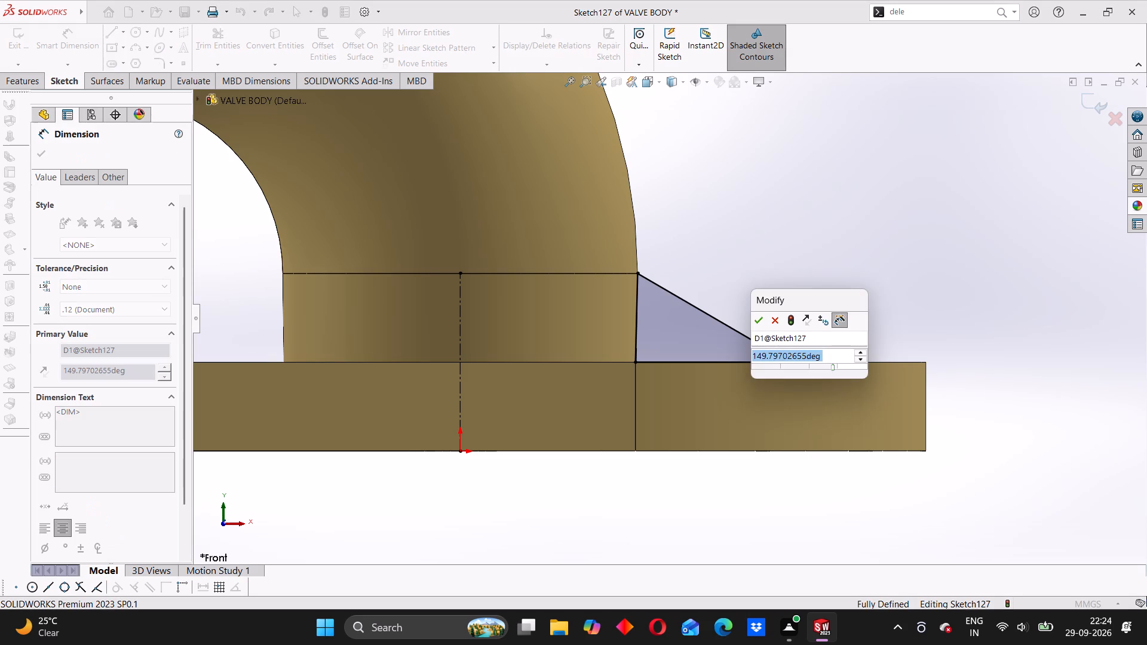
key("1")
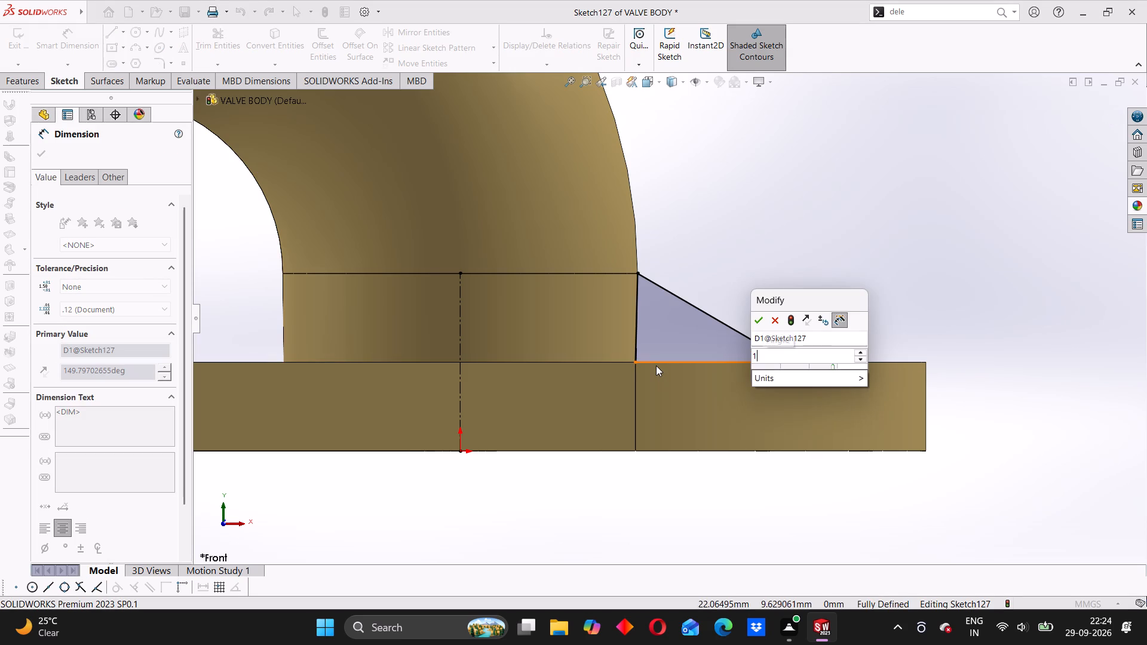
type("35")
key("Return")
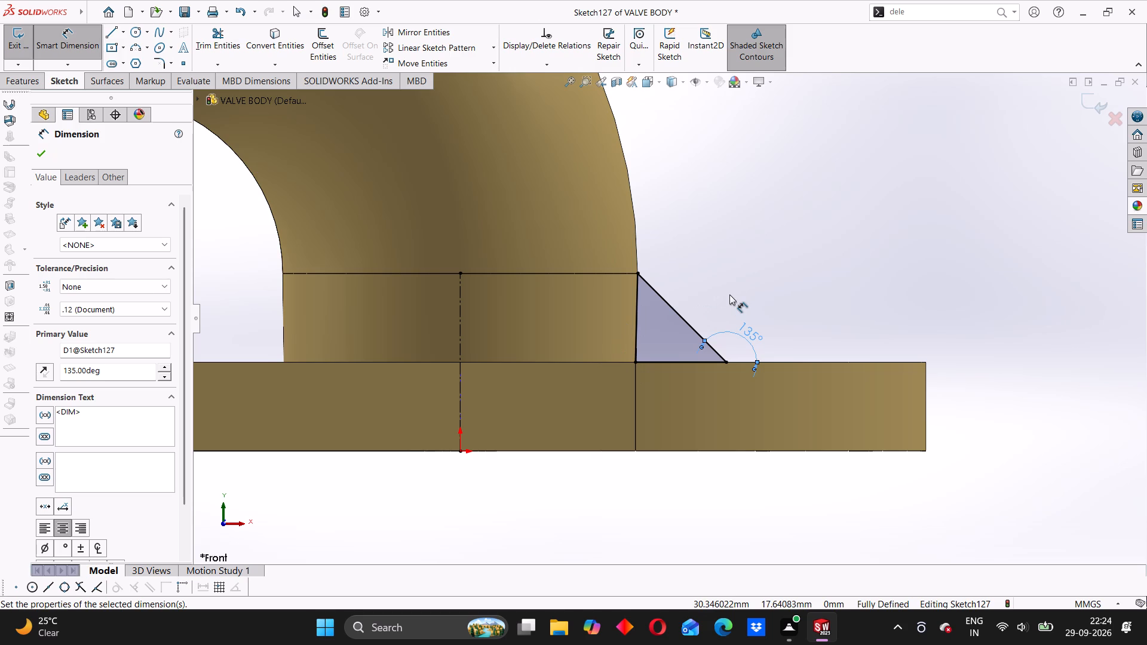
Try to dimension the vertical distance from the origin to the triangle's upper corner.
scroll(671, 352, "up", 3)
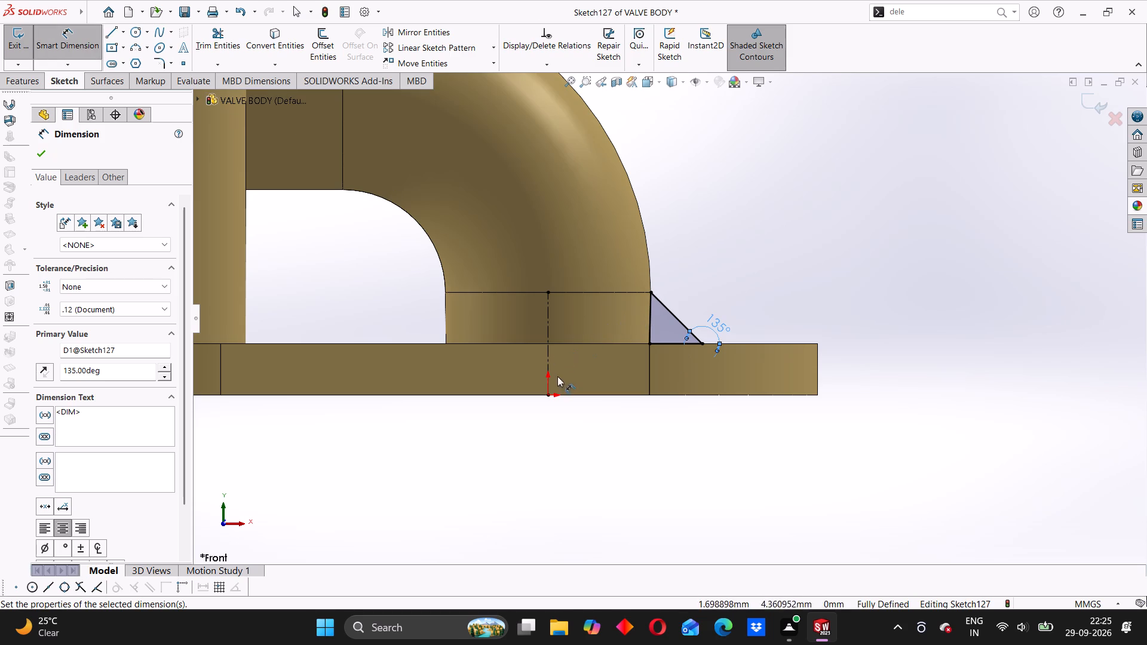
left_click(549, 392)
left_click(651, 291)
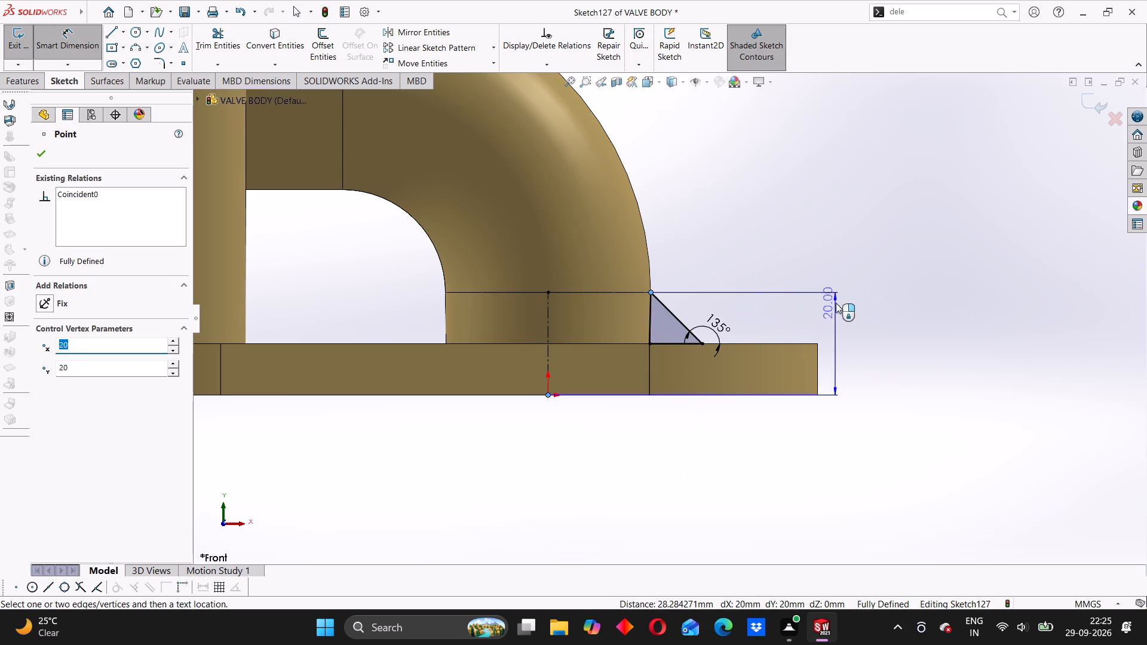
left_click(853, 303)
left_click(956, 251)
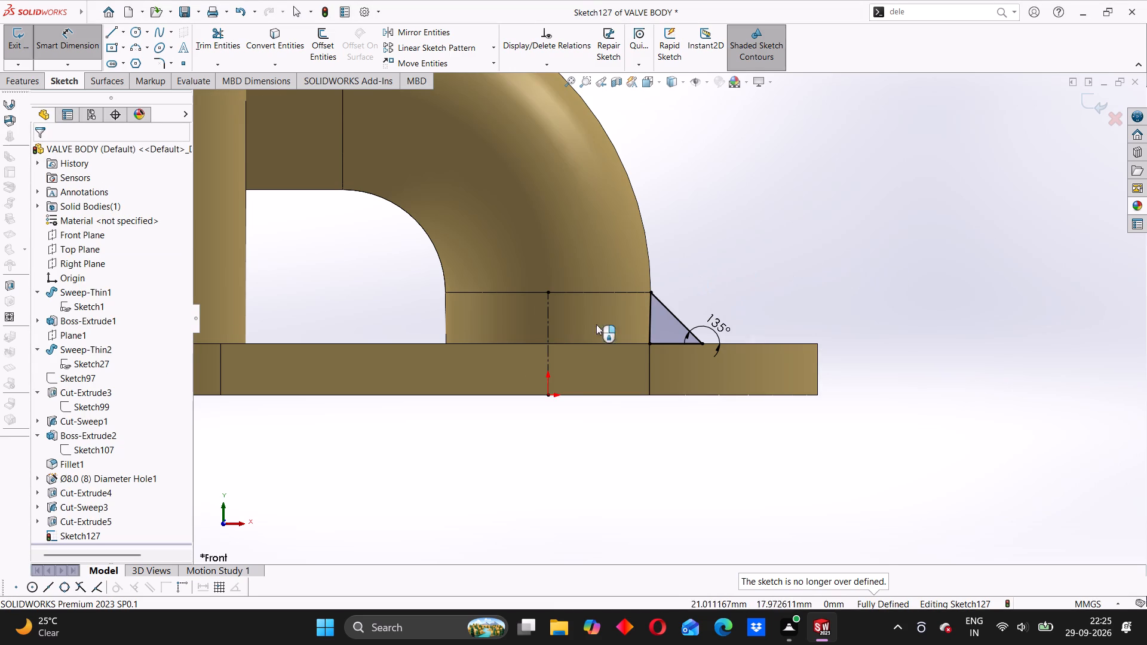
Revolve the triangle 360° about the centerline, merged with the body, as a conical collar around the first pipe's base.
scroll(564, 330, "up", 2)
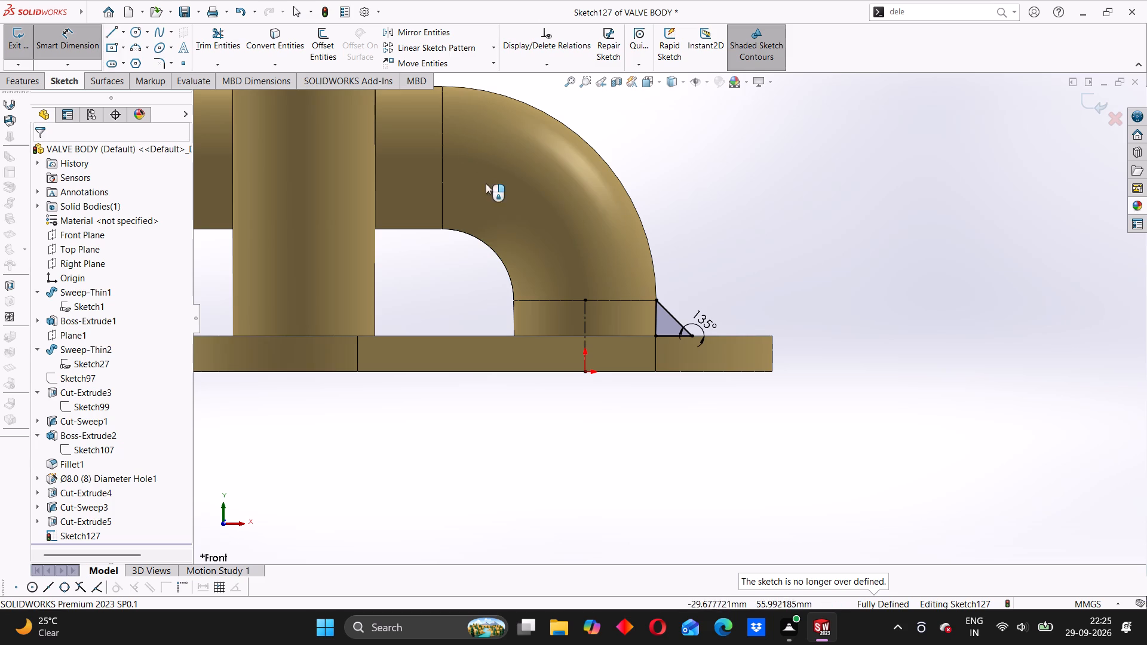
scroll(489, 187, "up", 4)
left_click(10, 80)
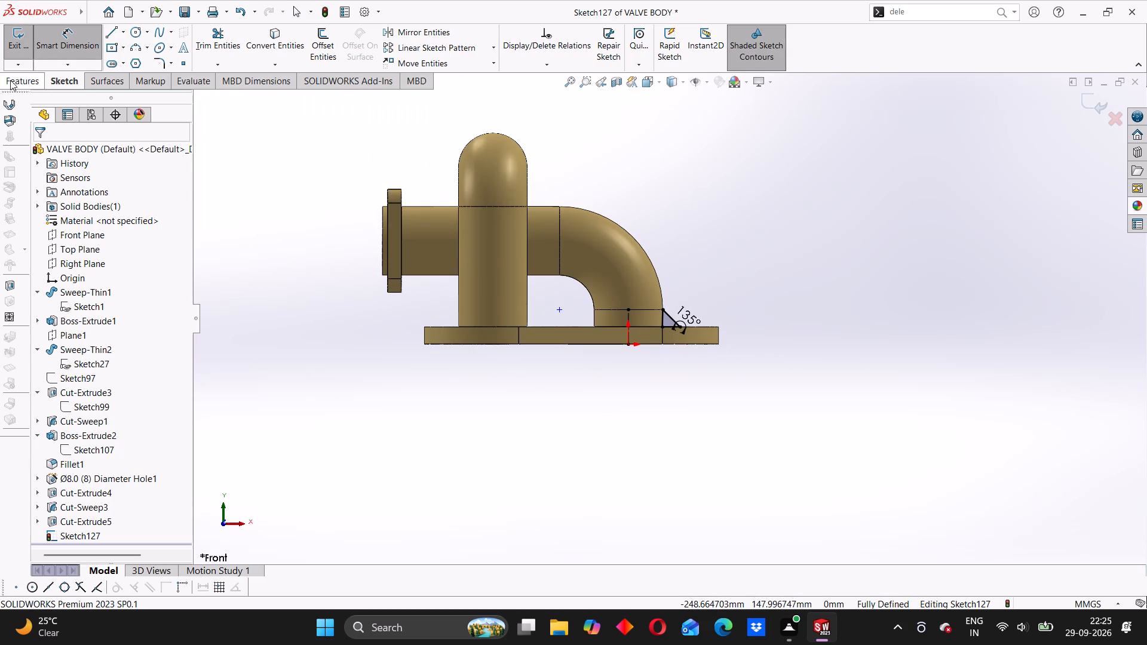
left_click(59, 44)
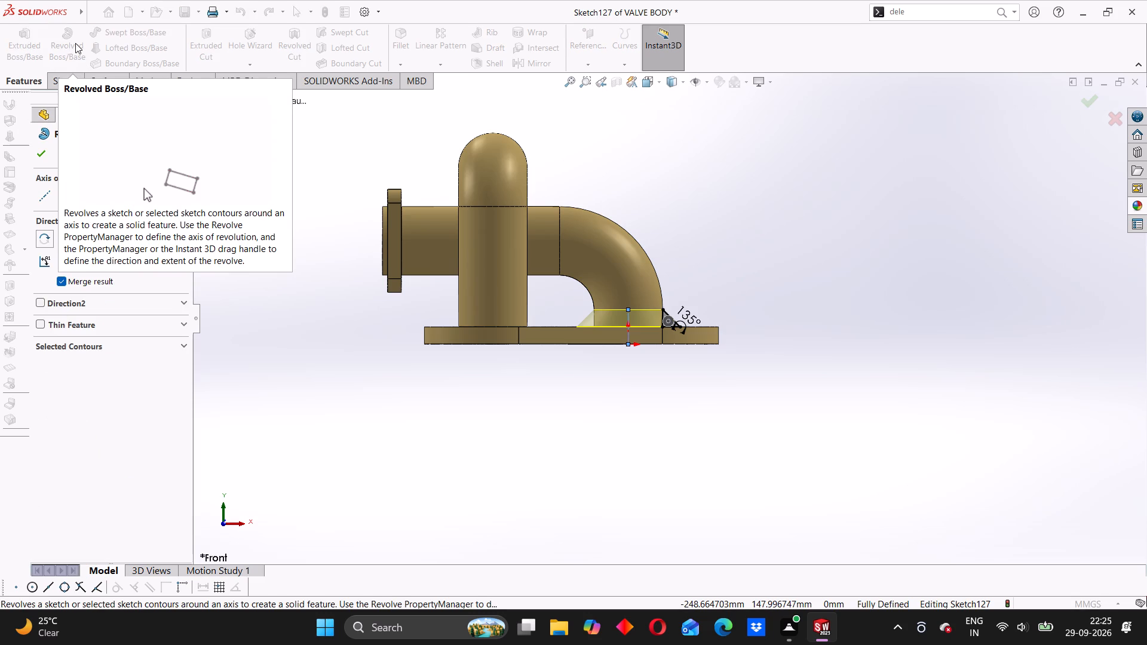
middle_click_drag(646, 357, 555, 442)
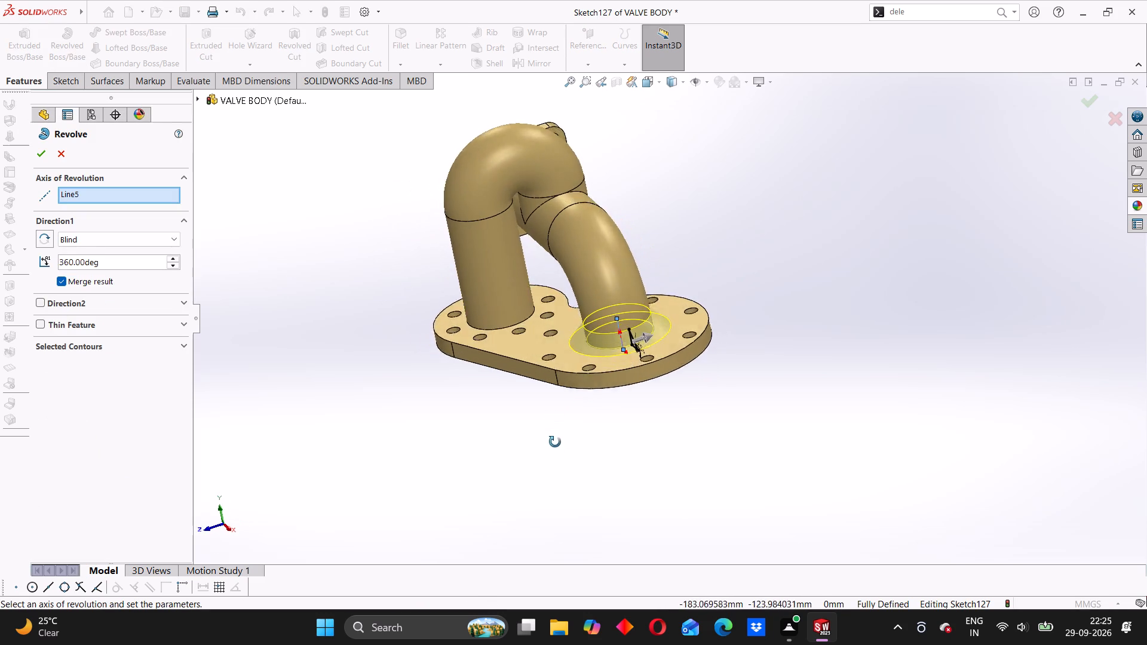
middle_click_drag(555, 442, 567, 451)
scroll(566, 360, "down", 2)
middle_click_drag(605, 354, 617, 419)
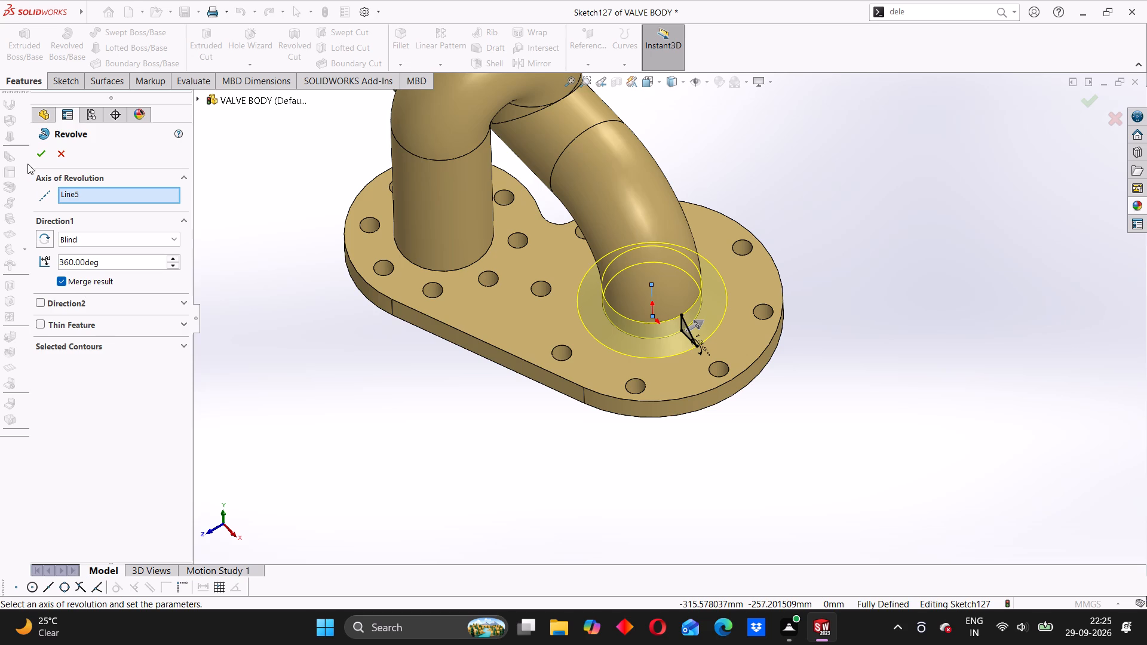
left_click(41, 155)
Examine the conical collar at the first pipe's base and the whole valve body from all sides, including the flange's underside.
middle_click_drag(622, 428, 681, 336)
left_click(733, 328)
middle_click_drag(735, 342, 570, 340)
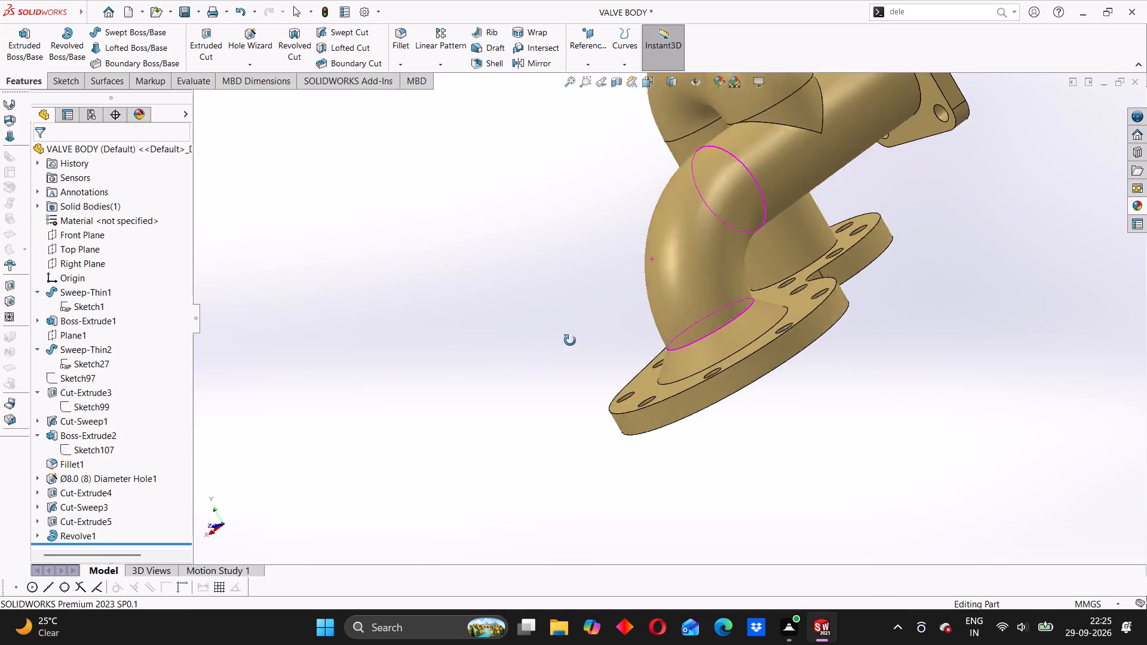
middle_click_drag(570, 340, 571, 213)
middle_click_drag(556, 257, 600, 375)
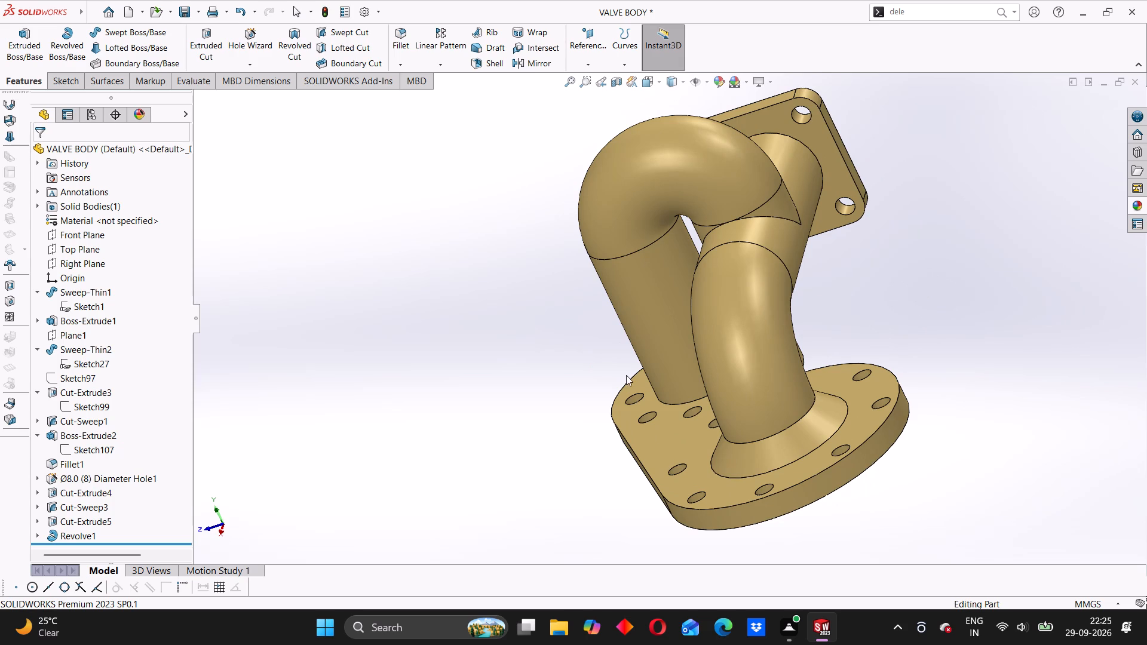
scroll(616, 385, "up", 1)
middle_click_drag(615, 416, 720, 400)
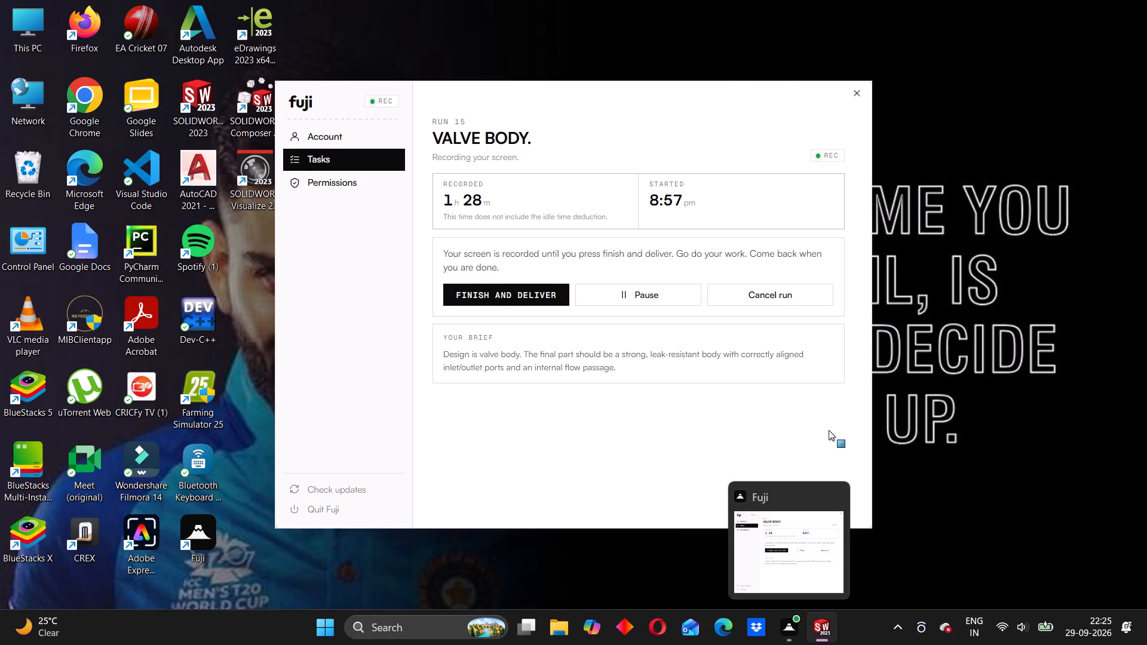
middle_click_drag(850, 480, 756, 318)
middle_click_drag(589, 434, 641, 422)
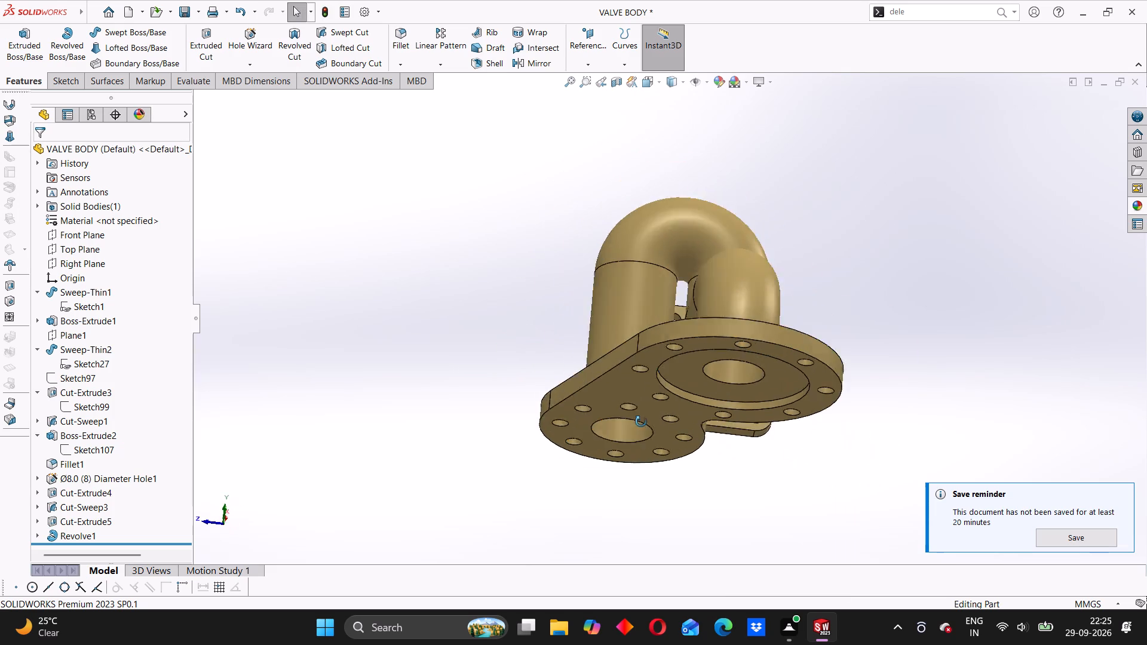
middle_click_drag(641, 422, 671, 406)
scroll(693, 380, "down", 1)
middle_click_drag(755, 392, 755, 463)
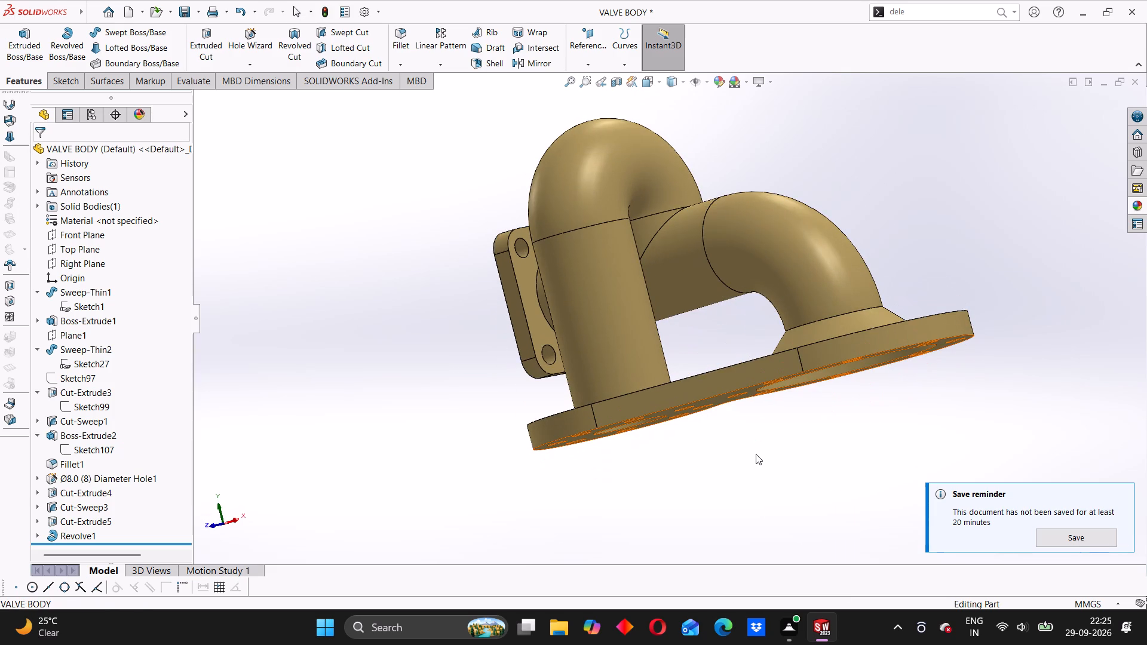
scroll(746, 443, "up", 5)
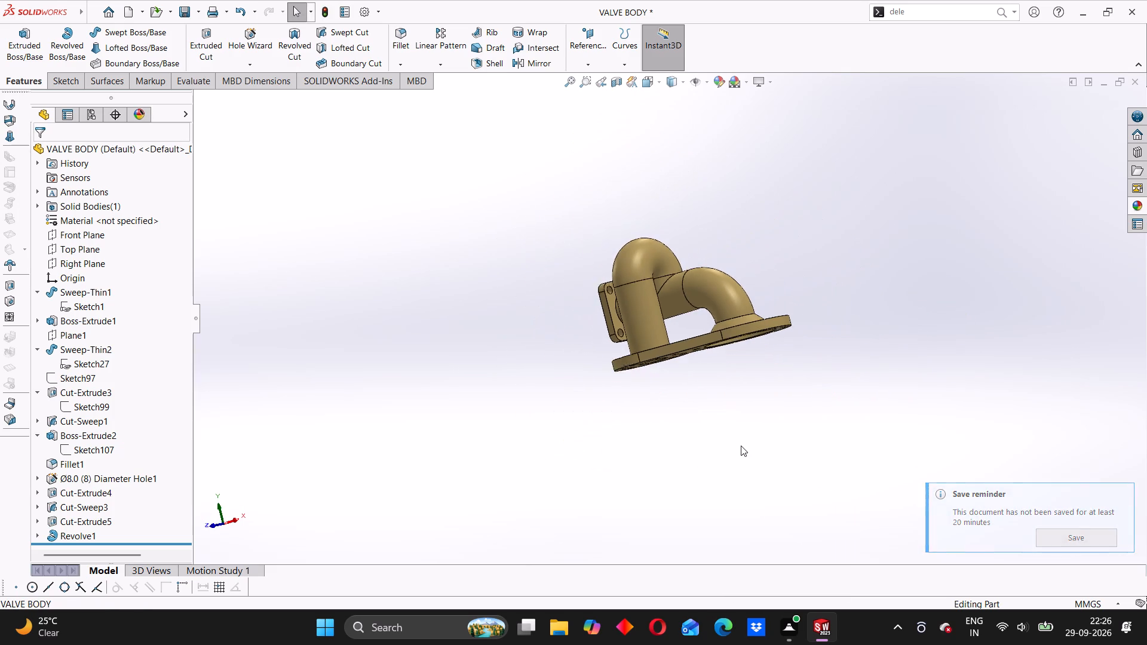
scroll(741, 446, "up", 1)
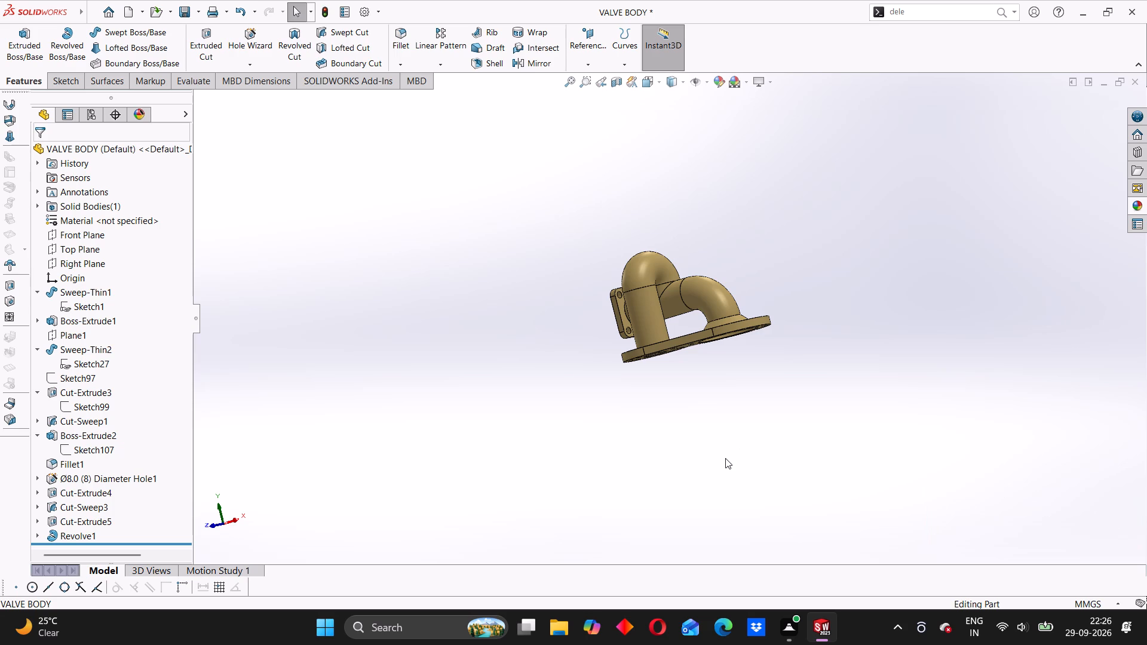
scroll(725, 457, "up", 2)
middle_click_drag(640, 400, 778, 462)
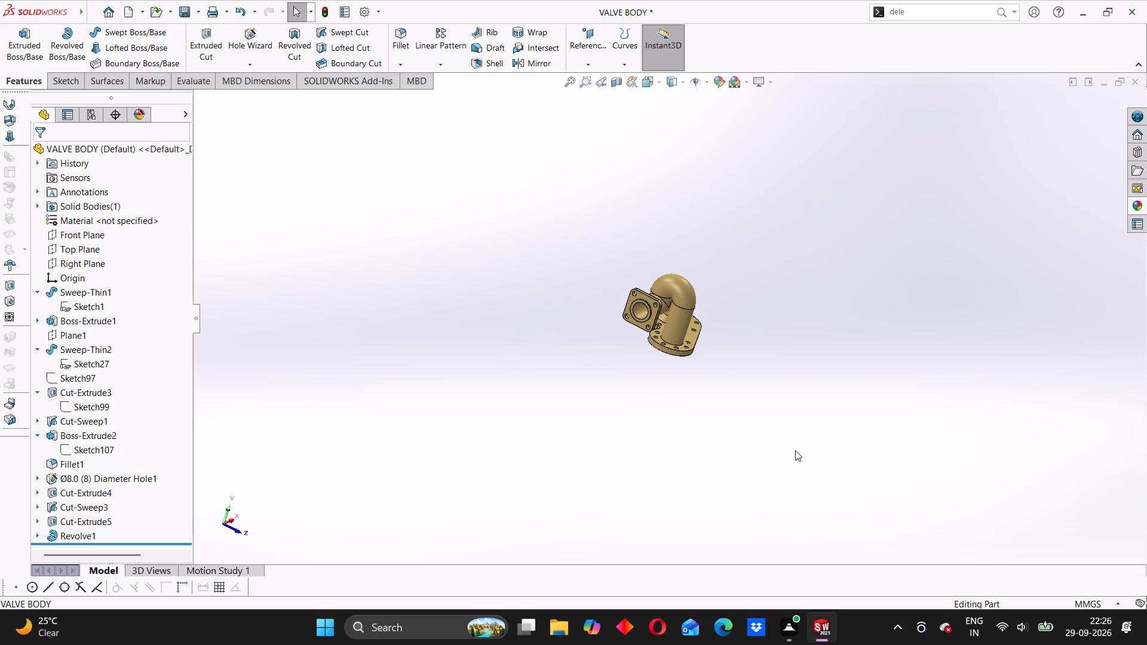
scroll(795, 450, "up", 2)
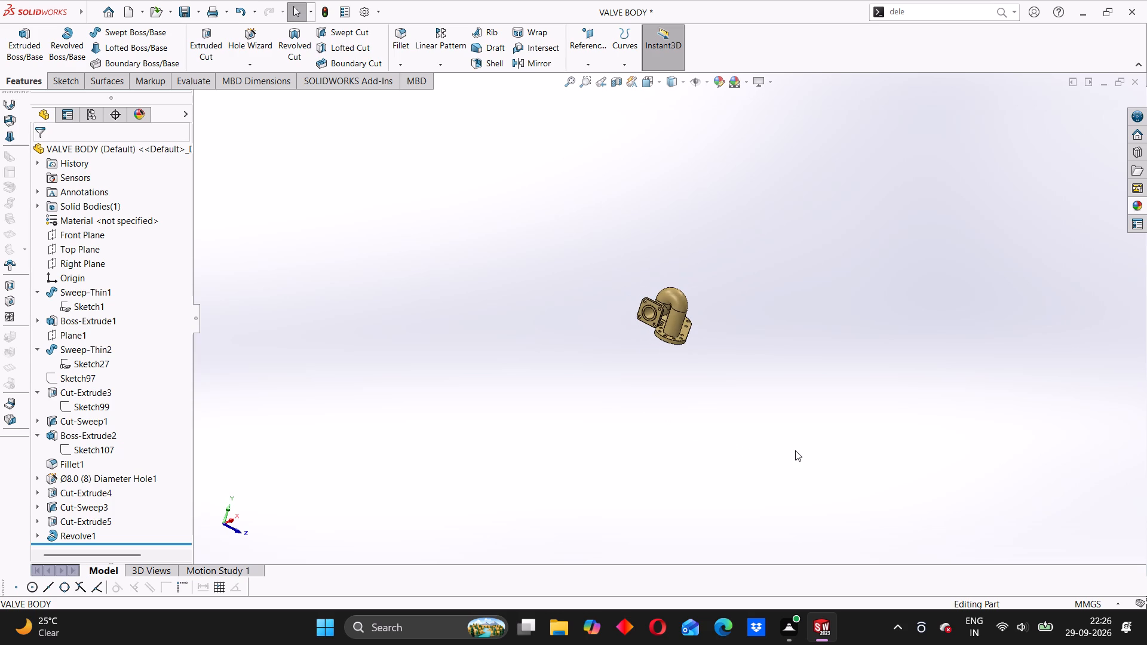
middle_click_drag(635, 370, 745, 442)
scroll(651, 335, "down", 3)
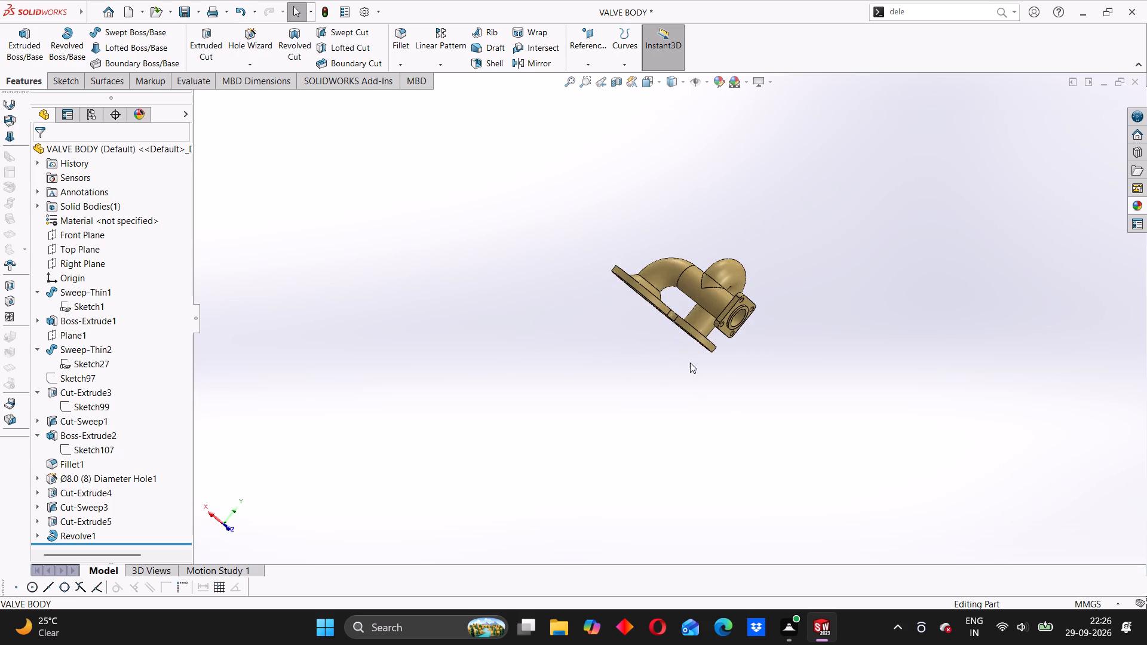
Start a sketch on the Front Plane.
middle_click_drag(703, 365, 458, 422)
scroll(765, 312, "down", 4)
middle_click_drag(625, 263, 660, 336)
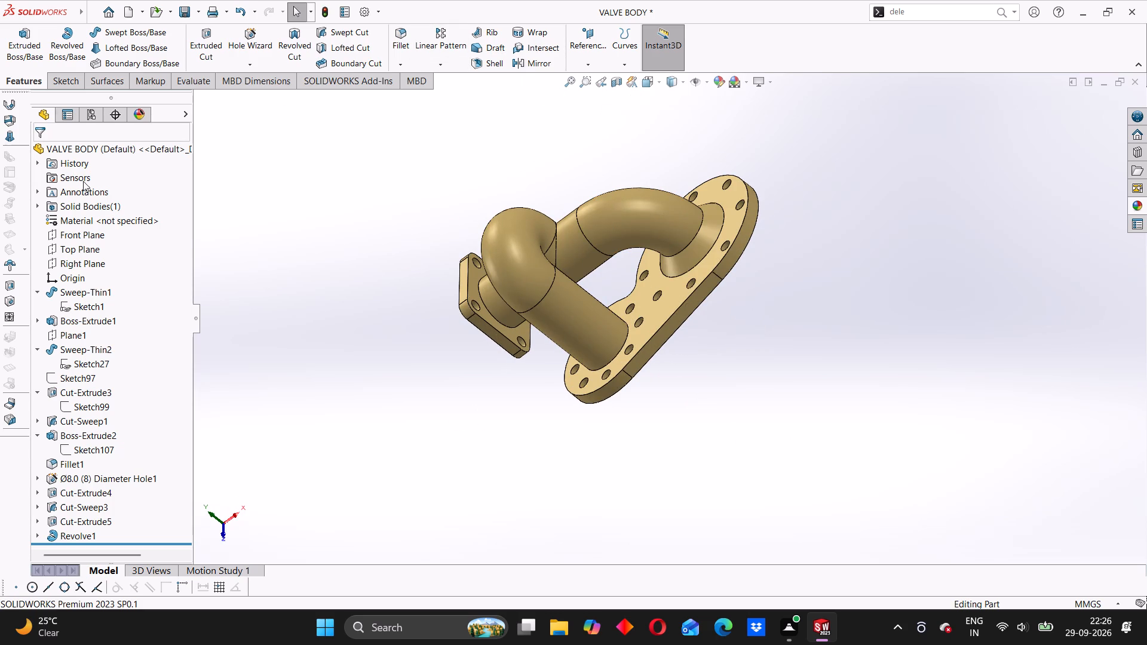
left_click(70, 234)
left_click(82, 219)
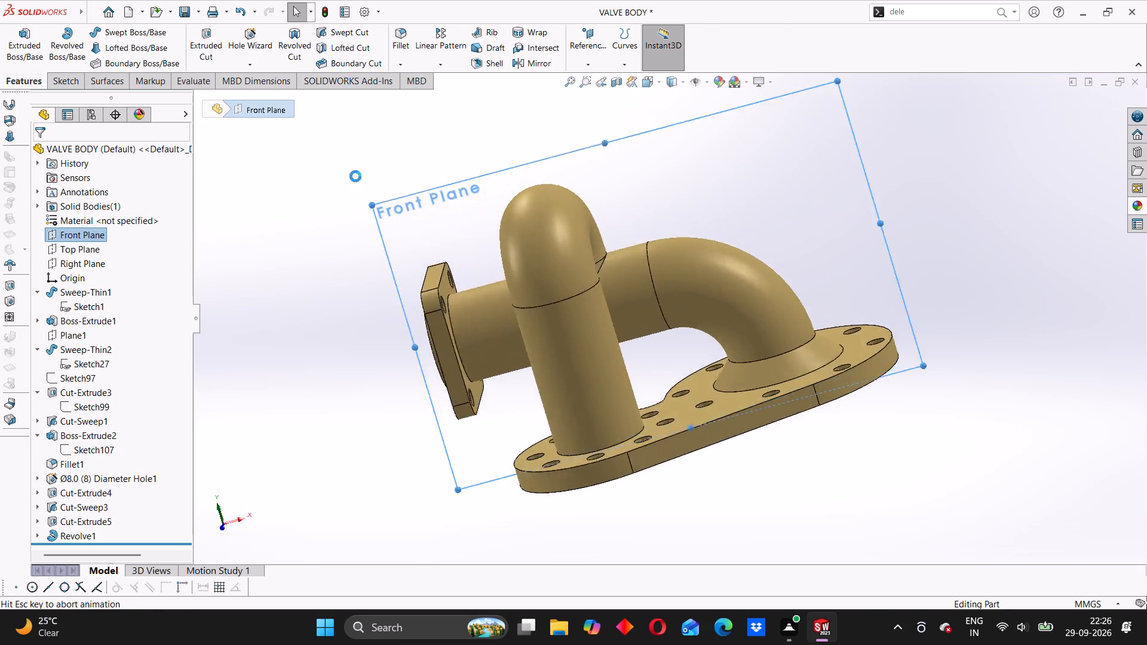
Open a section view based on the Front Plane and rotate its cutting plane upright to about 5.17° and 172.09°.
left_click(617, 84)
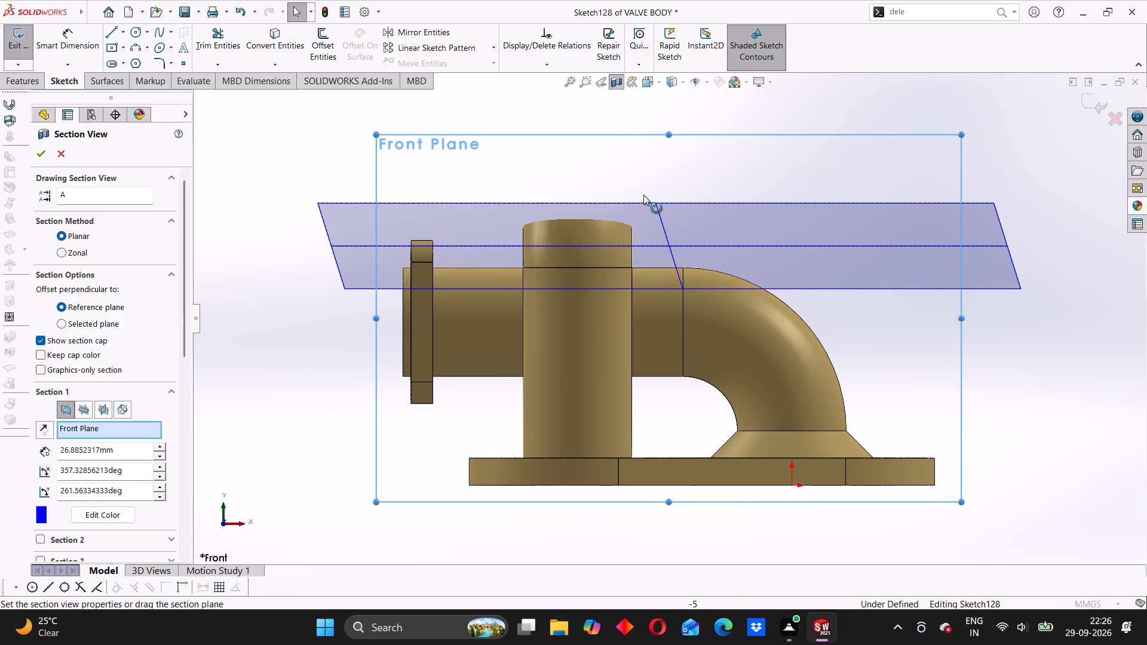
left_click(673, 180)
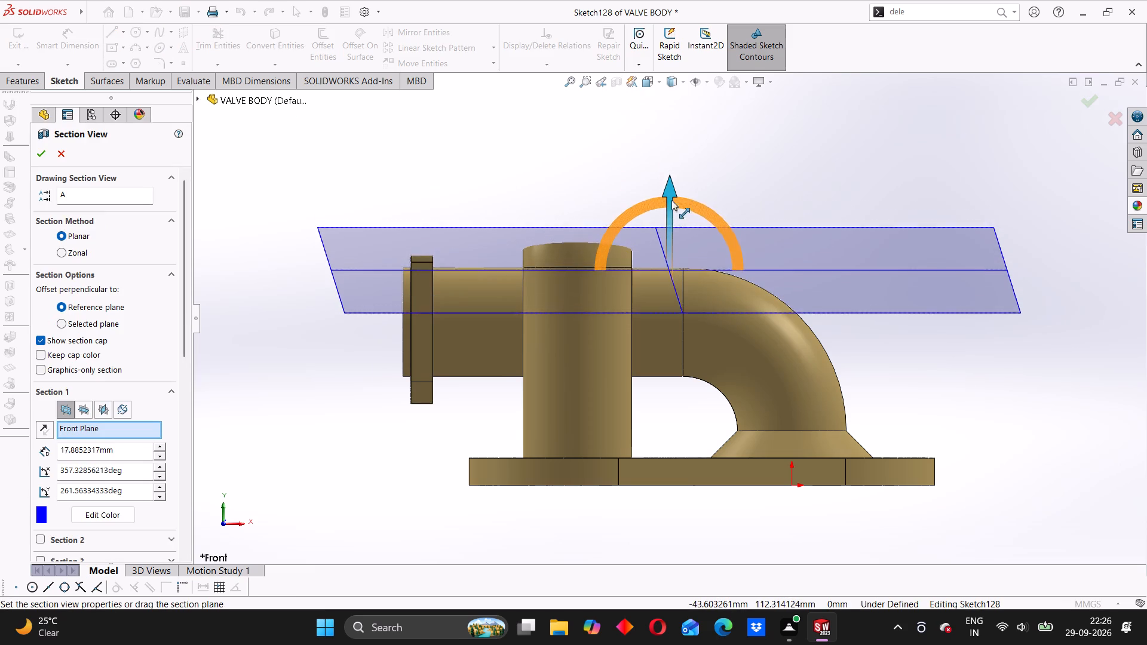
left_click_drag(645, 175, 648, 182)
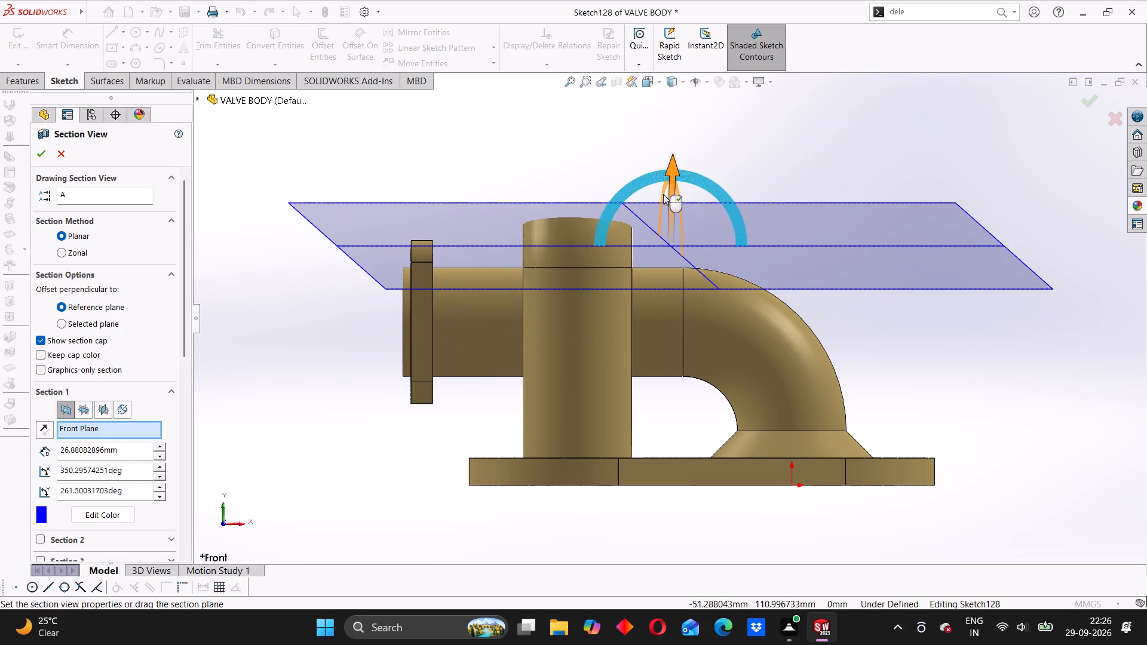
left_click_drag(678, 192, 679, 216)
left_click_drag(665, 191, 653, 206)
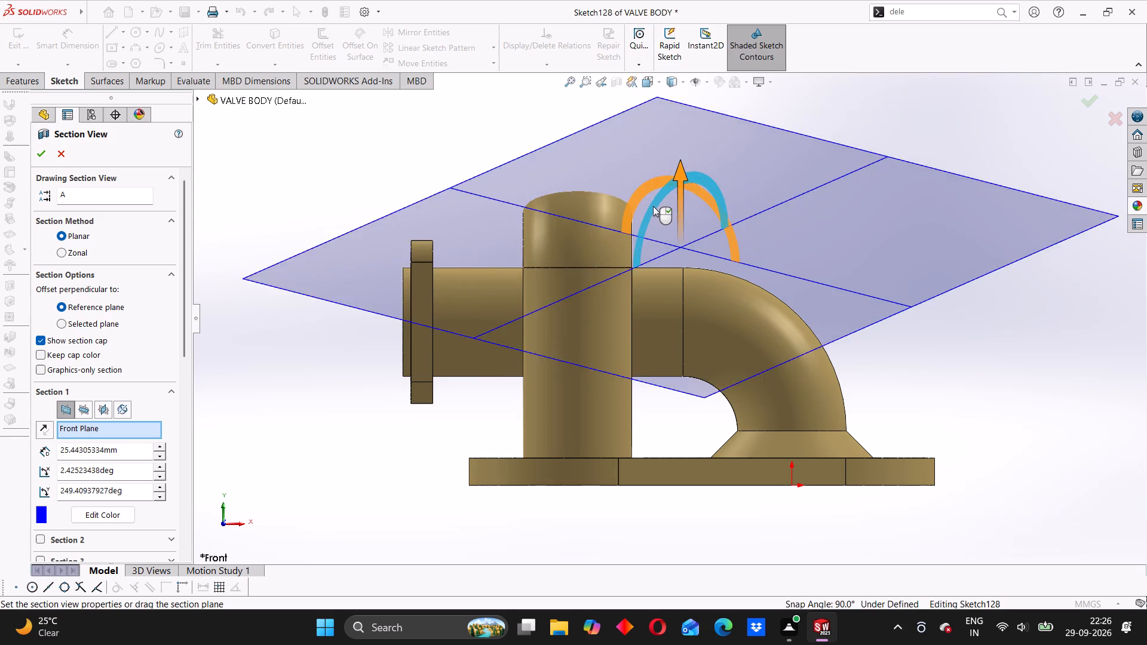
left_click_drag(653, 206, 670, 253)
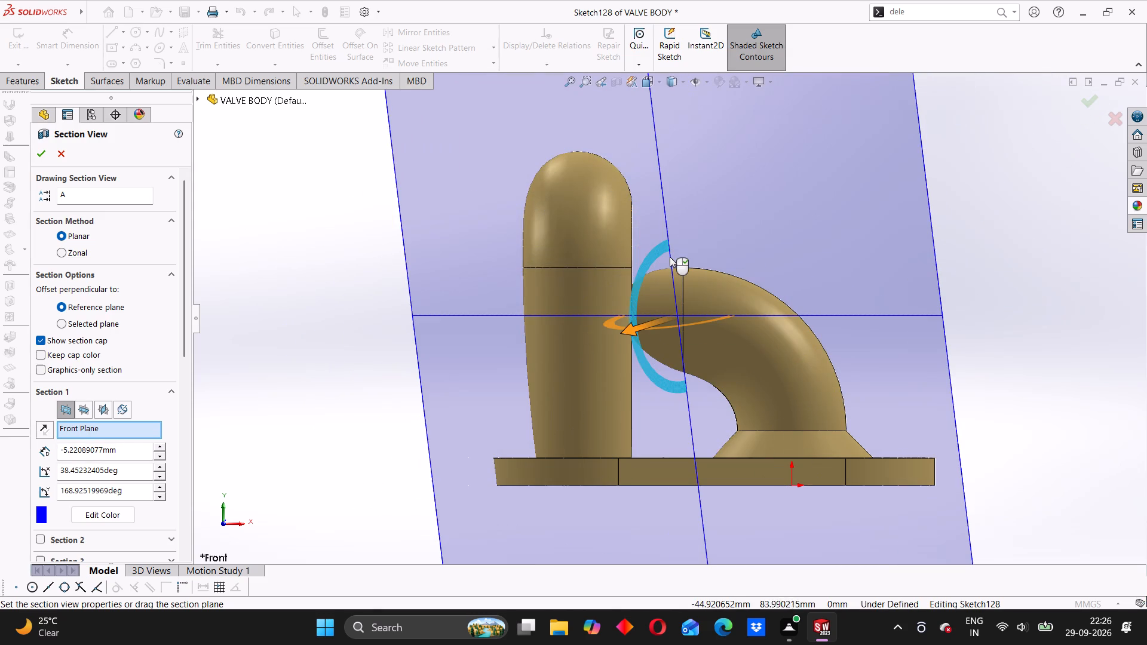
left_click_drag(694, 321, 723, 320)
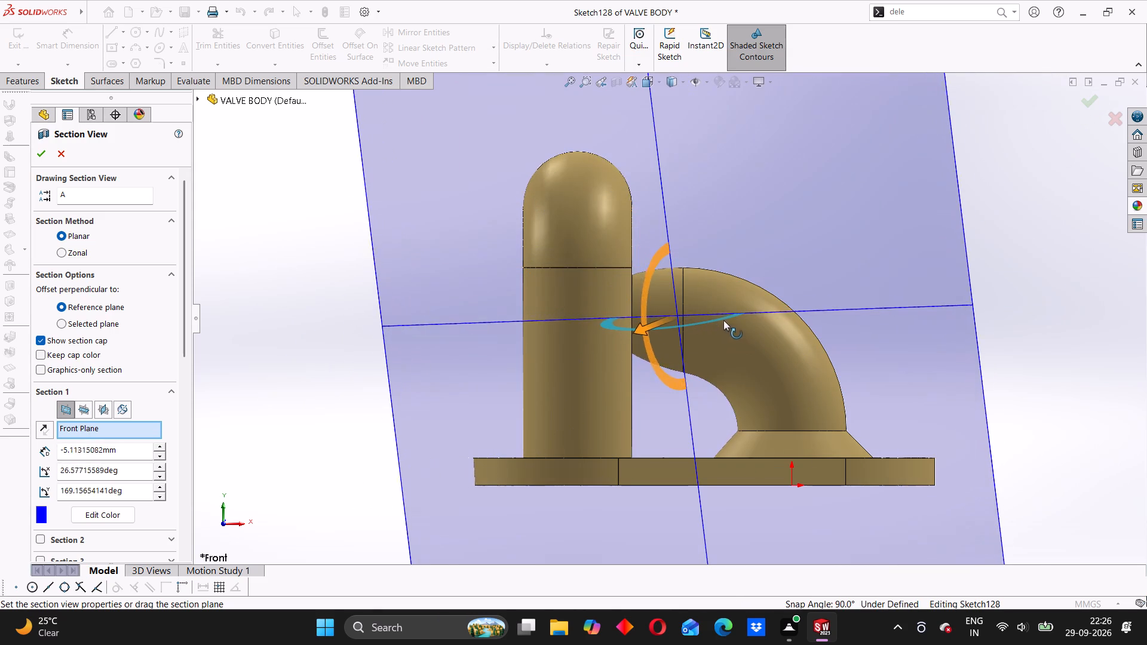
left_click_drag(723, 320, 901, 211)
left_click_drag(686, 325, 725, 340)
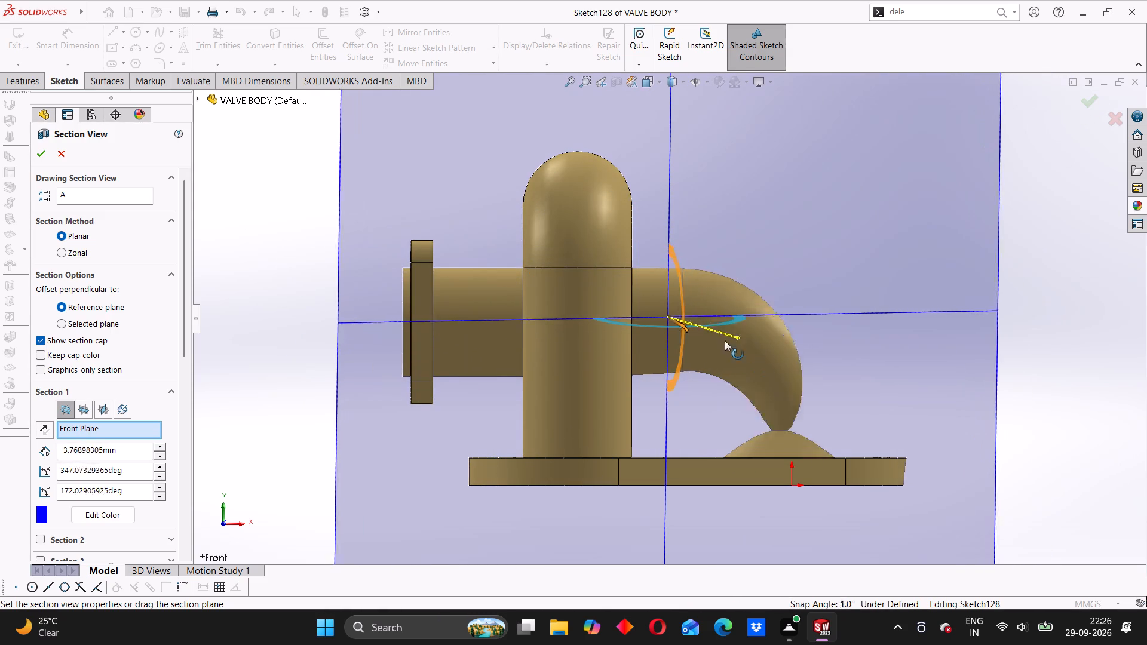
left_click_drag(725, 340, 702, 340)
left_click_drag(660, 325, 676, 306)
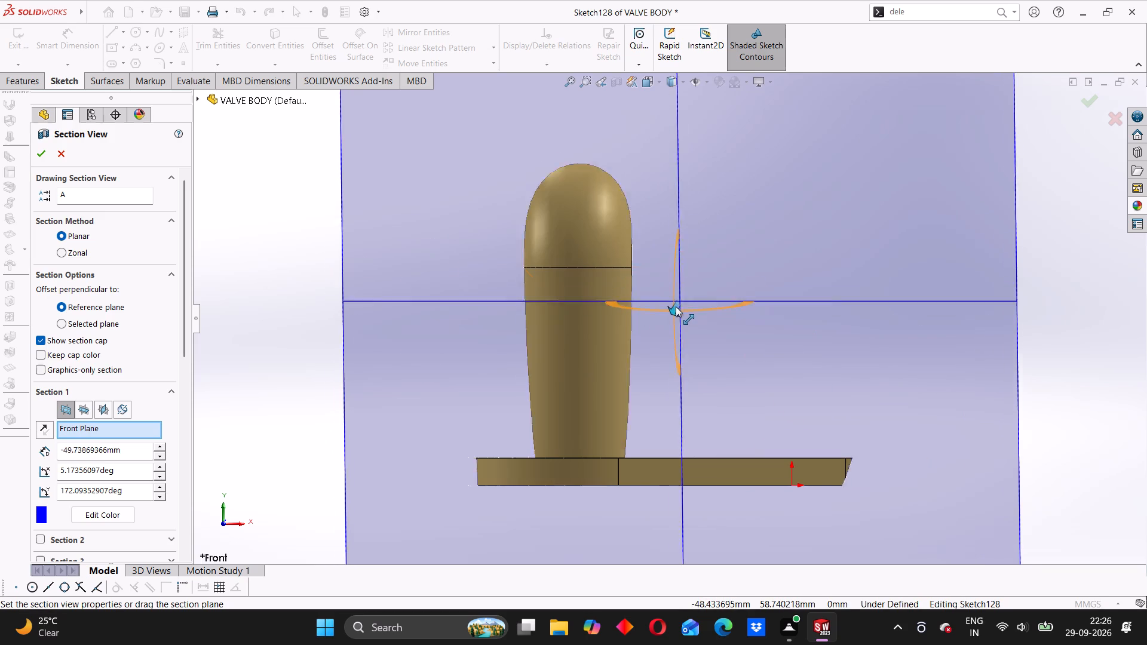
left_click_drag(676, 306, 600, 359)
Bring the section plane back into the valve body at about 14 mm offset and turn it round to about 345°.
scroll(630, 320, "up", 2)
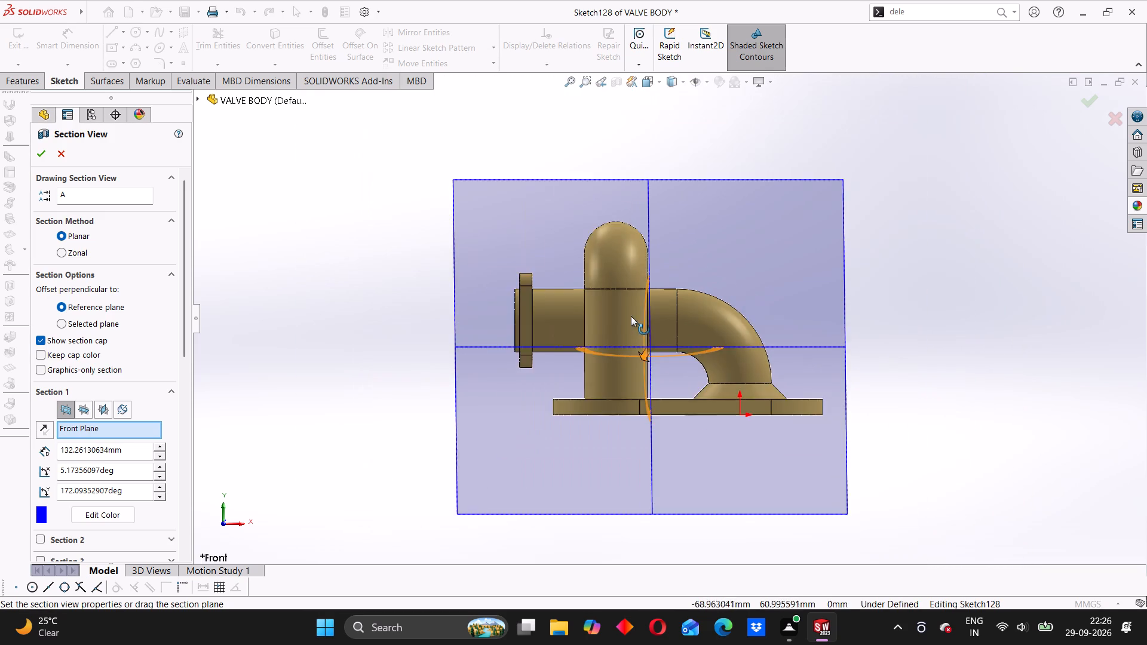
scroll(631, 316, "up", 4)
middle_click_drag(699, 332, 615, 428)
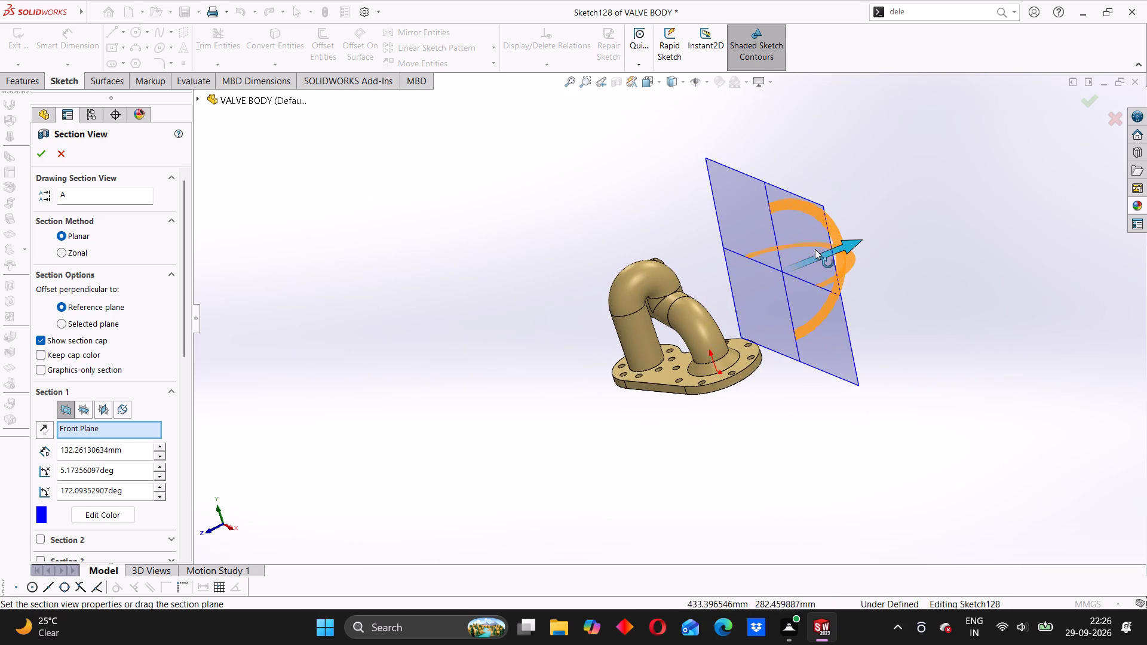
left_click_drag(811, 257, 723, 290)
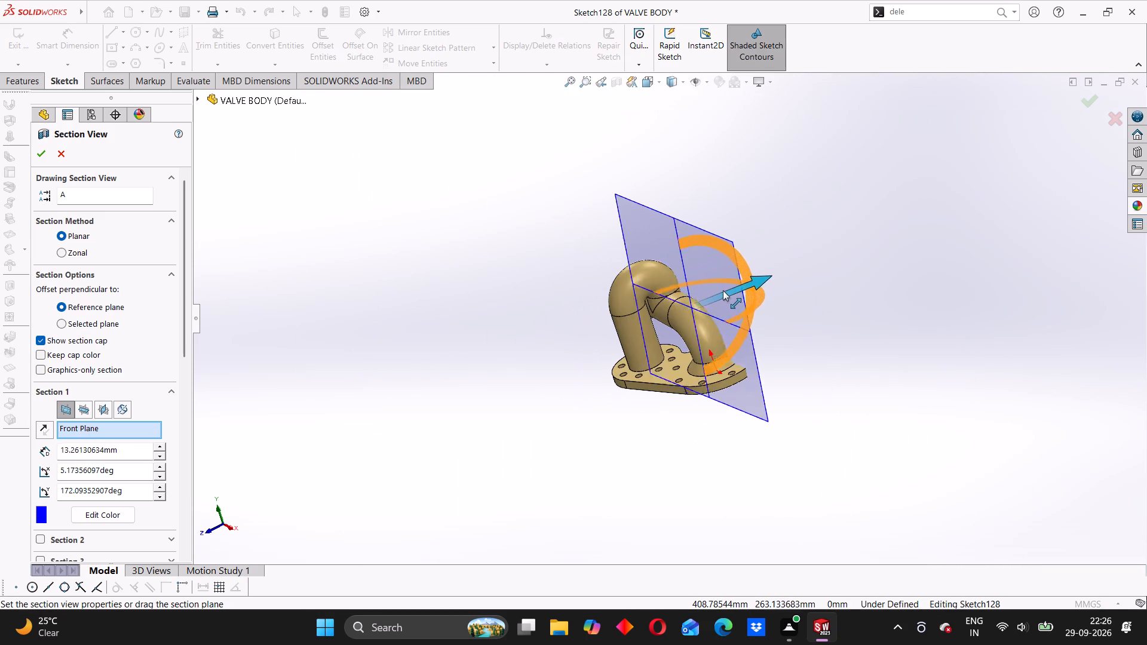
left_click_drag(723, 290, 740, 279)
left_click_drag(759, 254, 648, 340)
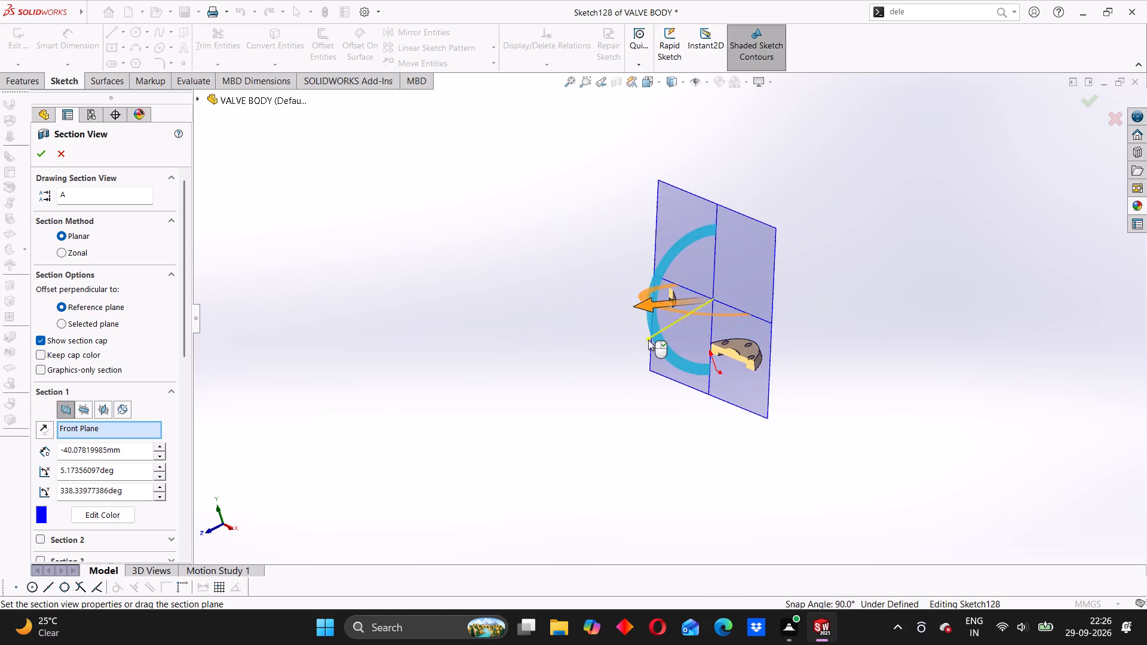
left_click_drag(648, 340, 657, 343)
left_click_drag(648, 323, 631, 331)
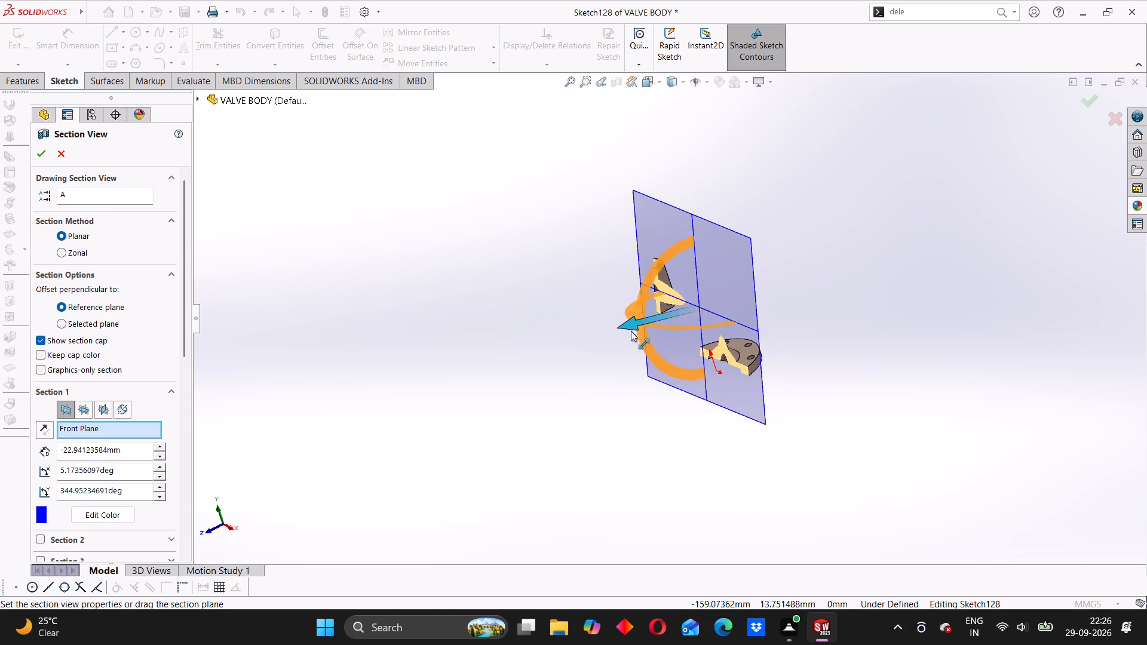
left_click_drag(631, 331, 607, 345)
Set the section plane's second rotation to about 9.68° with about 12.8 mm offset and apply the section view.
middle_click_drag(608, 378, 698, 362)
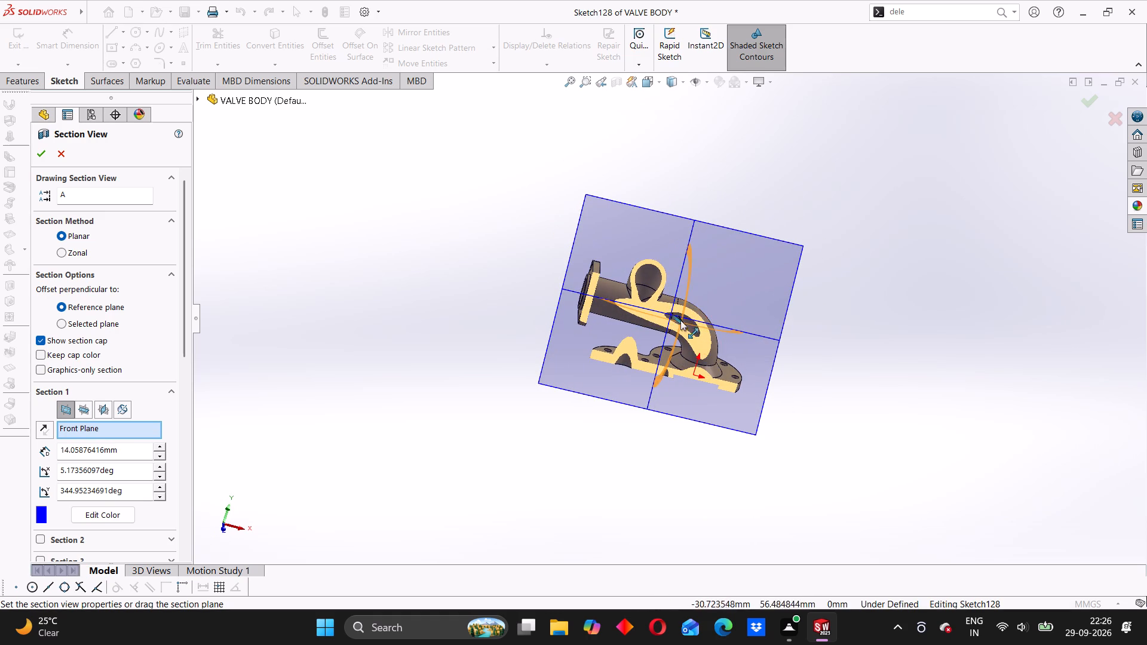
left_click_drag(686, 293, 685, 306)
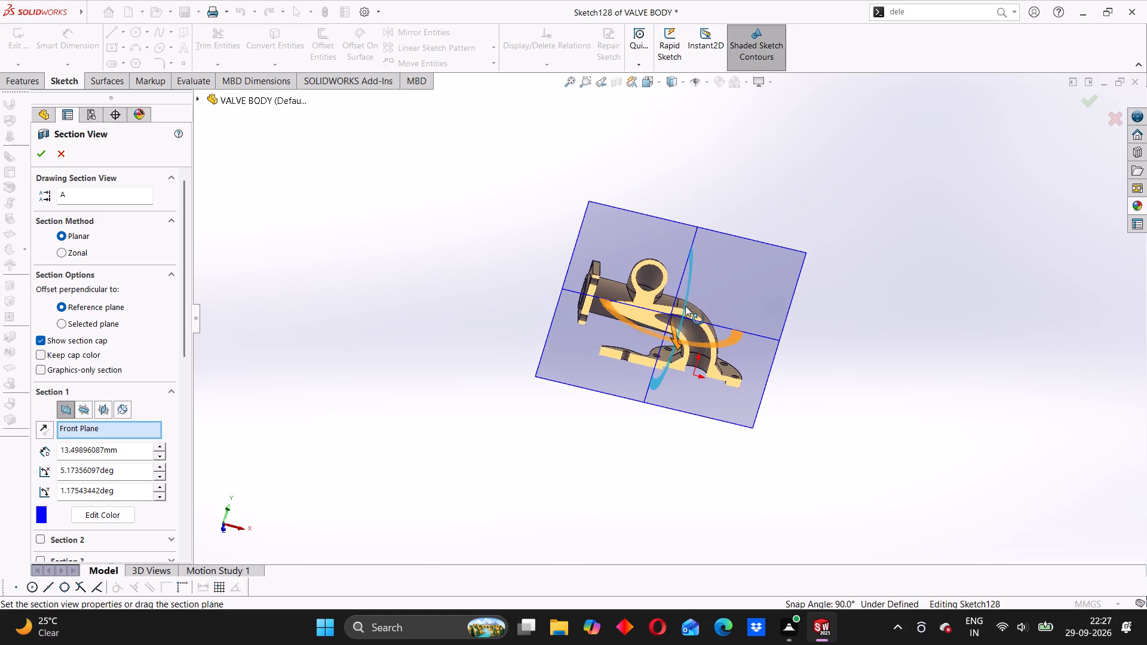
left_click_drag(685, 306, 683, 308)
middle_click_drag(660, 357, 719, 419)
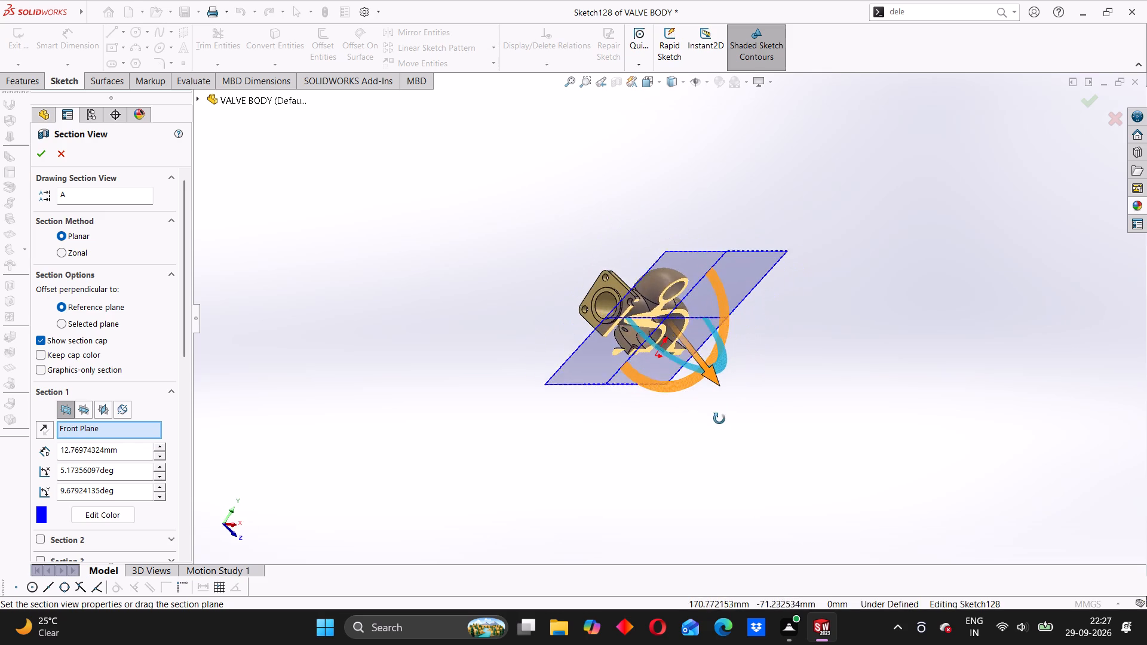
middle_click_drag(719, 419, 746, 432)
middle_click_drag(815, 369, 721, 254)
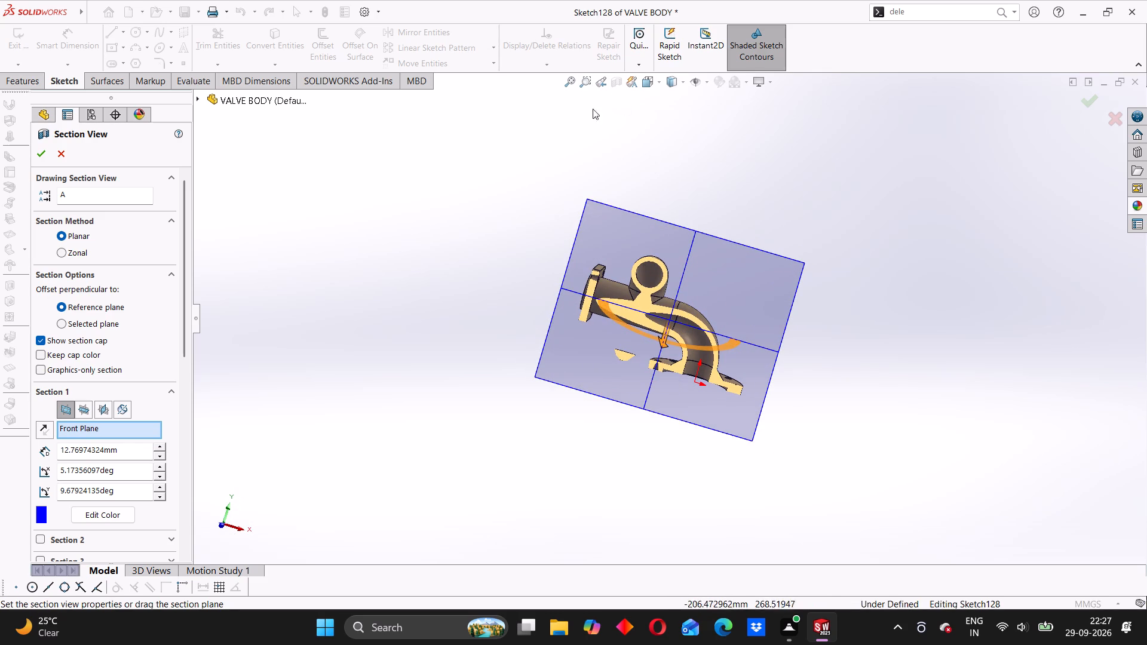
scroll(757, 277, "up", 2)
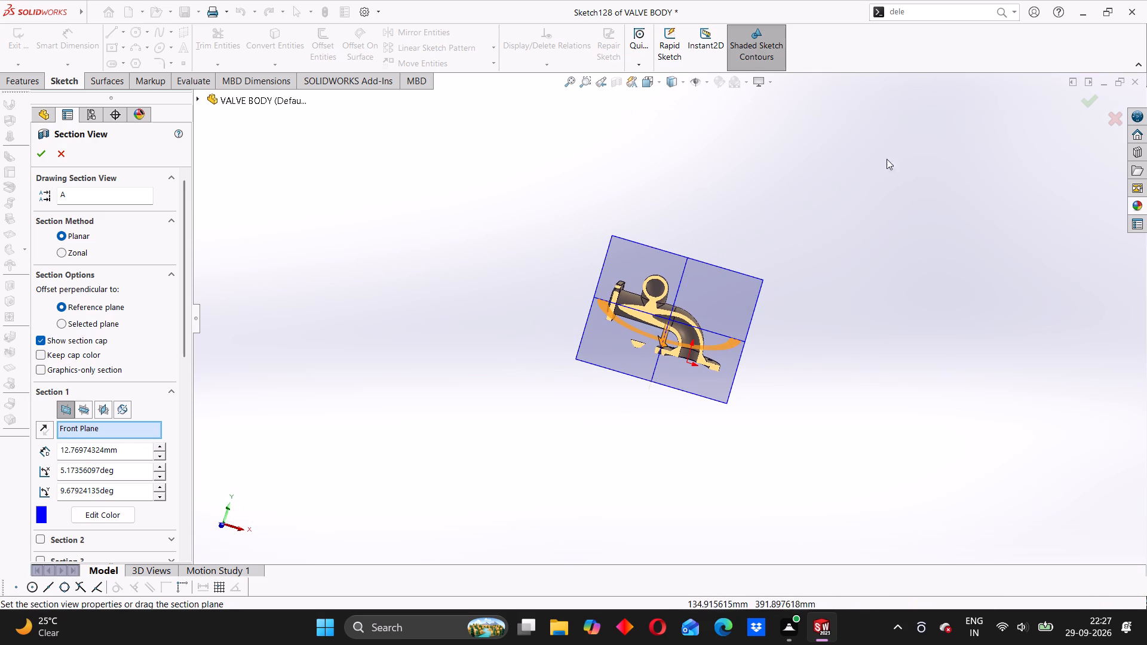
left_click(1079, 102)
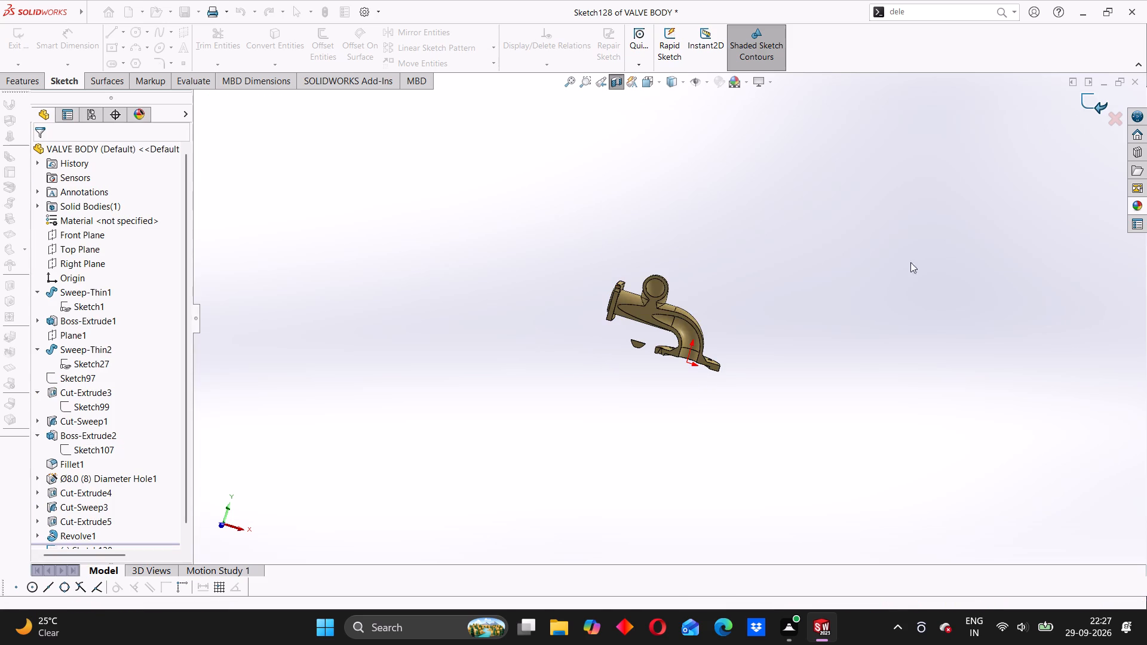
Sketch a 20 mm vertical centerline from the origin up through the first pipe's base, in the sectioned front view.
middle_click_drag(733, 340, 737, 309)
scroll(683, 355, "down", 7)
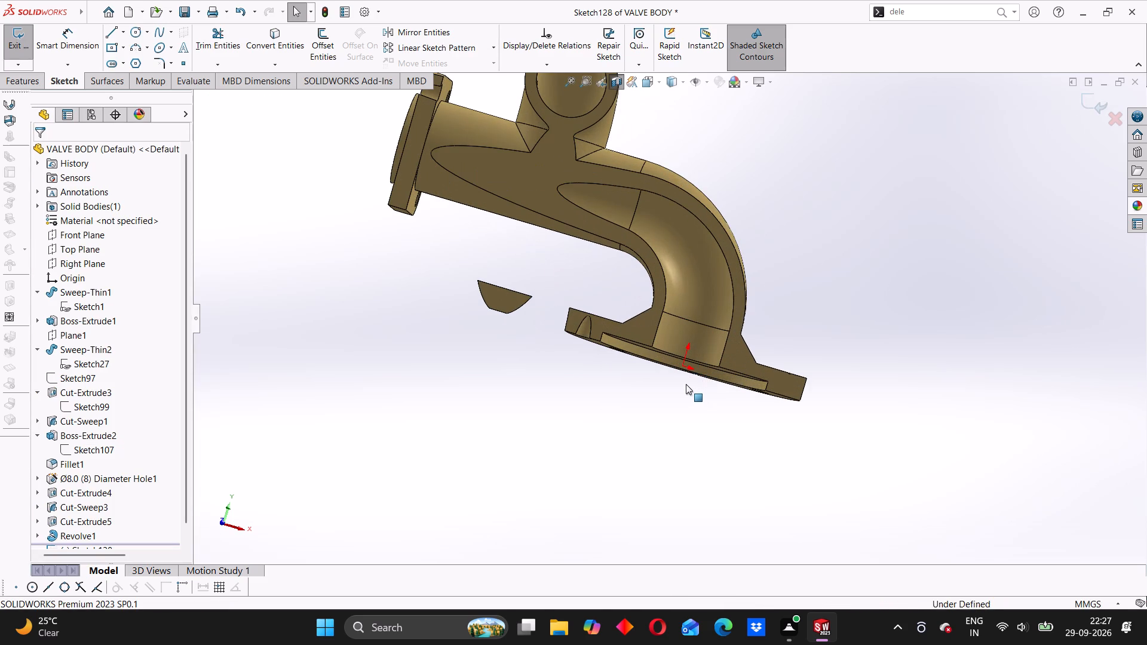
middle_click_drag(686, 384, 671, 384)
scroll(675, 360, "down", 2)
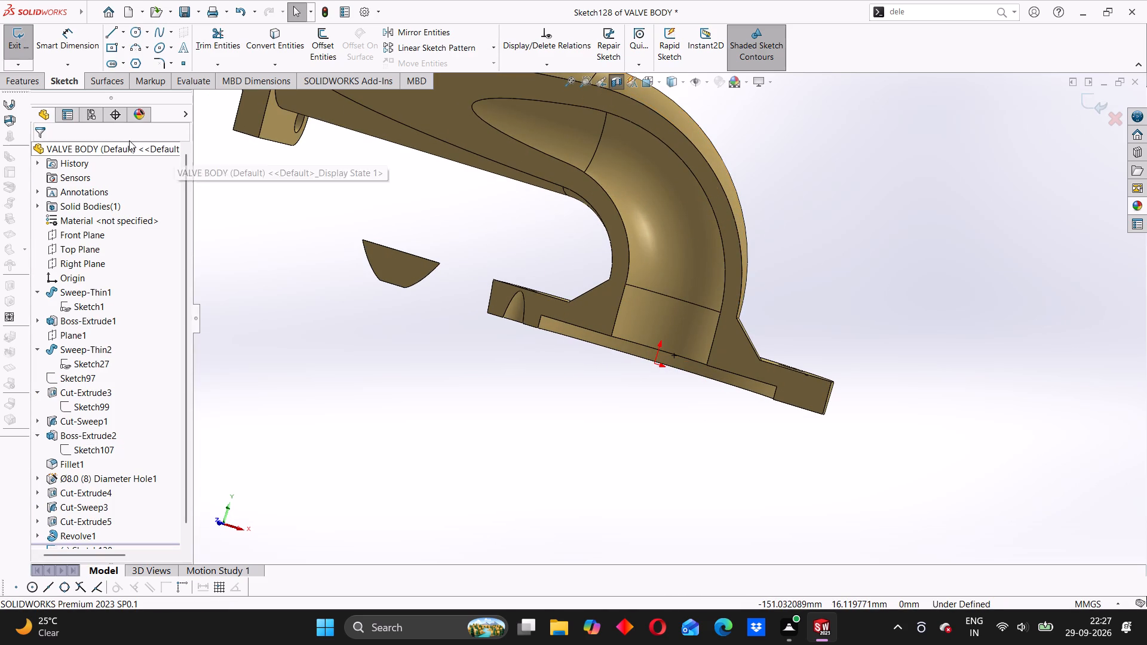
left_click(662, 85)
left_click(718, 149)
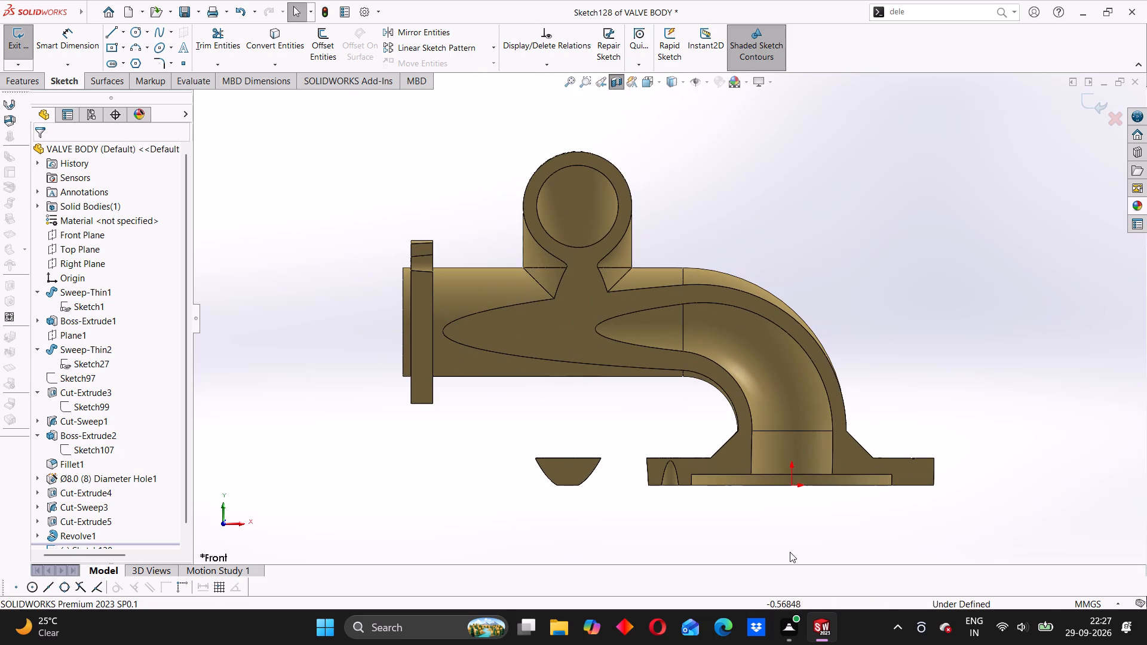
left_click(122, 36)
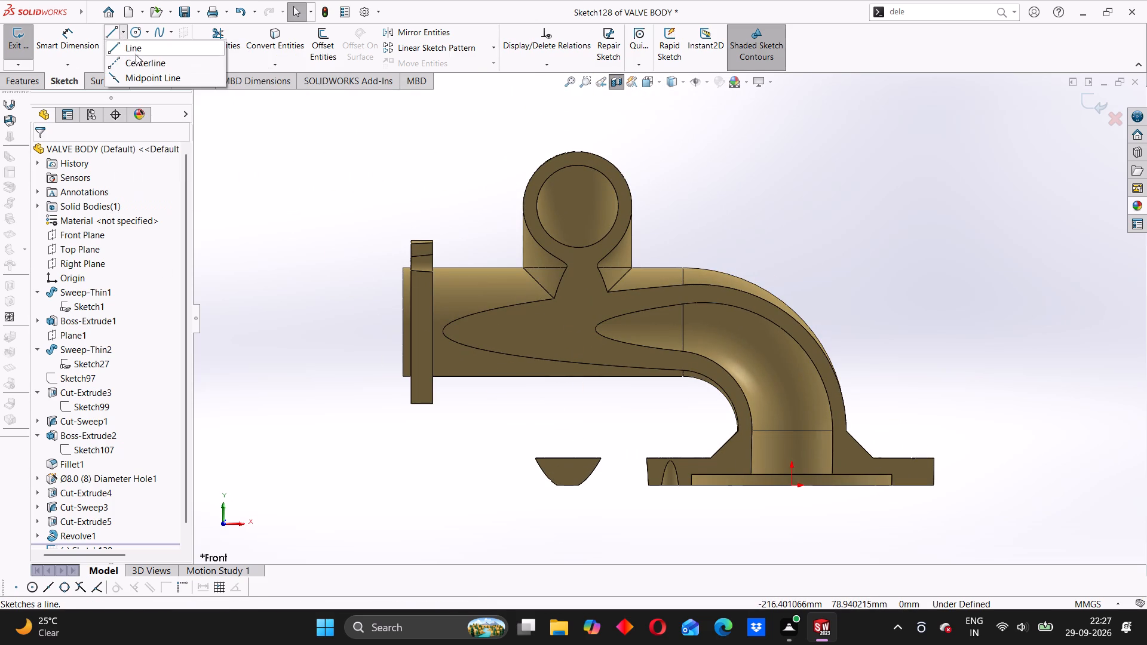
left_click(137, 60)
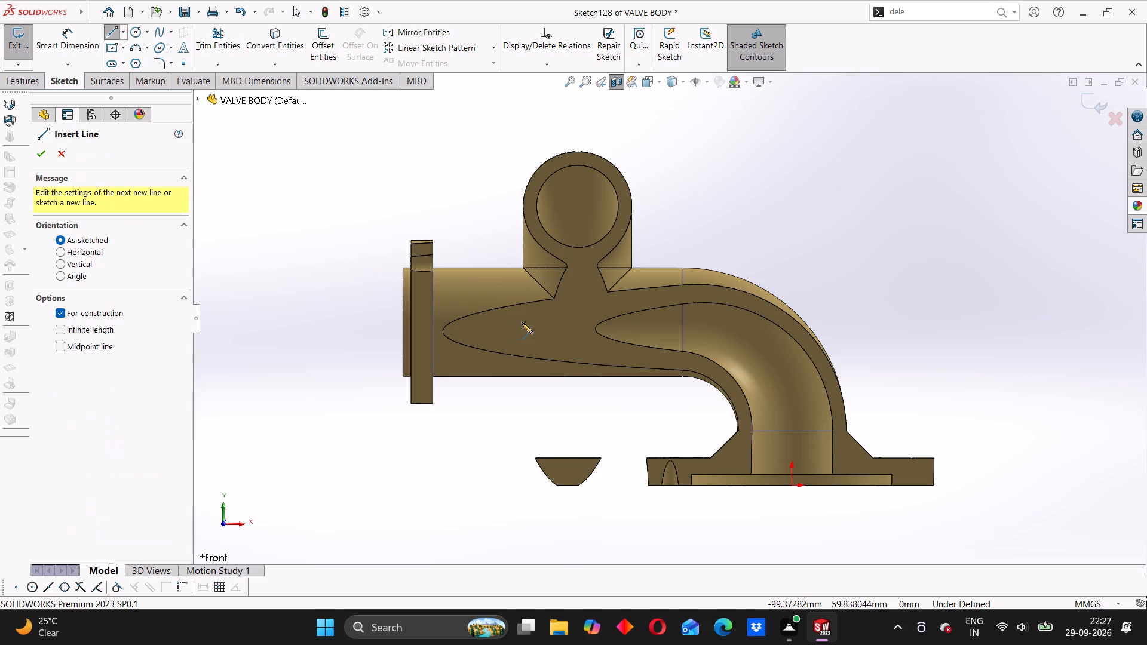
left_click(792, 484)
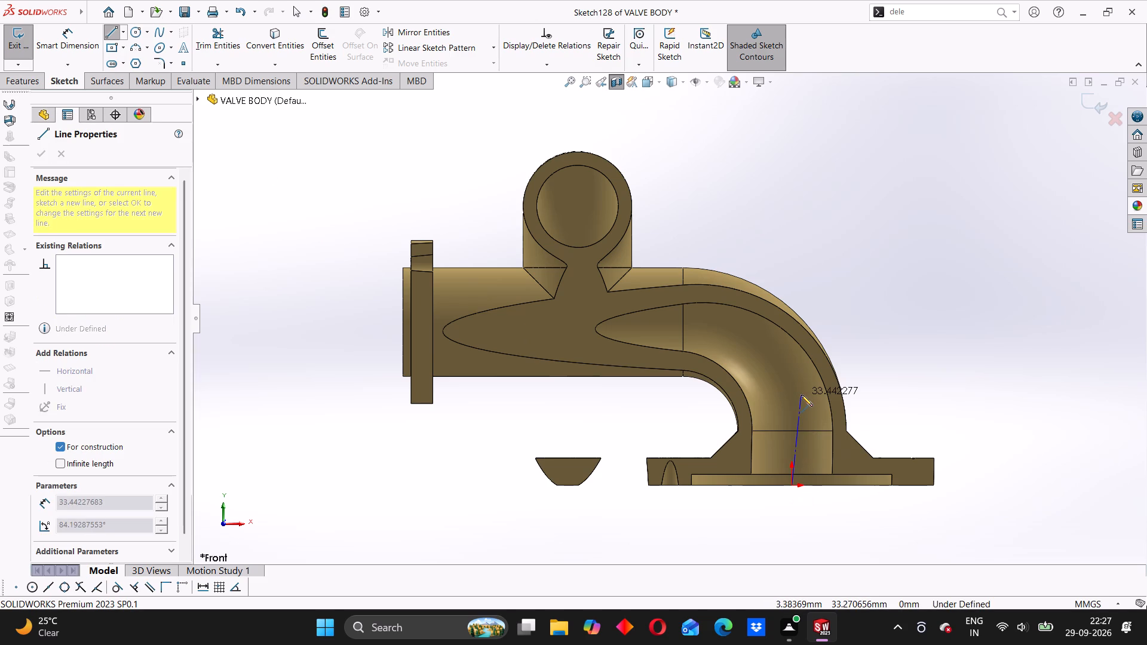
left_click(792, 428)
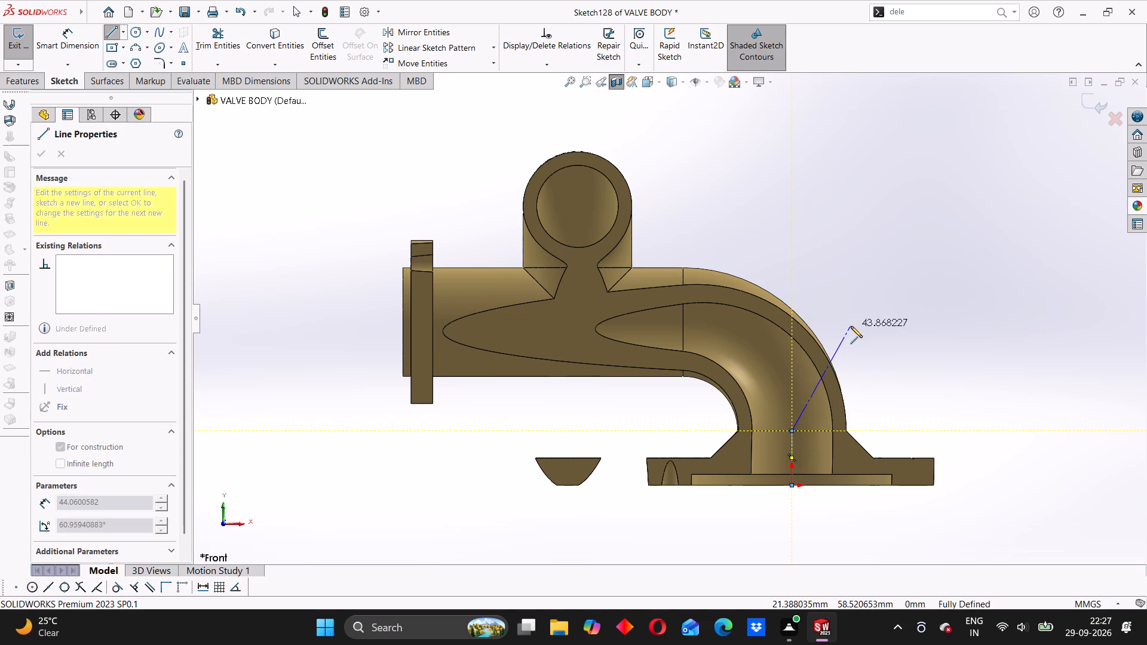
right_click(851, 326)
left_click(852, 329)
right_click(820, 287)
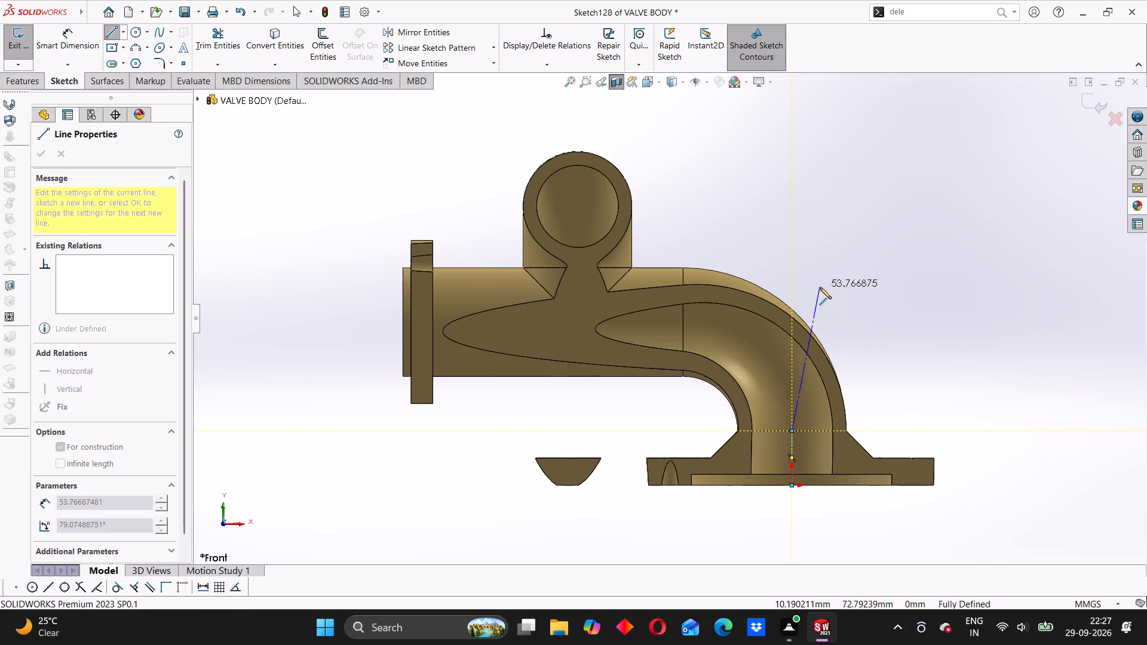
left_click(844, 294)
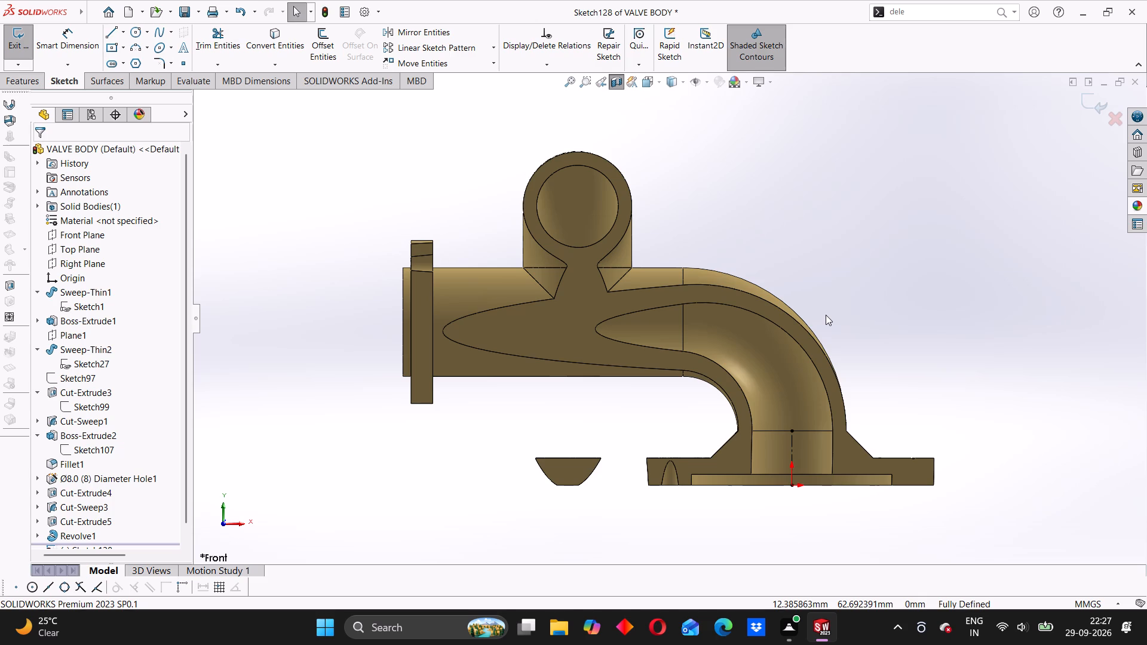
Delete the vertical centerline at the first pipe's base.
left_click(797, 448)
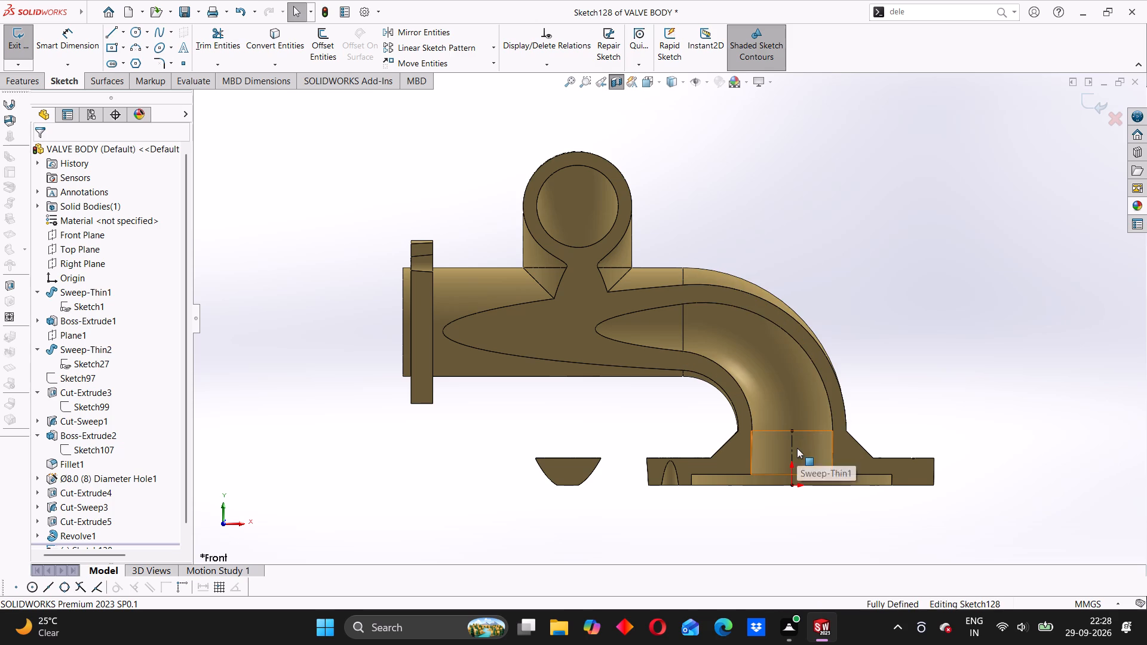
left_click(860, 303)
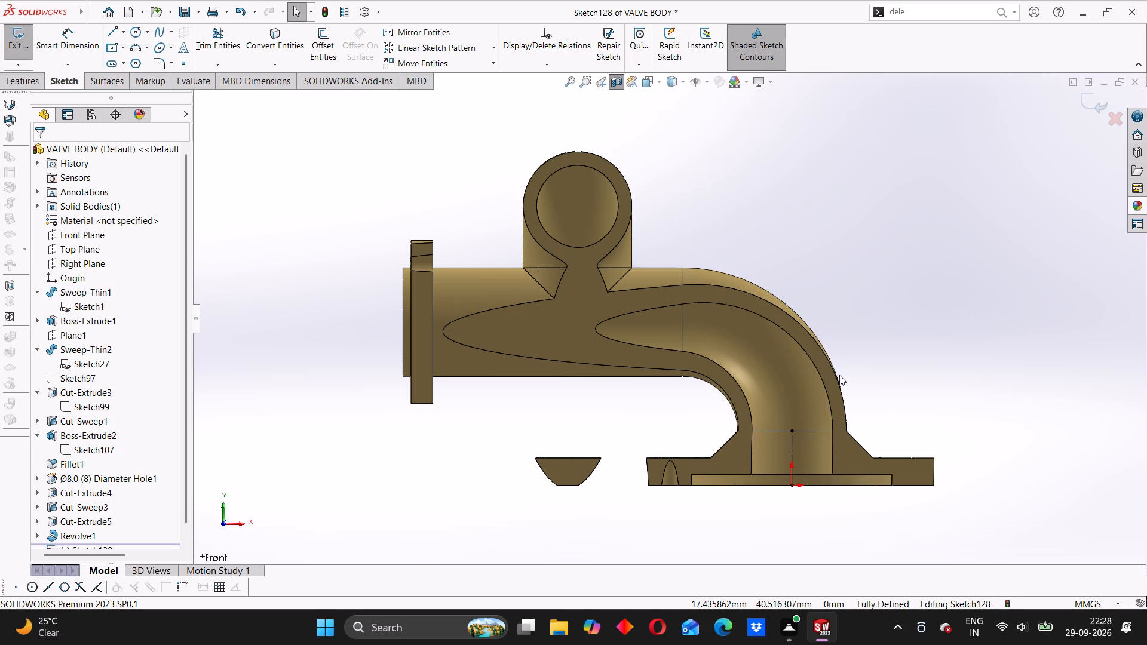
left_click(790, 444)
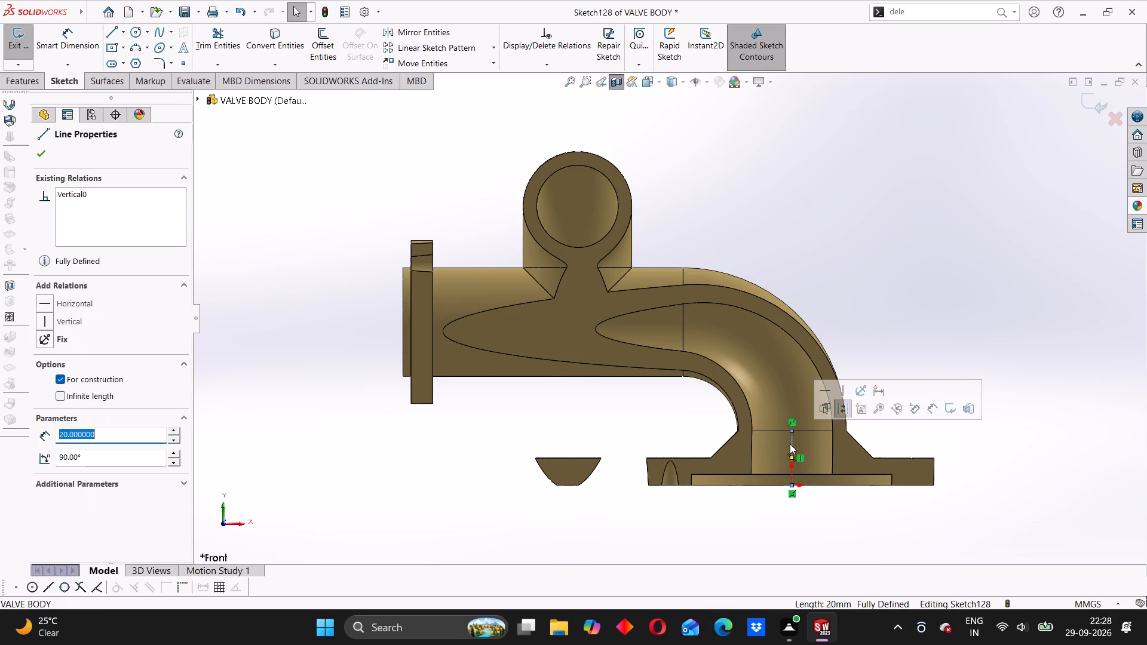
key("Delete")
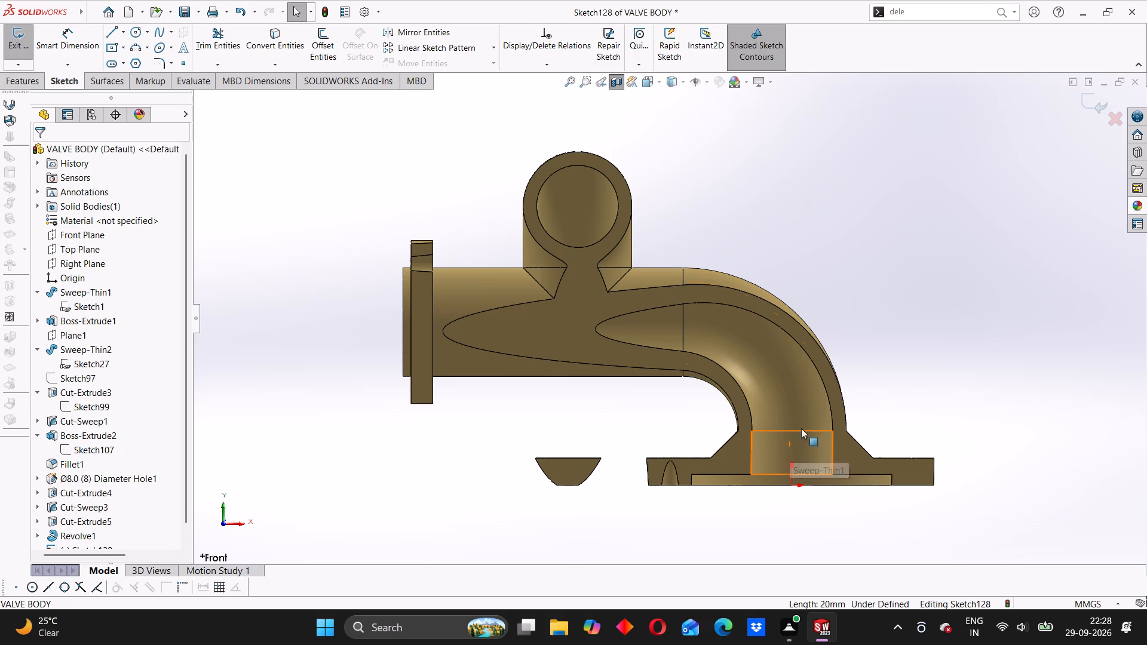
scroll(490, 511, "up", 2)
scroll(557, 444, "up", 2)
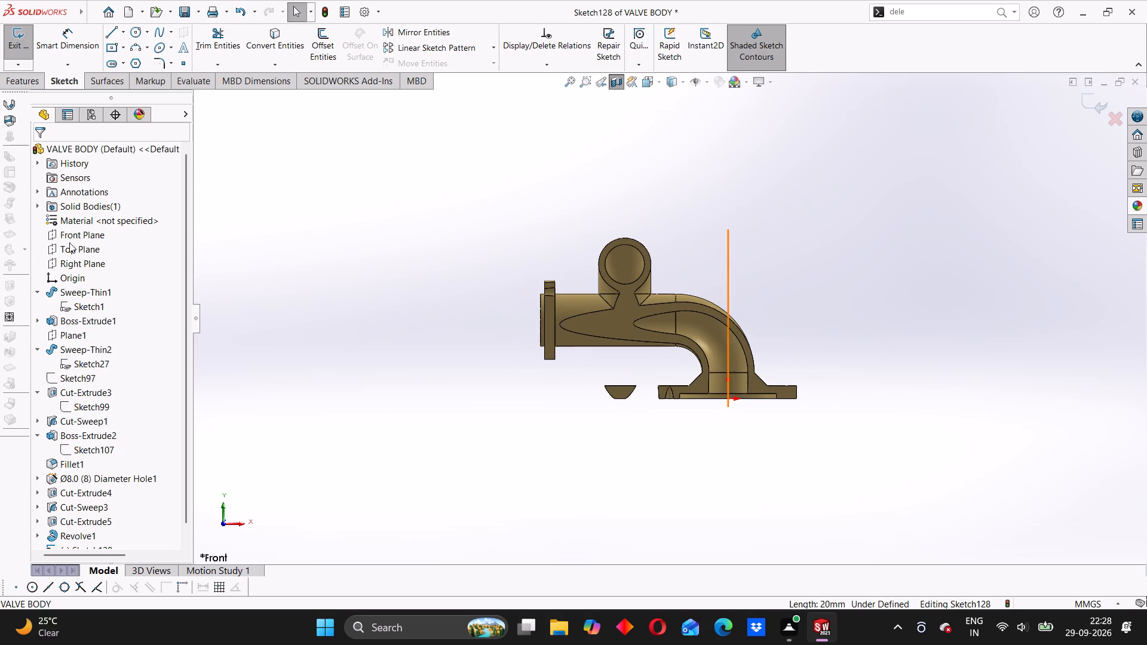
Sketch a closed four-line profile from the origin: 20 mm vertical line, horizontal top to the bore wall, outward slant, and base about 33 mm long.
left_click(115, 30)
scroll(795, 372, "down", 2)
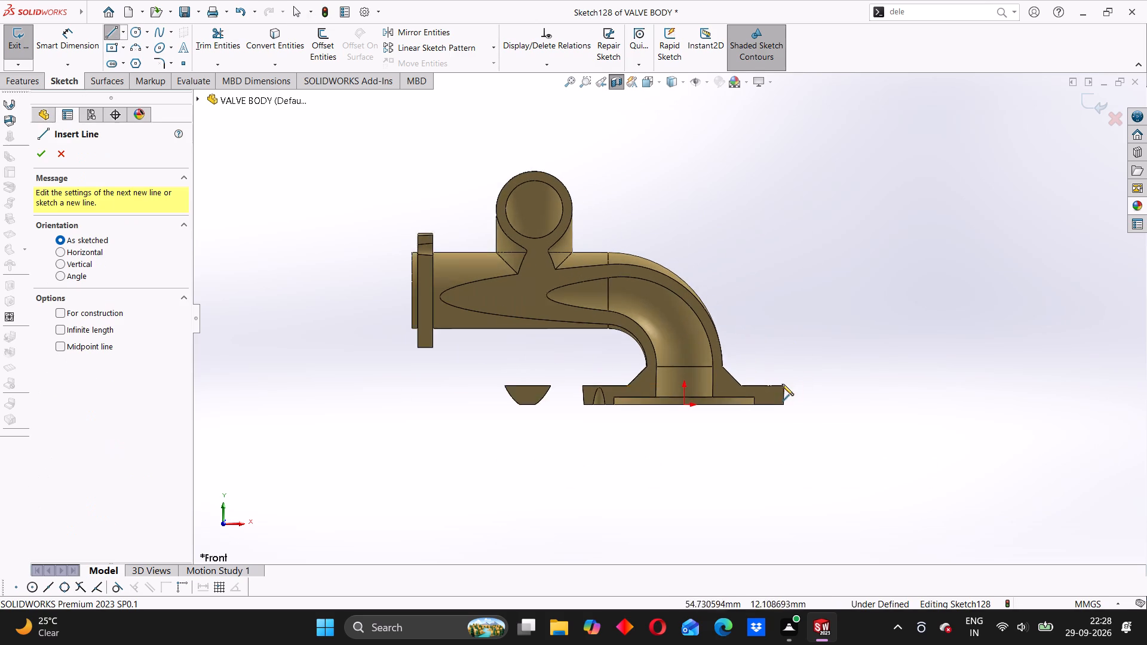
scroll(782, 384, "down", 2)
left_click(655, 402)
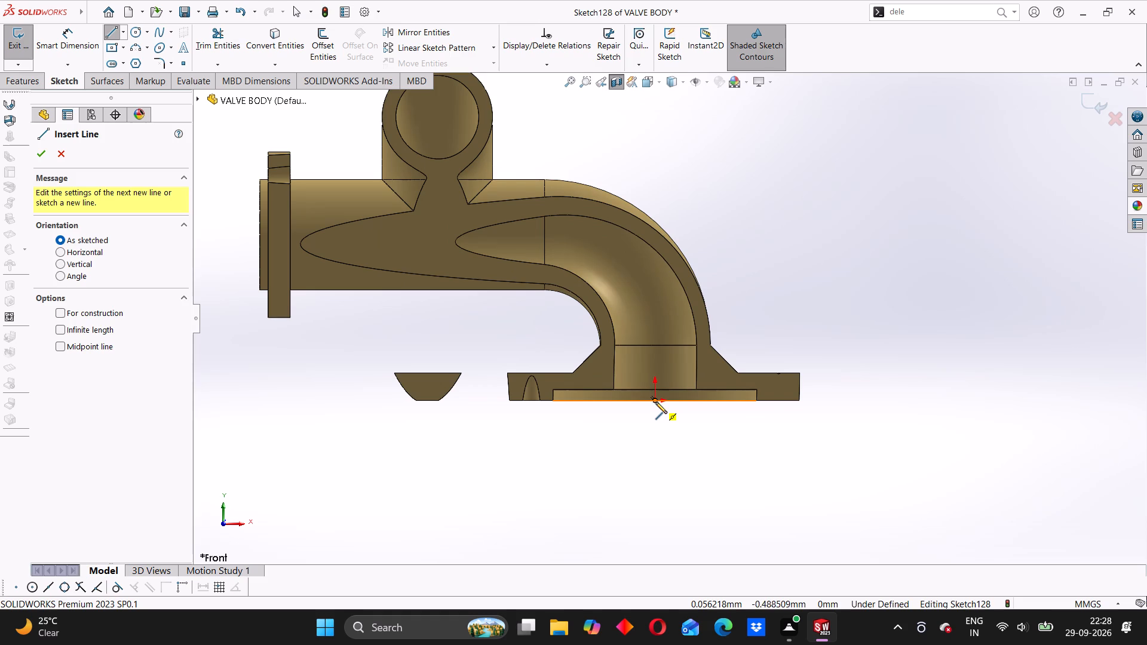
left_click(658, 346)
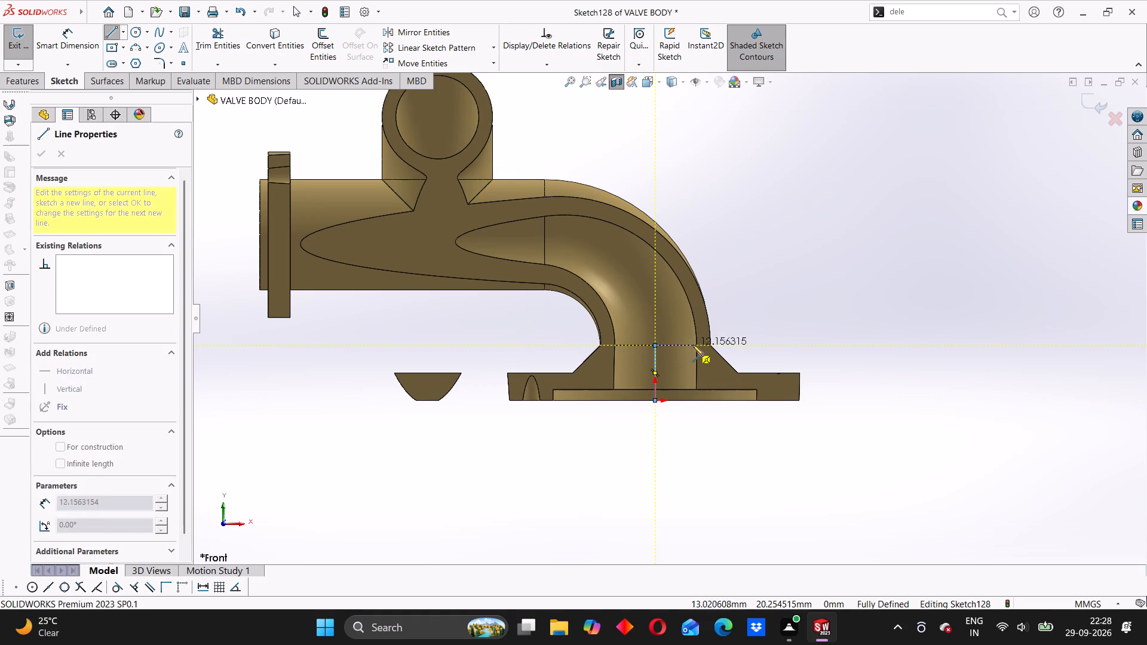
left_click(698, 346)
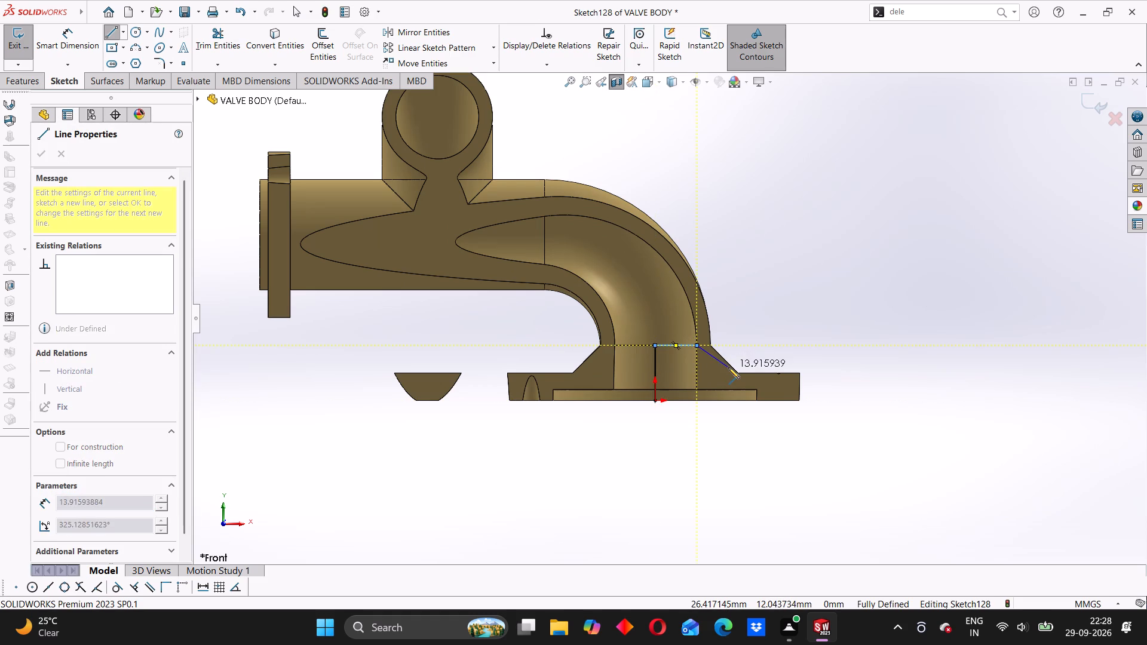
left_click(747, 400)
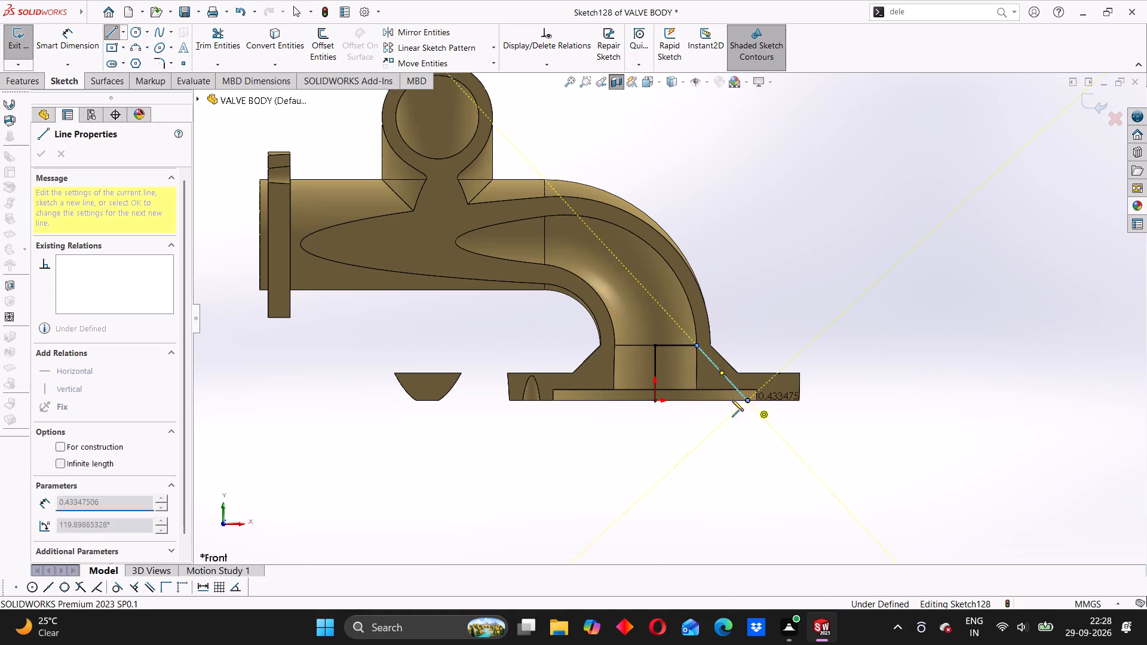
left_click(655, 400)
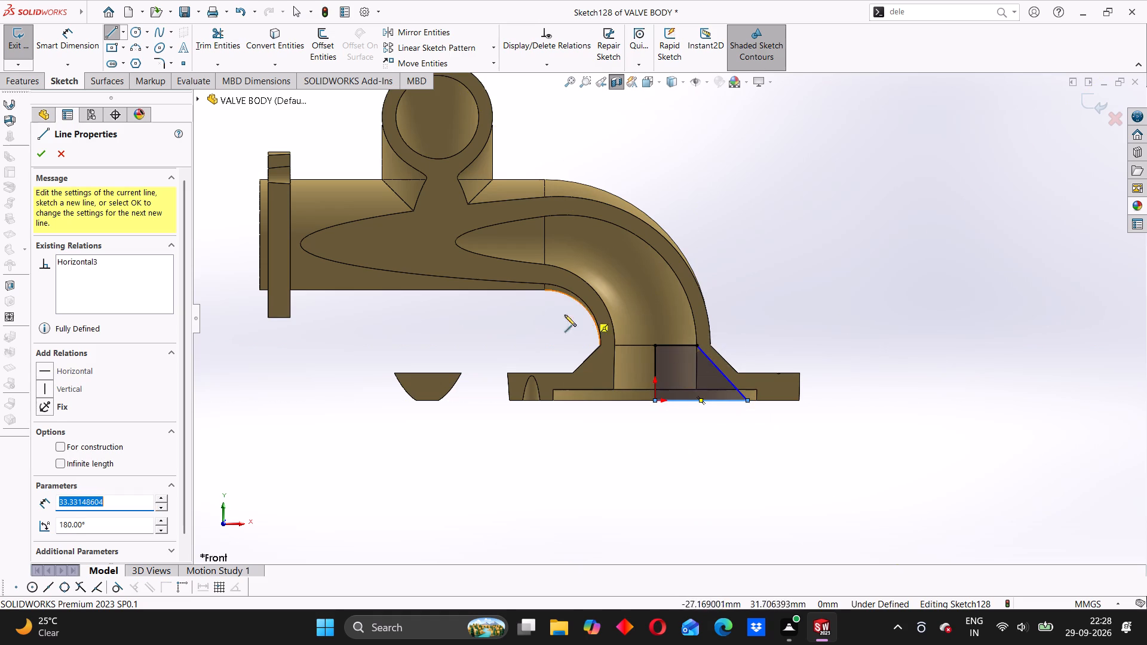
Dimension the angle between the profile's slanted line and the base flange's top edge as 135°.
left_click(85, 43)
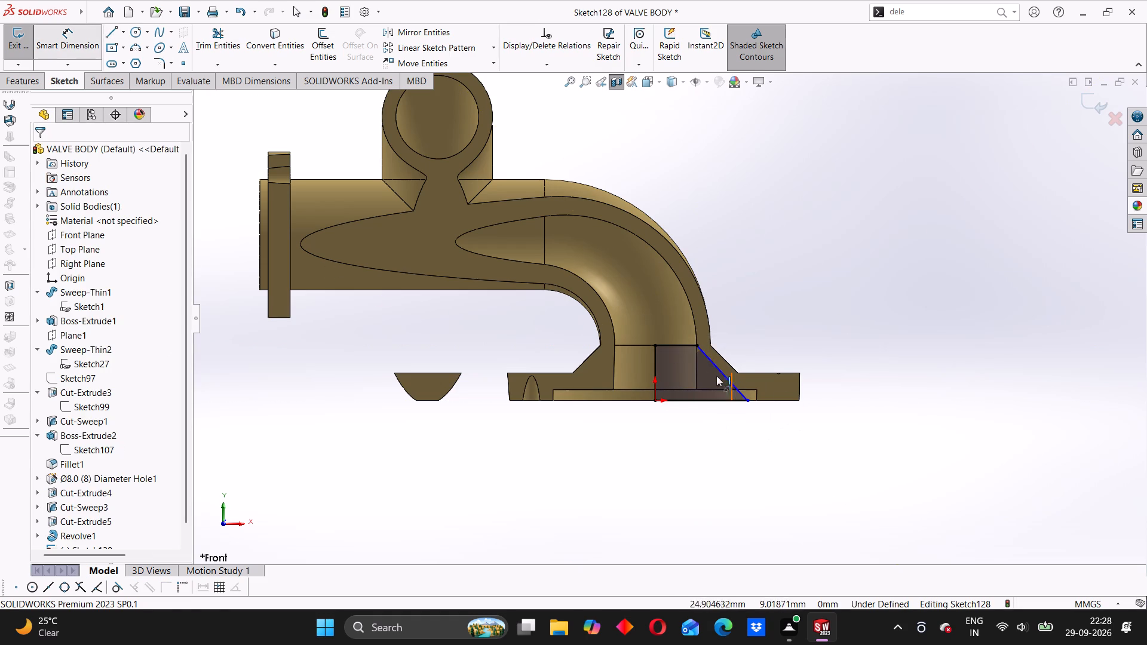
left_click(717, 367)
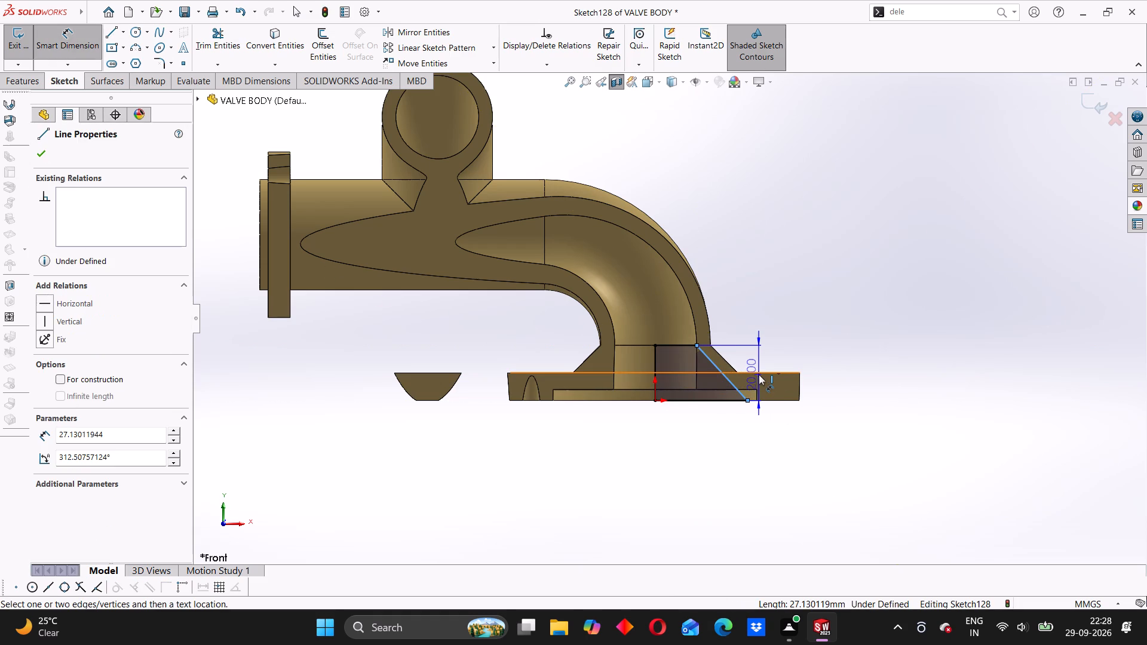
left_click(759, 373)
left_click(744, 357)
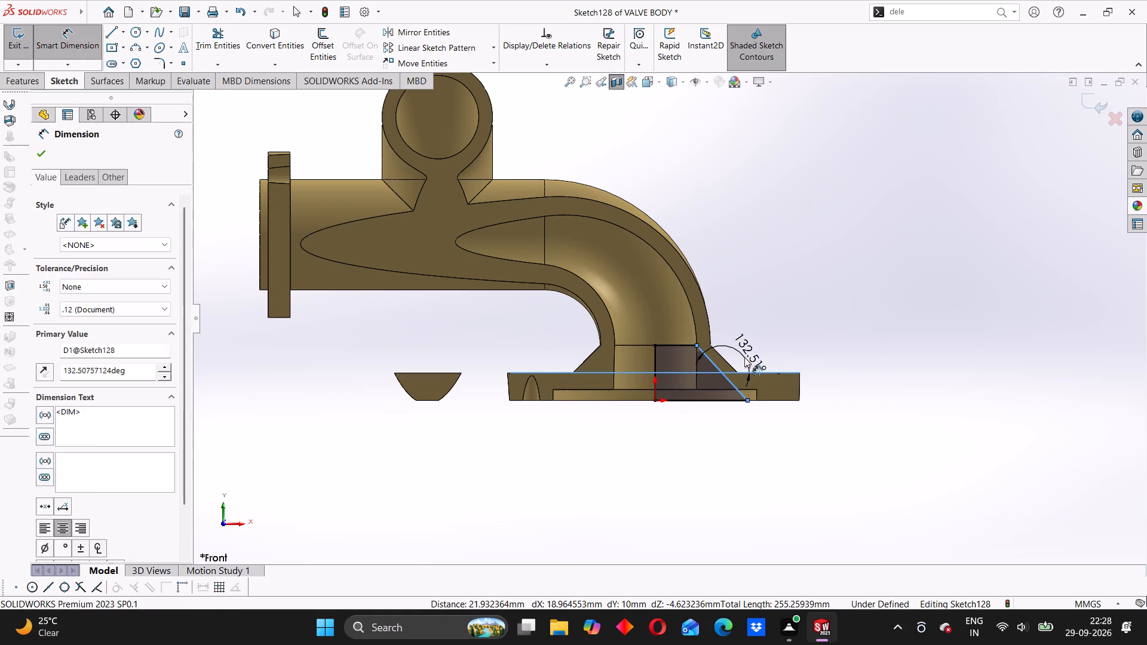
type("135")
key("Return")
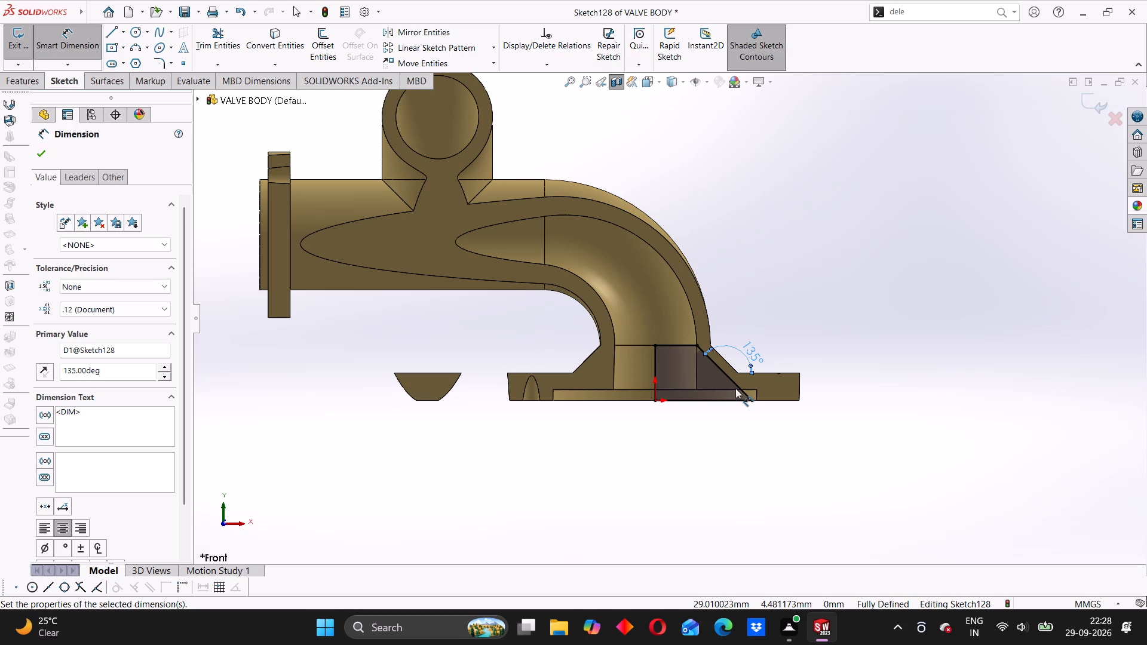
Delete the slanted line of the profile together with its angle dimension.
left_click(728, 379)
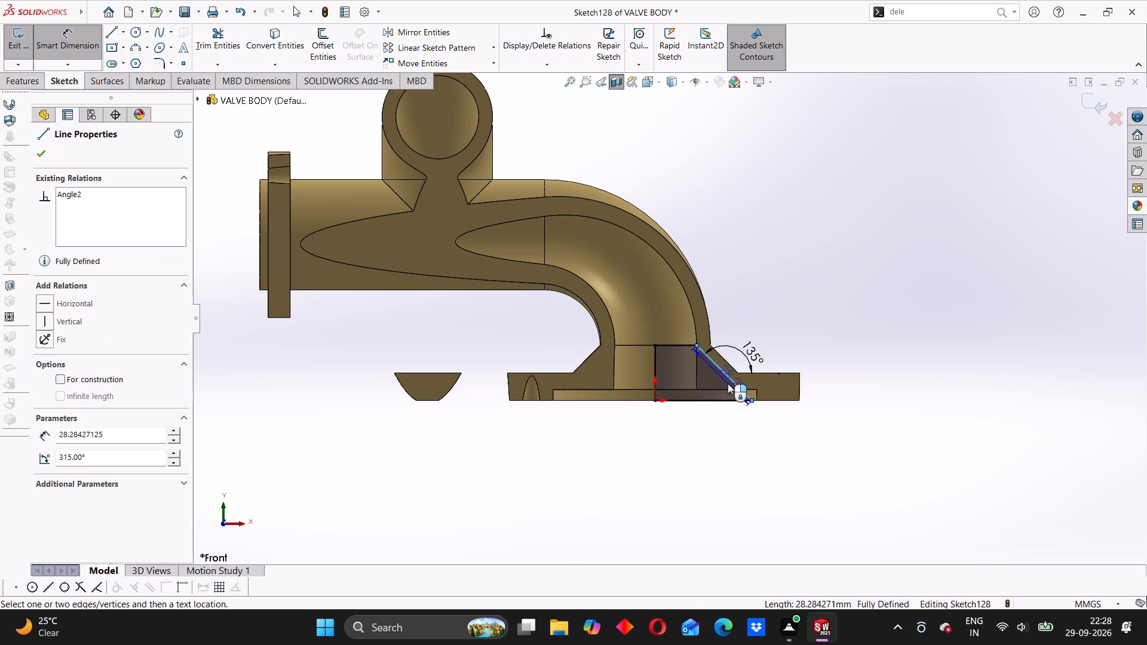
key("Delete")
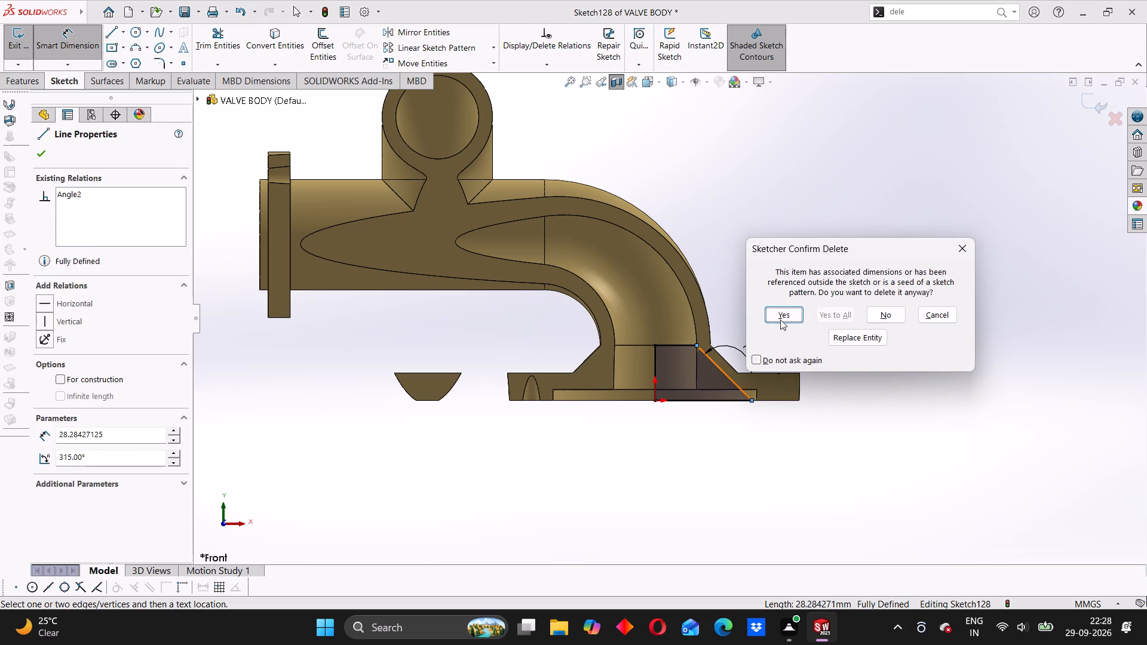
left_click(781, 316)
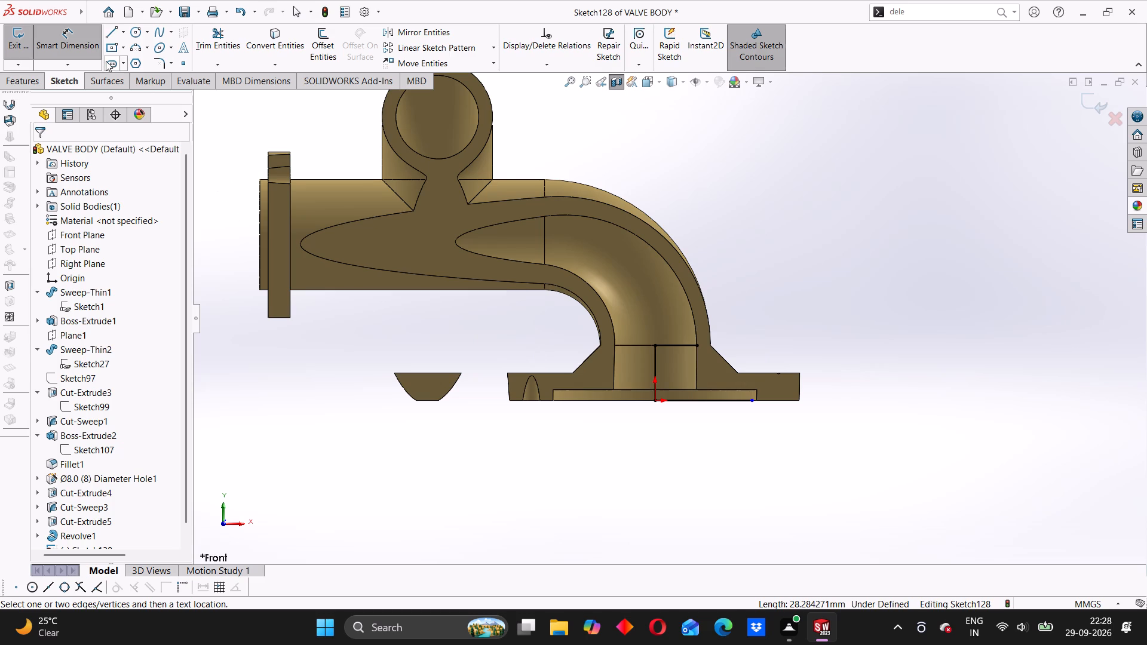
Close the profile with a new slanted line from the top line's outer end and a 4 mm vertical line down to the base line's end.
left_click(112, 30)
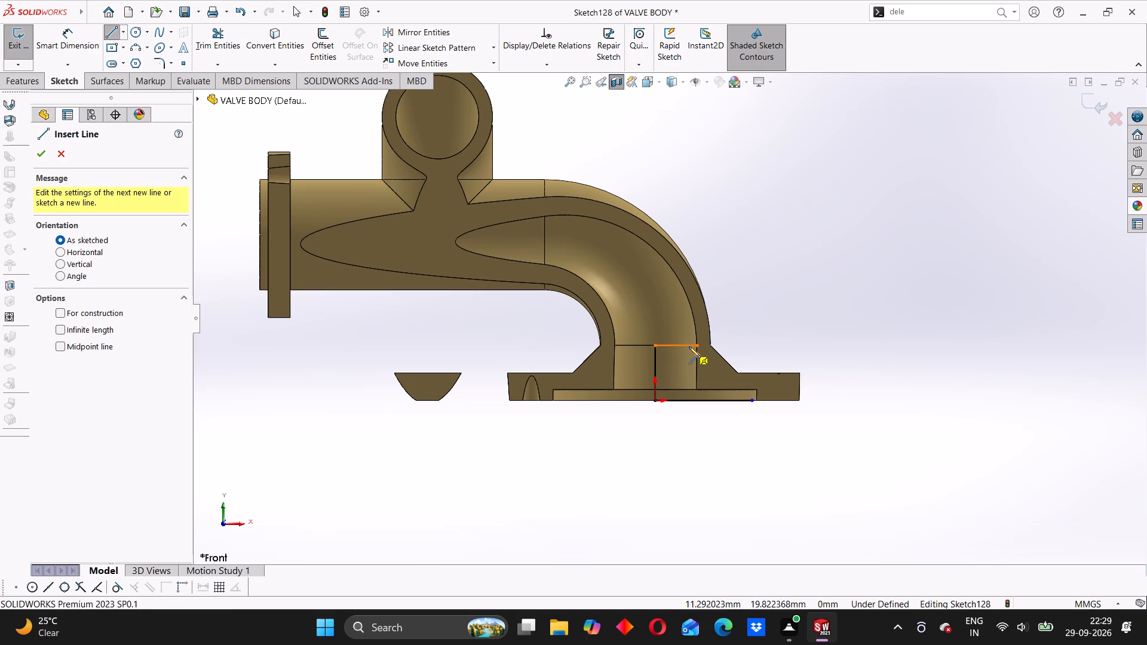
left_click(696, 346)
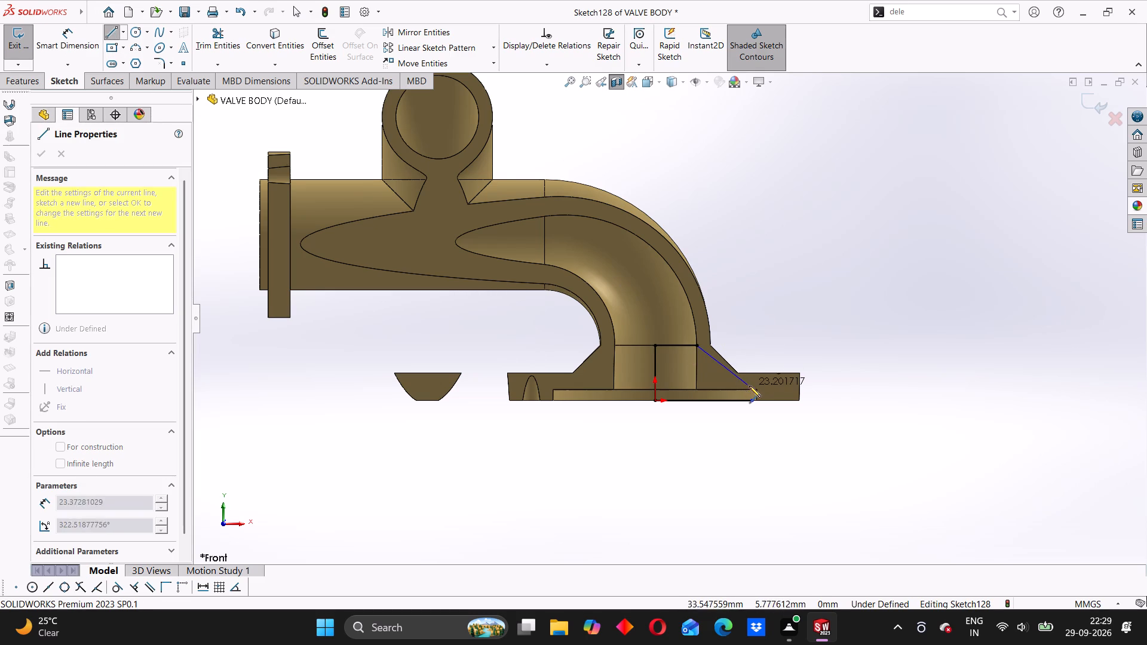
scroll(750, 389, "down", 4)
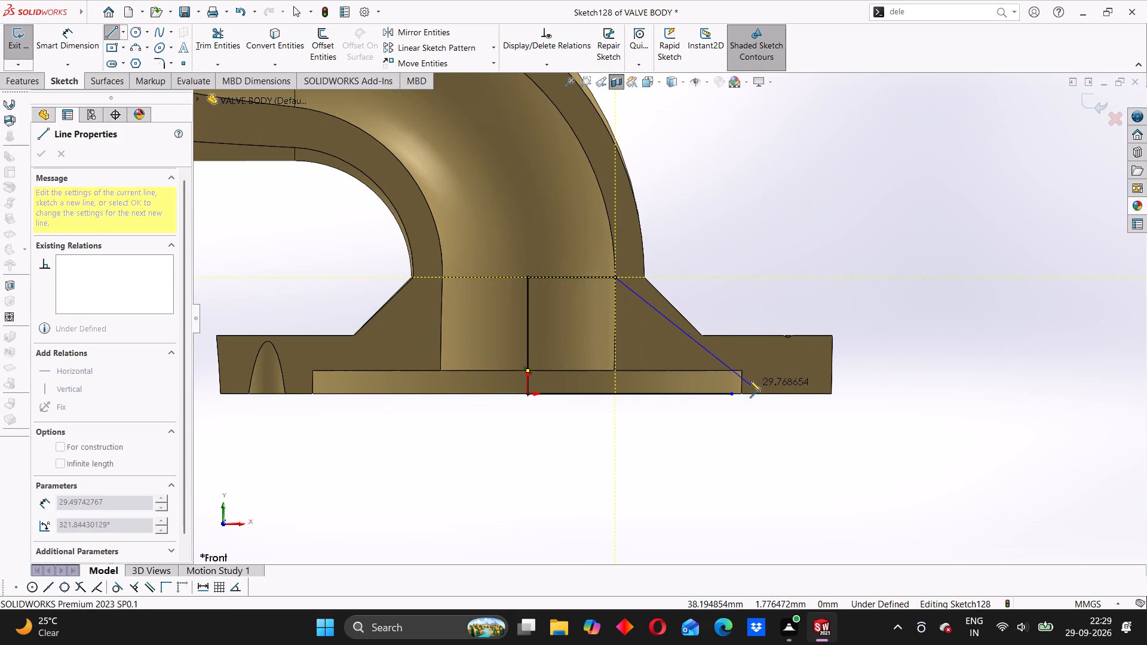
left_click(729, 370)
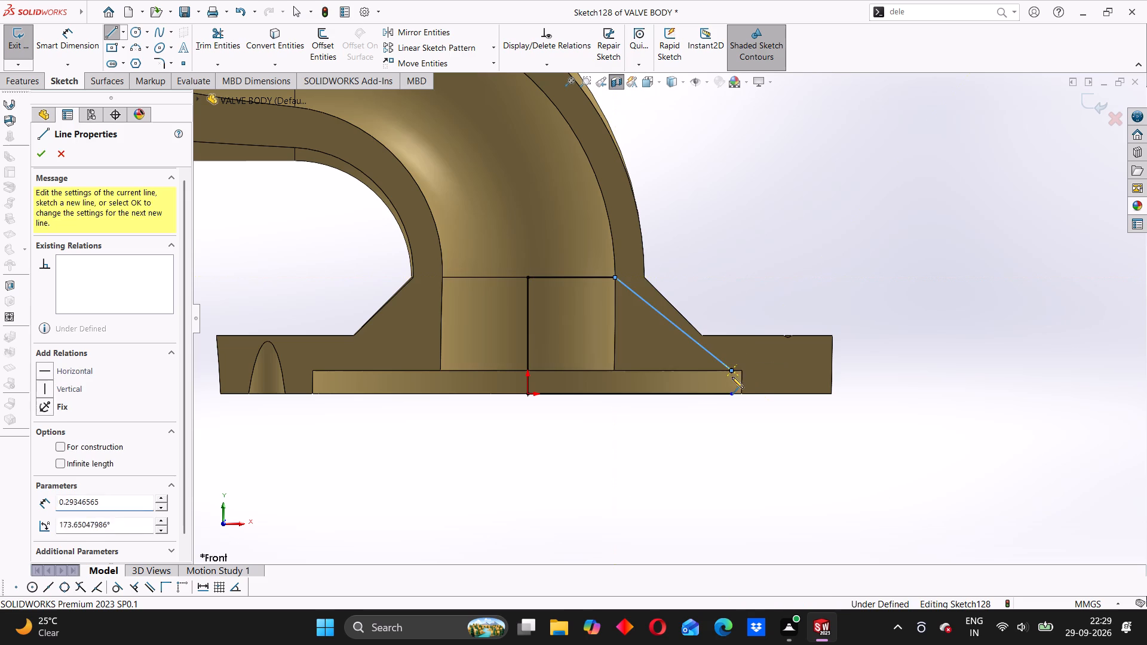
left_click(730, 393)
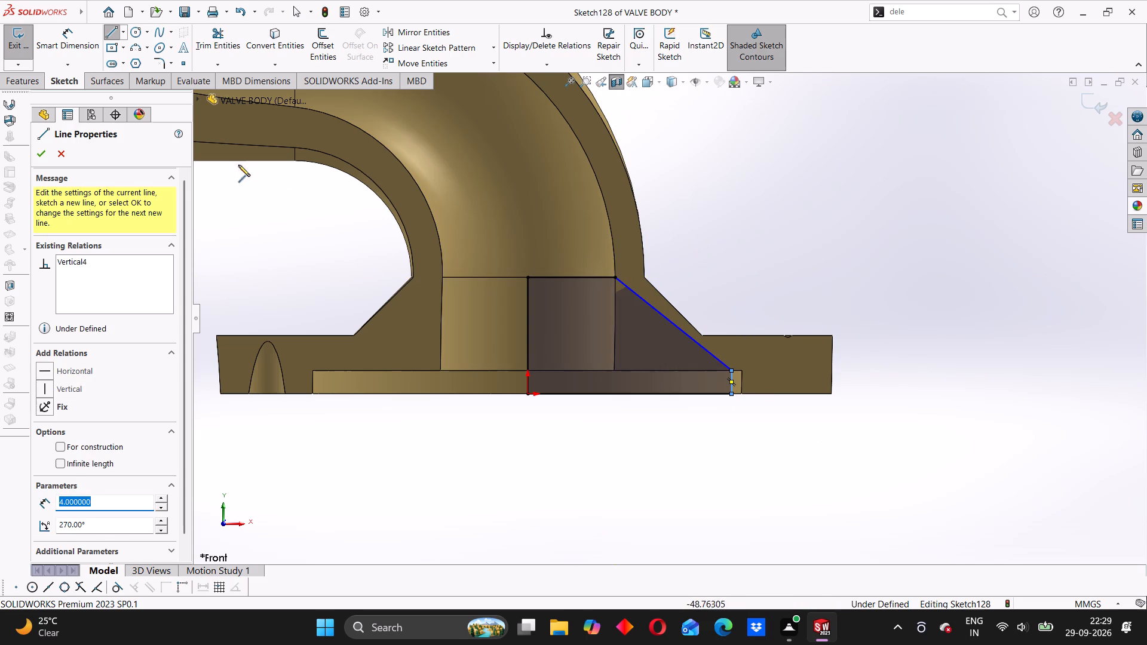
Dimension the angle between the new slanted line and the base flange's top edge as 135°.
left_click(84, 42)
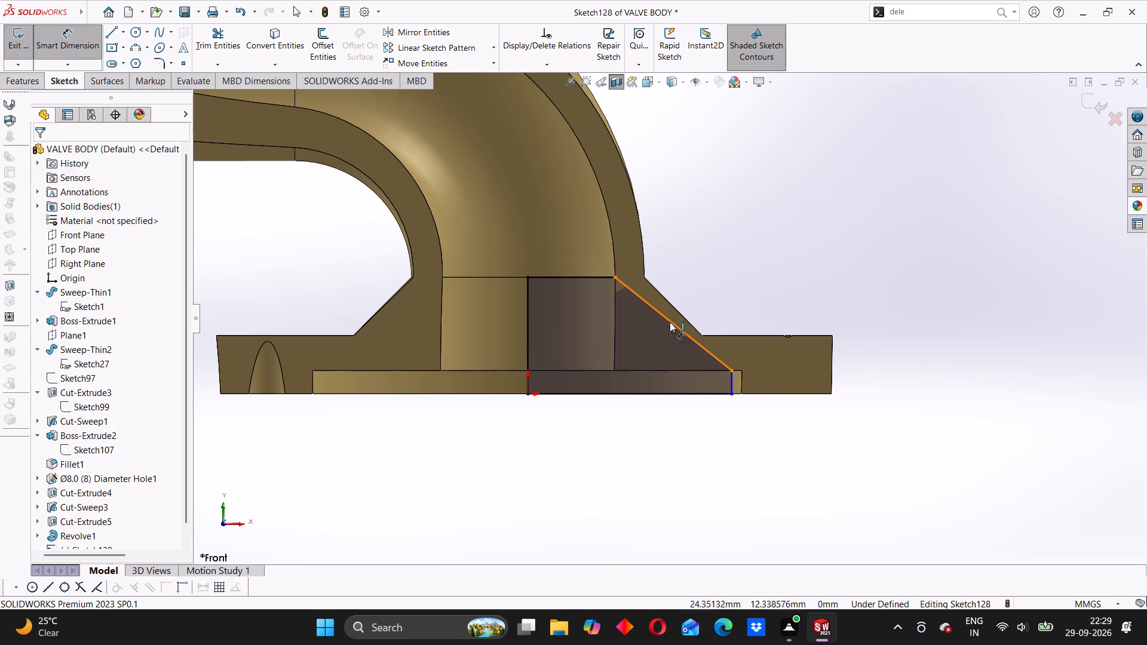
left_click(670, 322)
left_click(722, 335)
left_click(717, 309)
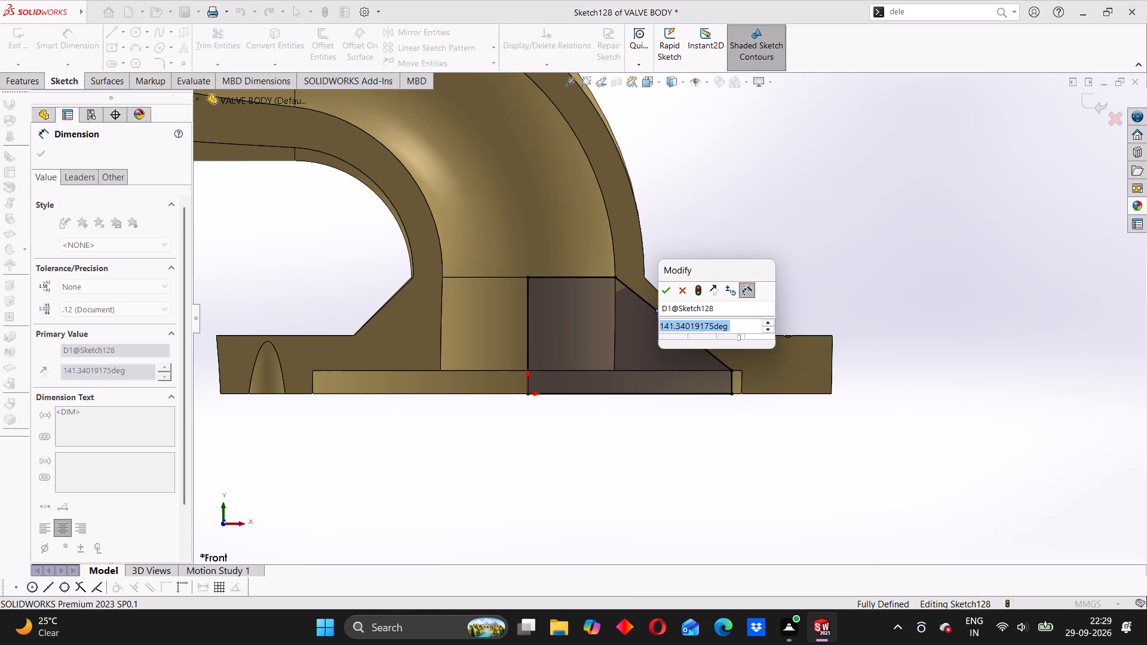
type("135")
key("Return")
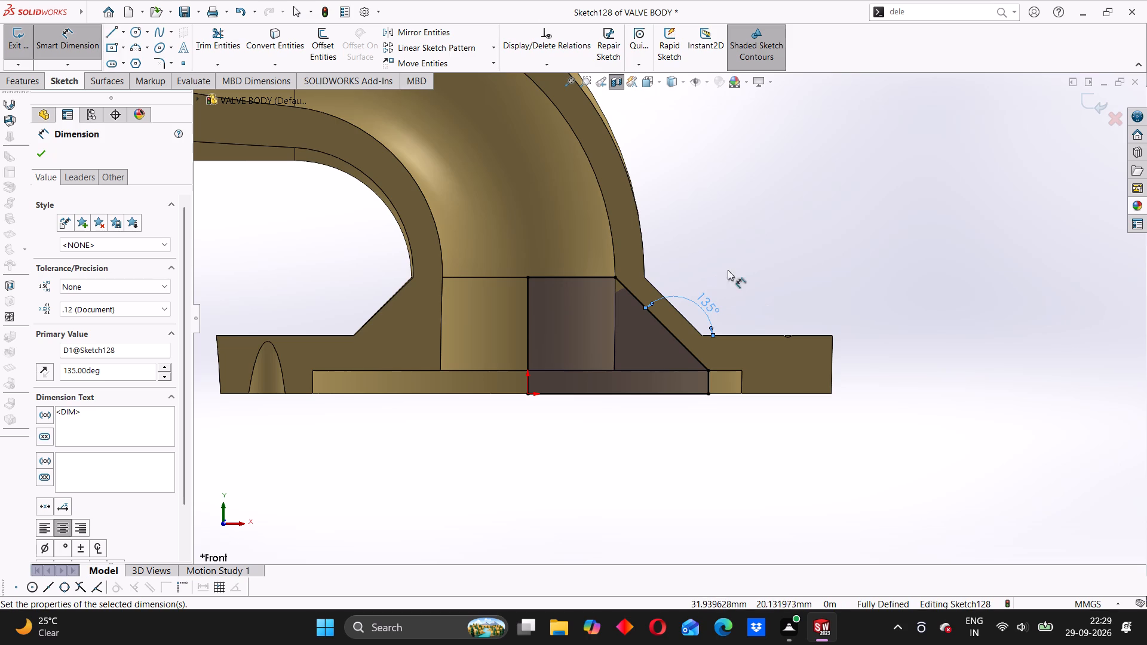
Cut-revolve the closed profile 360° about its vertical line through the origin, hollowing the first pipe's base and flange.
middle_click_drag(755, 269, 652, 333)
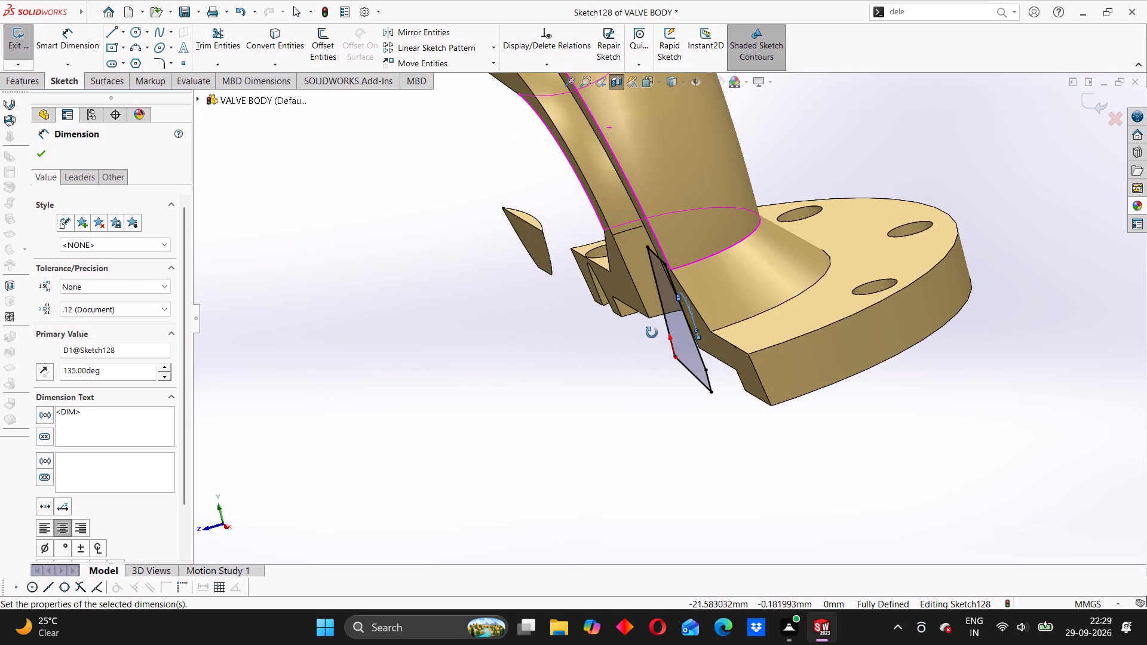
middle_click_drag(652, 333, 665, 325)
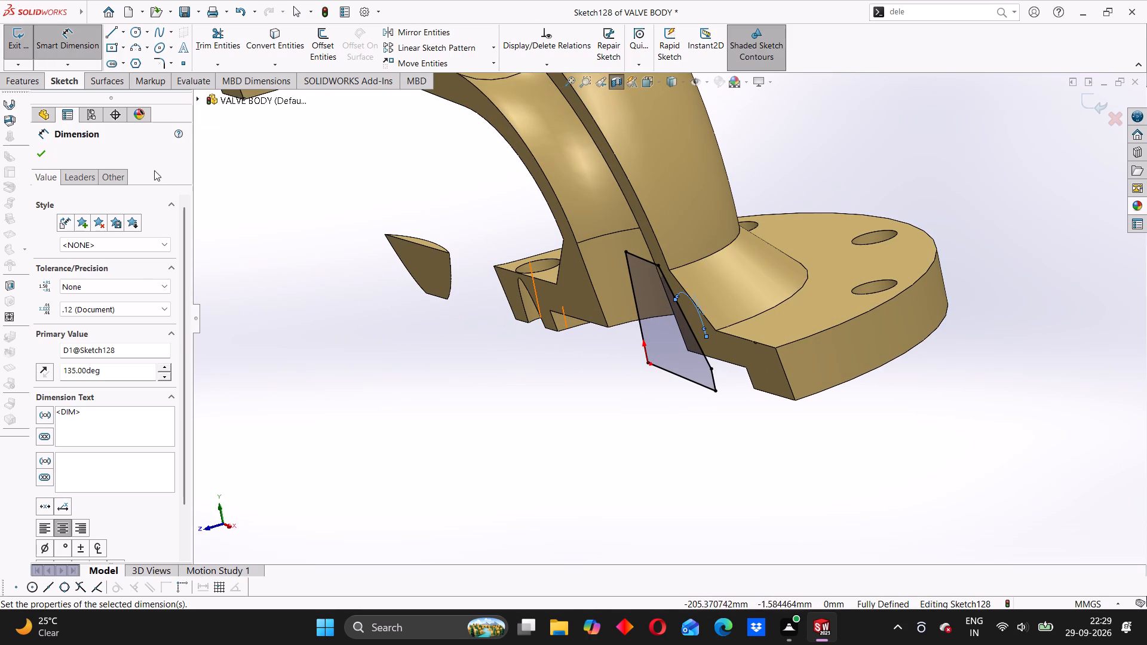
left_click(24, 81)
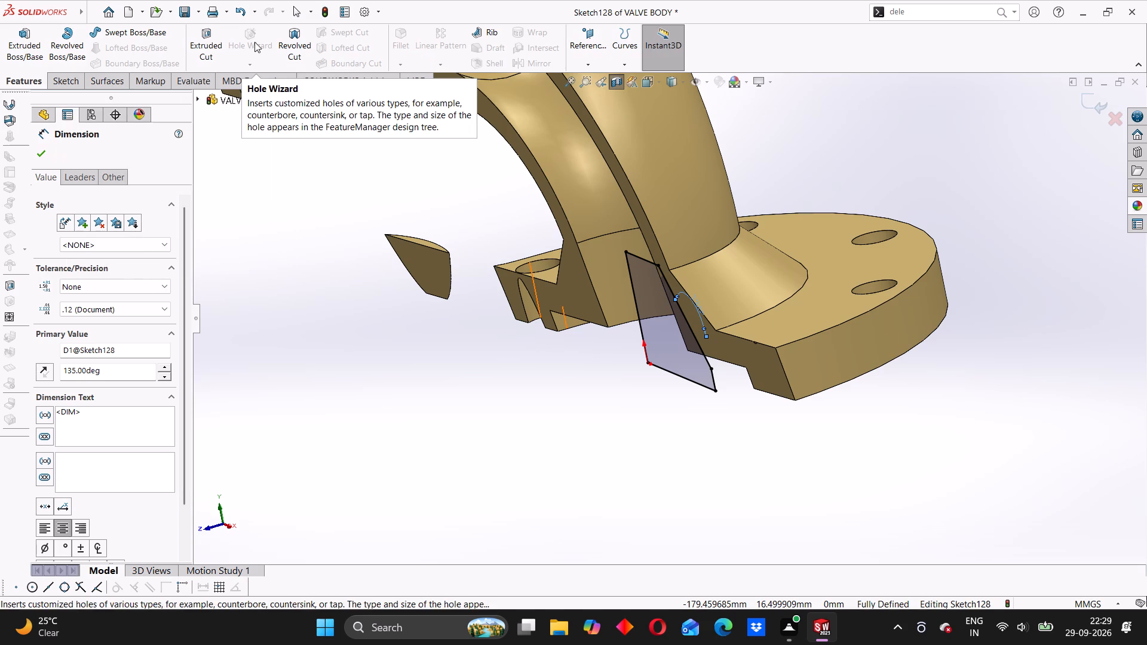
left_click(303, 48)
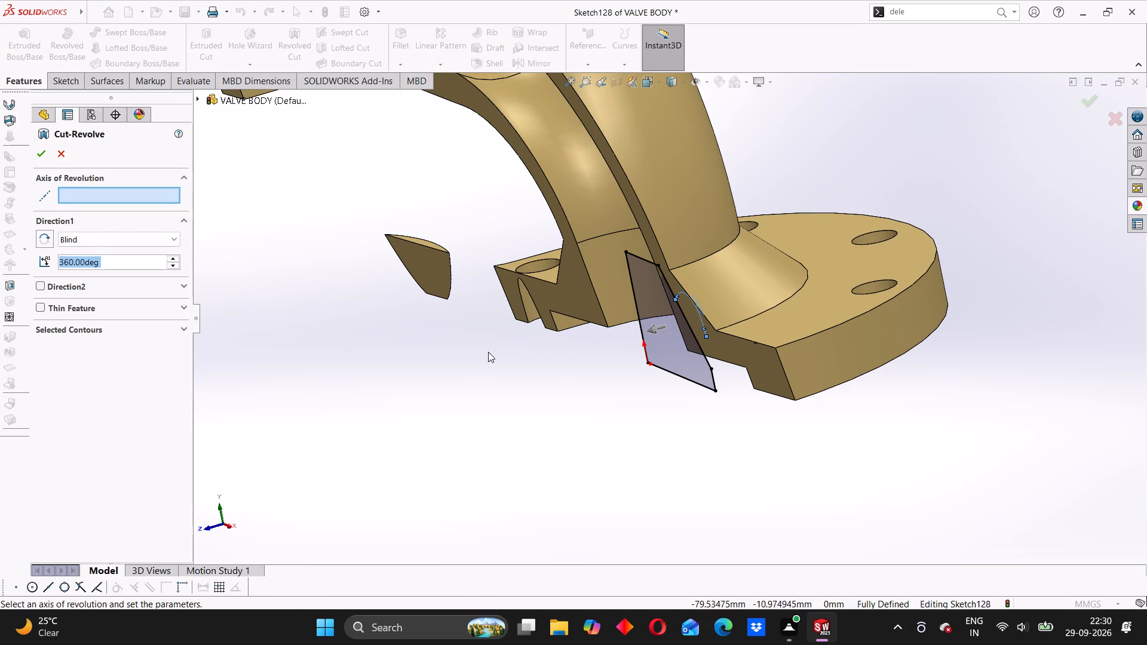
middle_click_drag(514, 367, 562, 354)
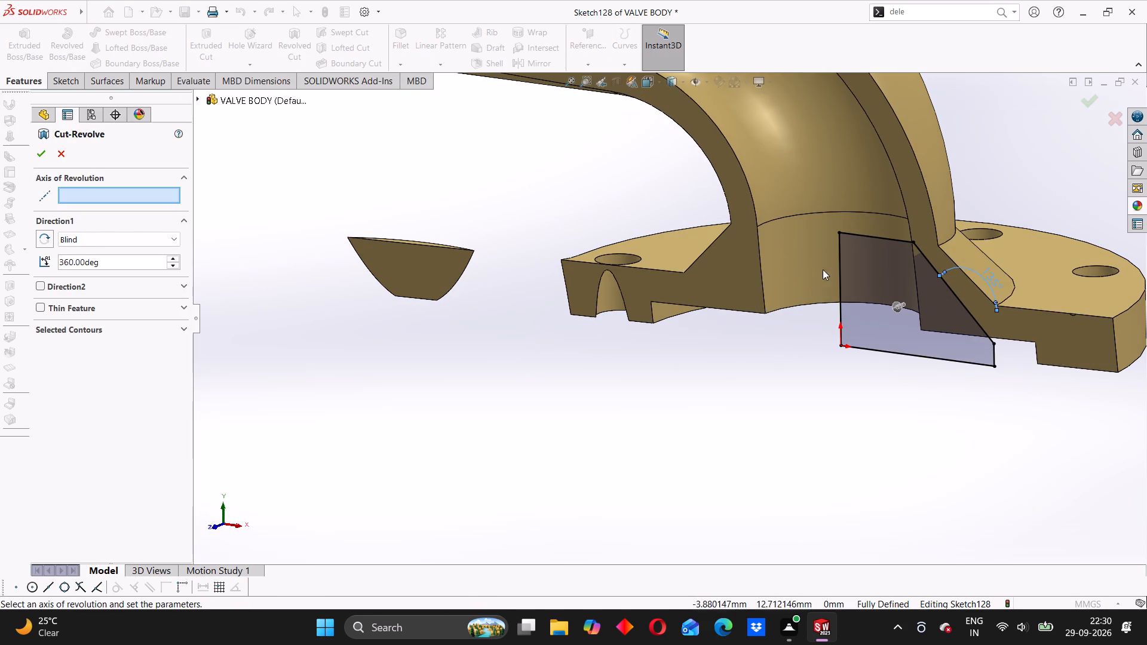
left_click(841, 259)
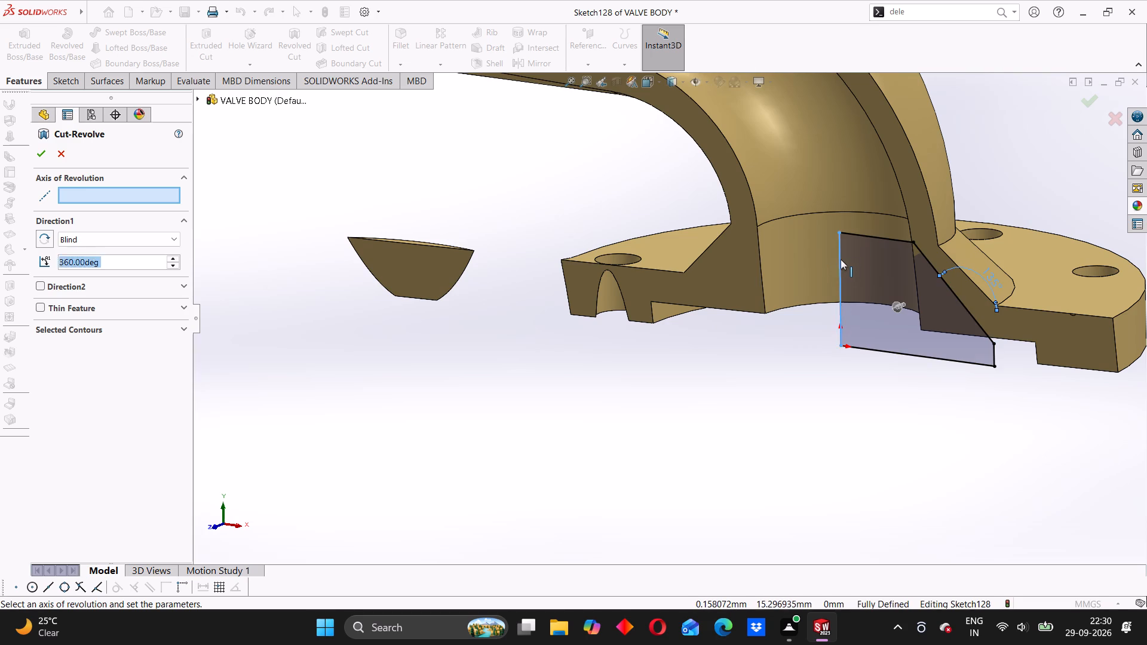
middle_click_drag(805, 397, 783, 449)
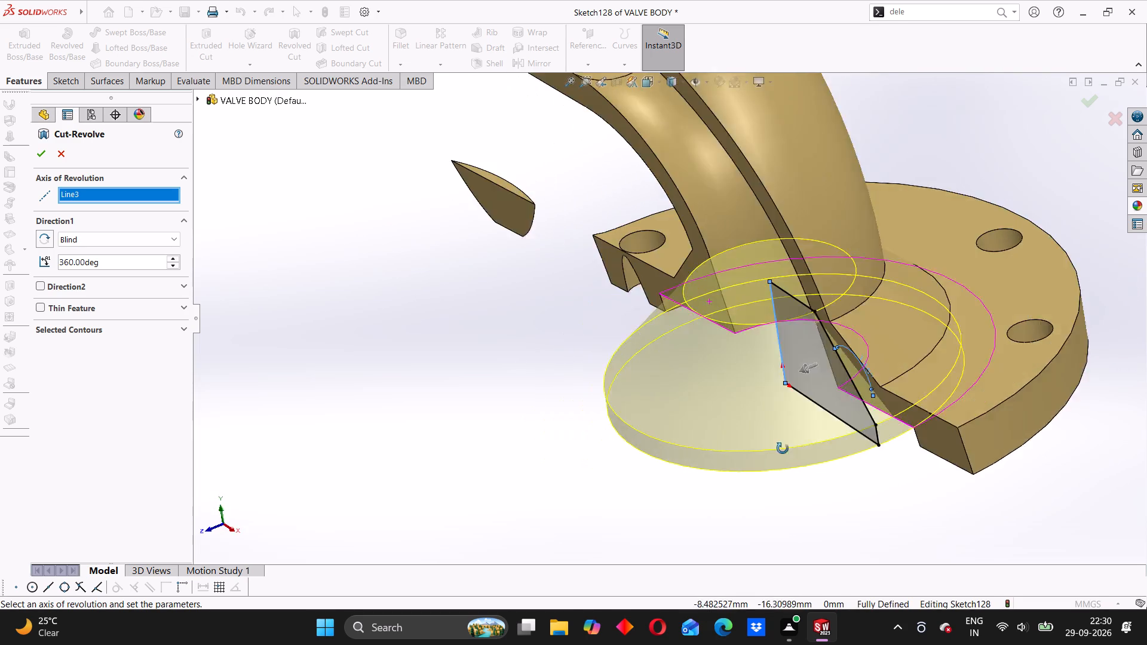
middle_click_drag(783, 449, 859, 235)
middle_click_drag(855, 241, 793, 346)
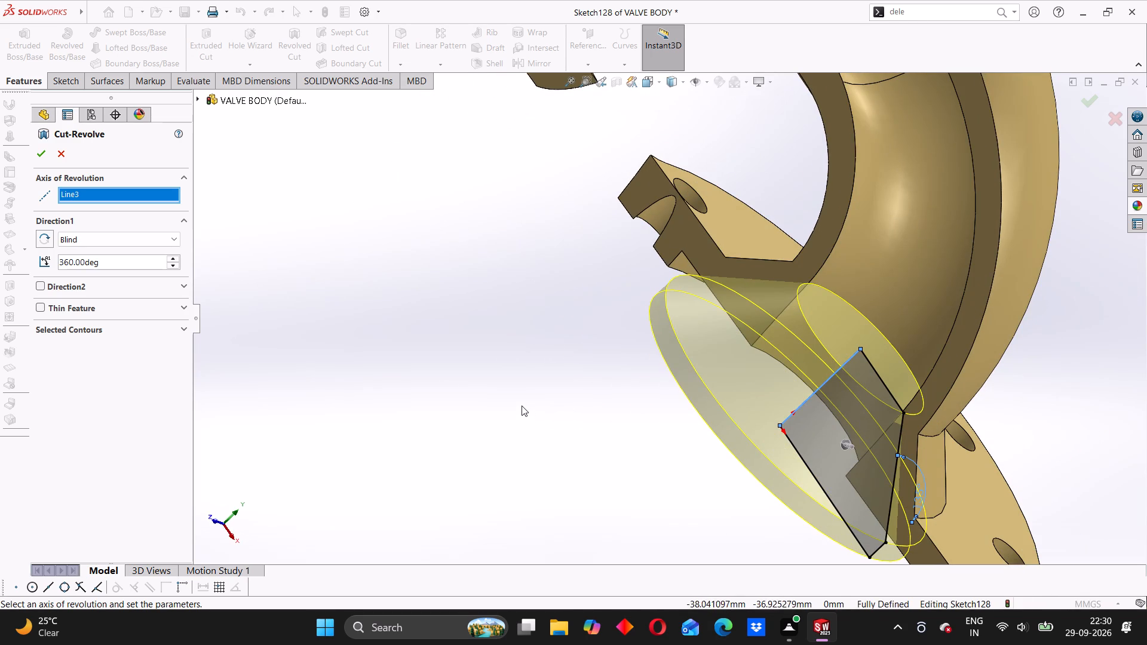
scroll(472, 409, "up", 2)
middle_click_drag(725, 432, 725, 432)
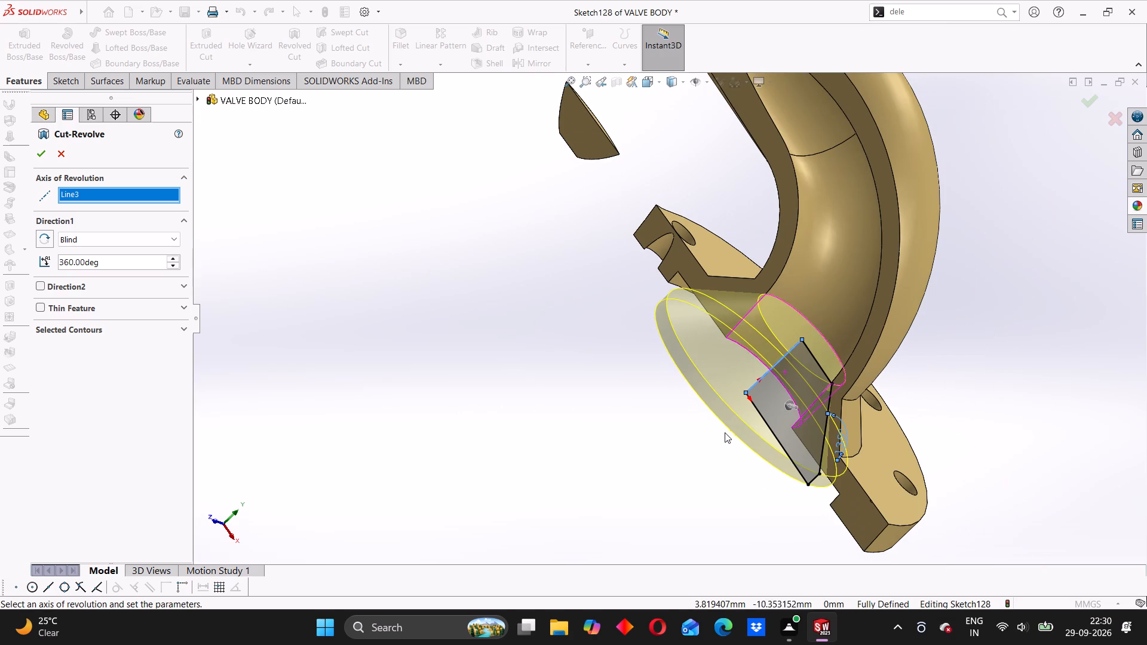
middle_click_drag(725, 432, 667, 407)
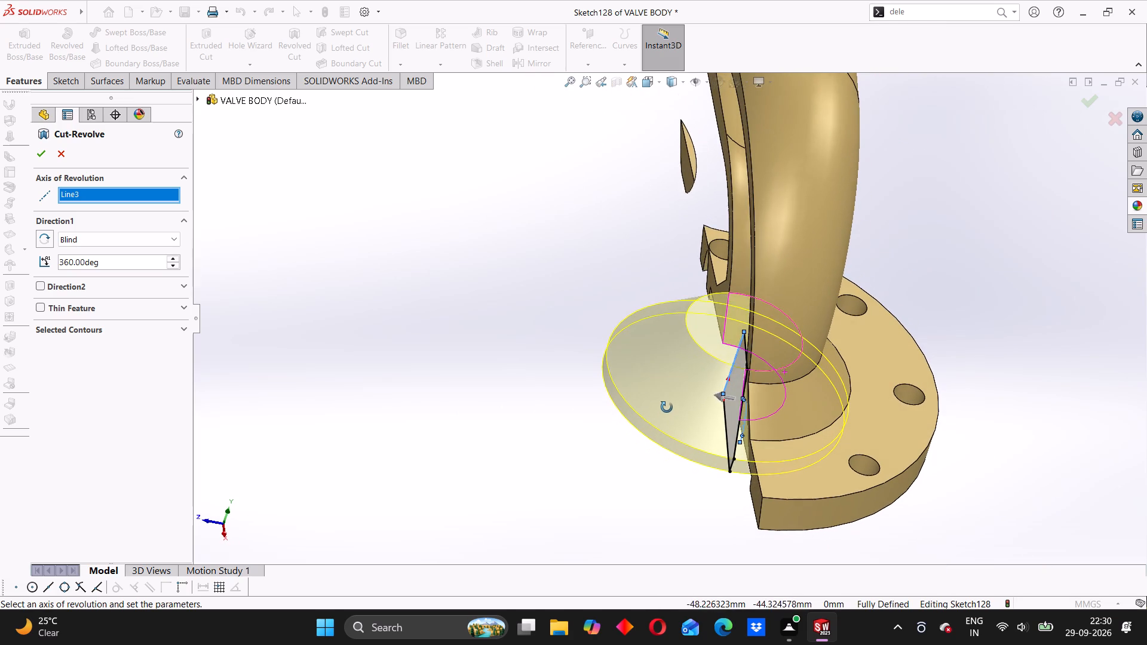
middle_click_drag(667, 407, 709, 422)
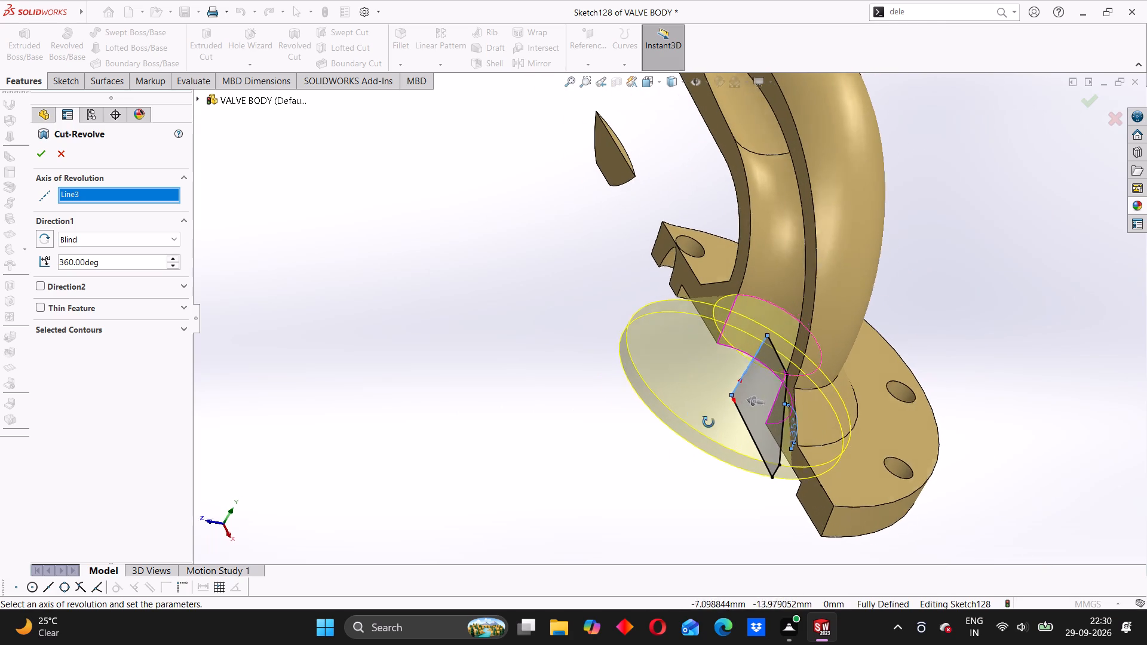
middle_click_drag(709, 422, 753, 450)
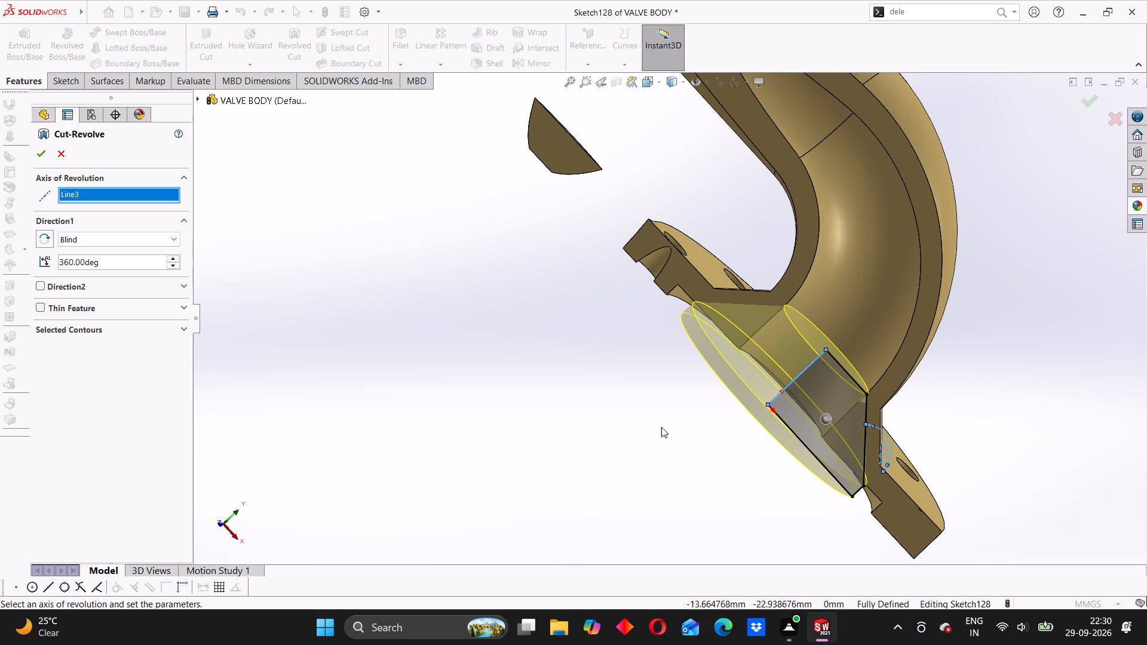
left_click(40, 155)
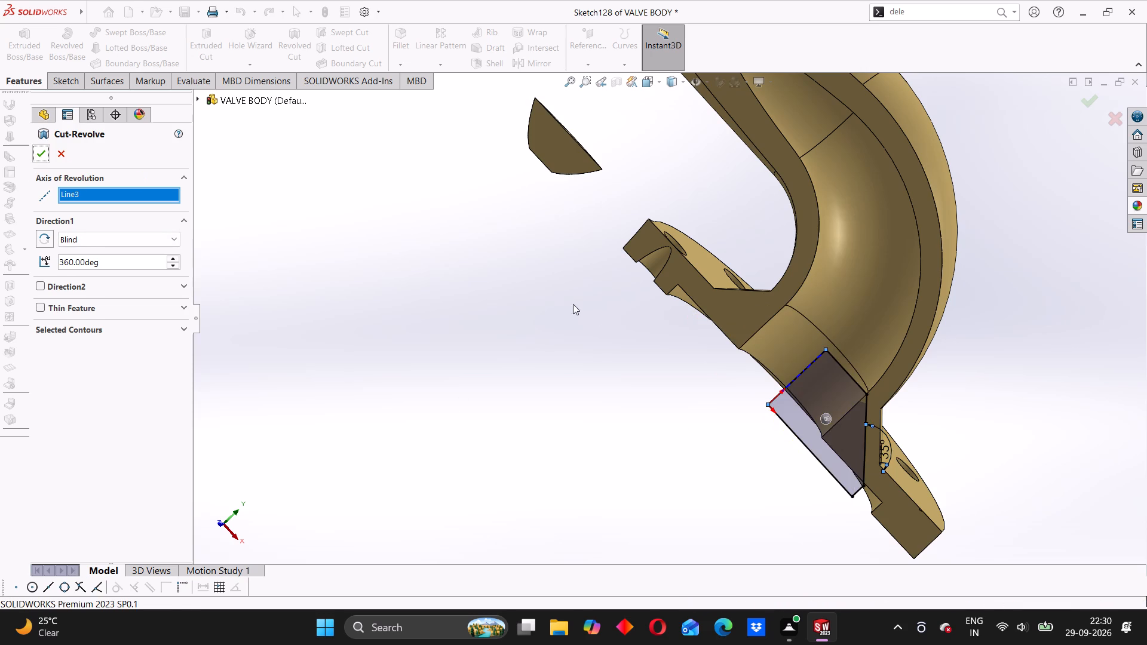
middle_click_drag(767, 397, 768, 323)
scroll(765, 324, "up", 3)
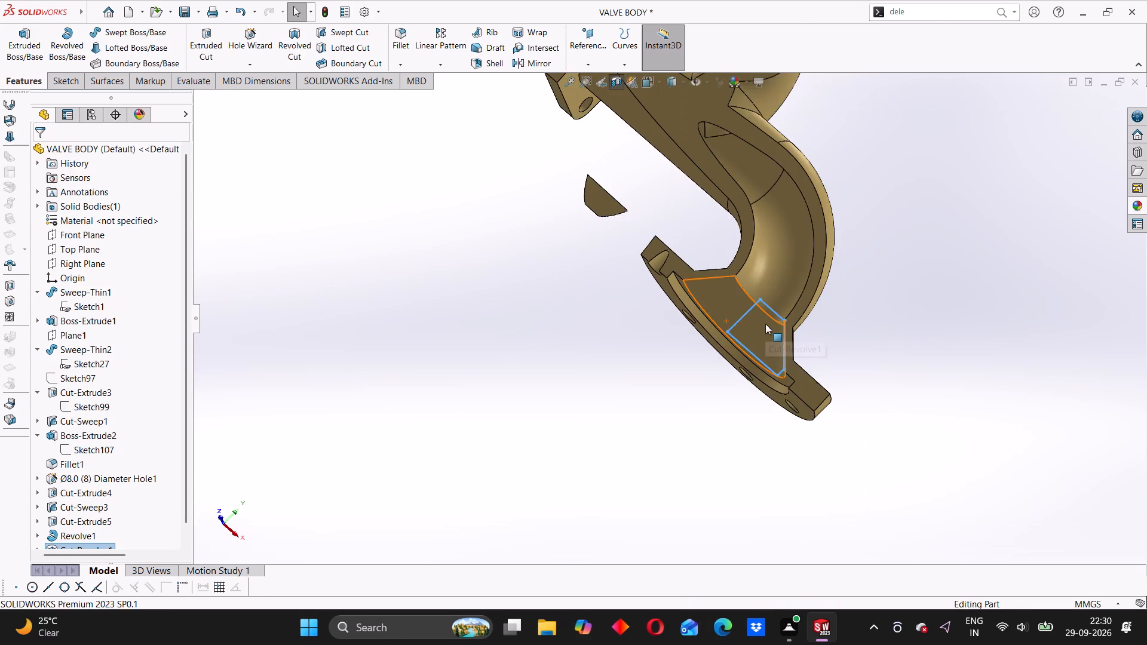
Inspect the sectioned valve body around the hollowed collar and pipe bores, and turn off the section view.
scroll(766, 323, "up", 3)
middle_click_drag(787, 296, 674, 389)
scroll(644, 397, "up", 1)
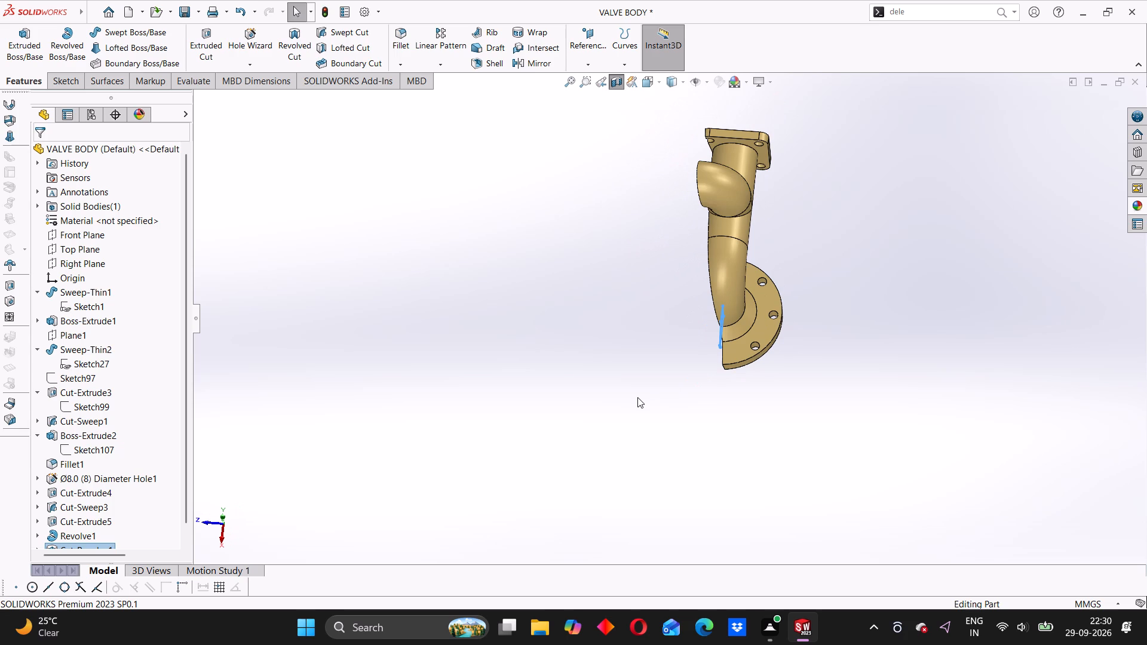
middle_click_drag(608, 415, 735, 450)
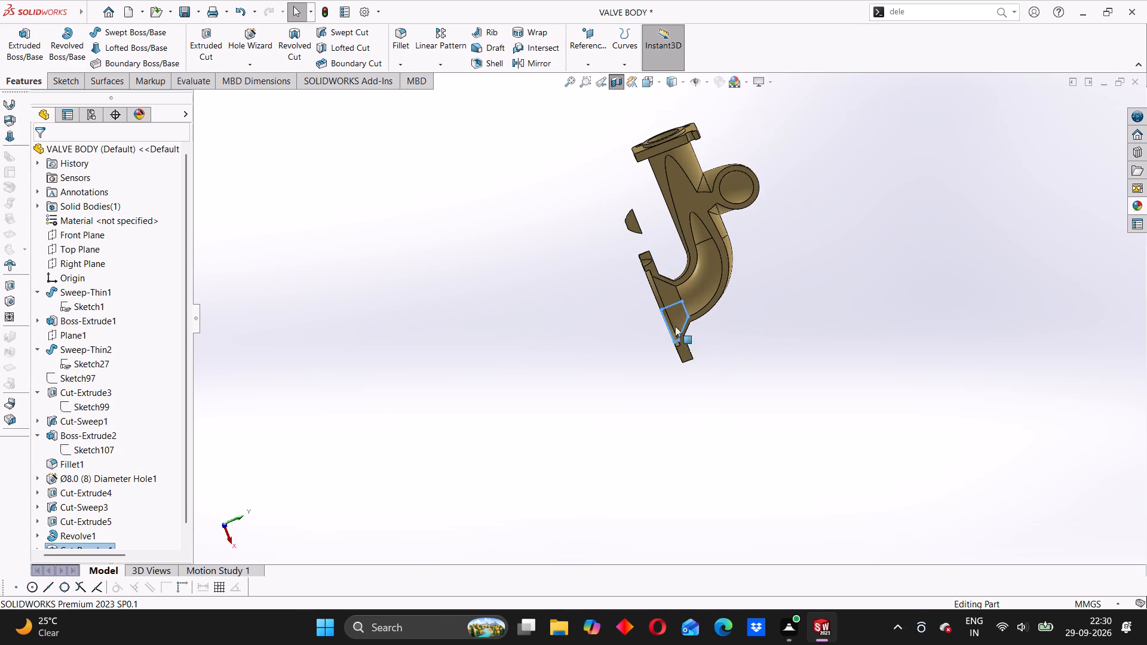
scroll(680, 316, "down", 1)
middle_click_drag(643, 207, 587, 195)
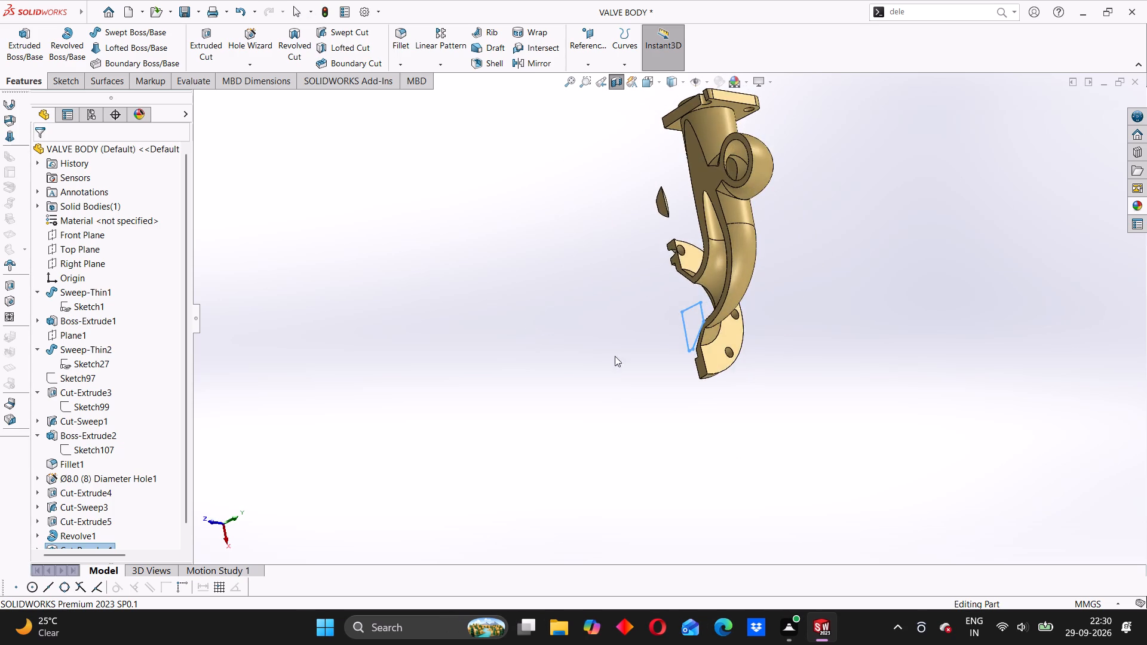
middle_click_drag(636, 439, 643, 308)
middle_click_drag(638, 424, 792, 484)
middle_click_drag(699, 334, 678, 420)
middle_click_drag(694, 319, 686, 354)
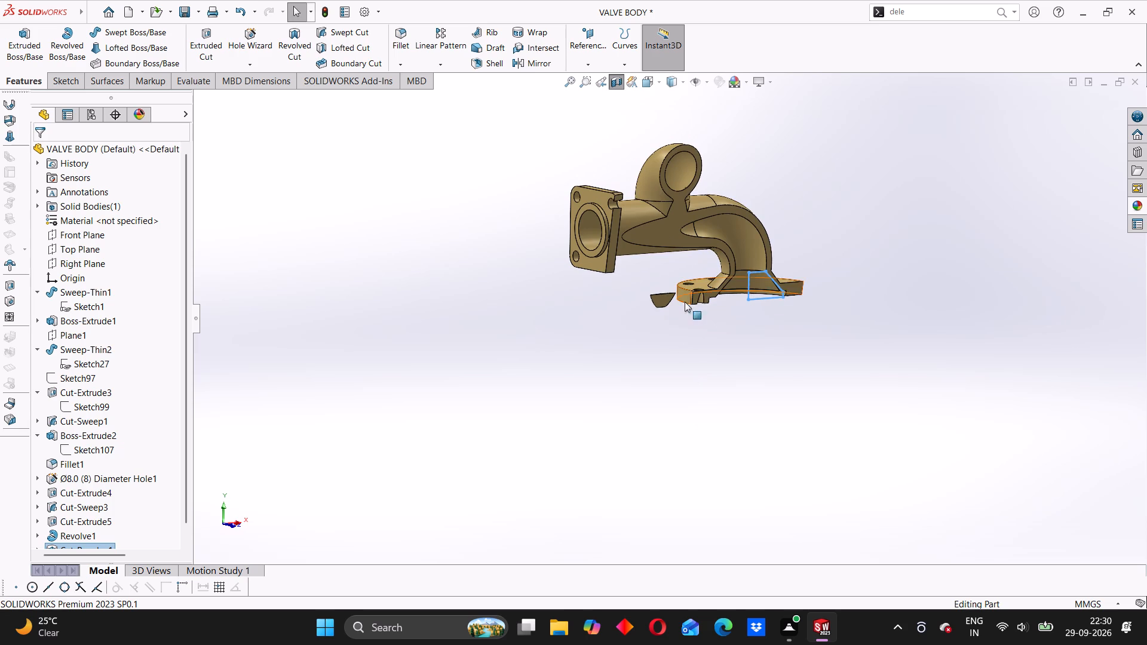
middle_click_drag(683, 311, 680, 322)
middle_click_drag(706, 332, 630, 331)
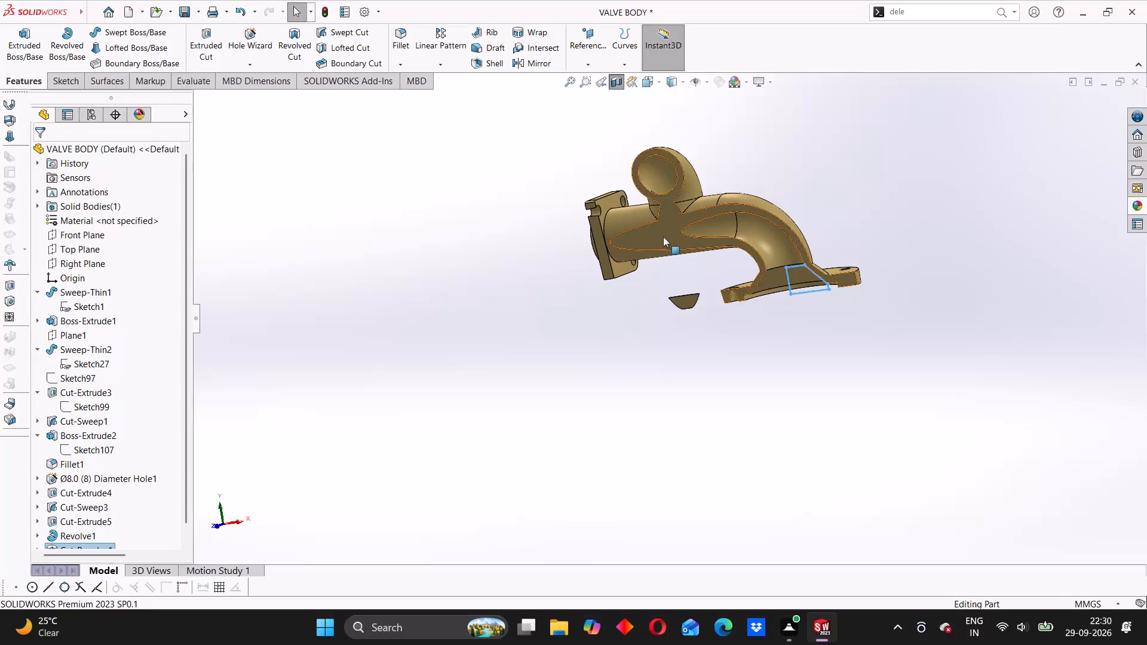
left_click(617, 82)
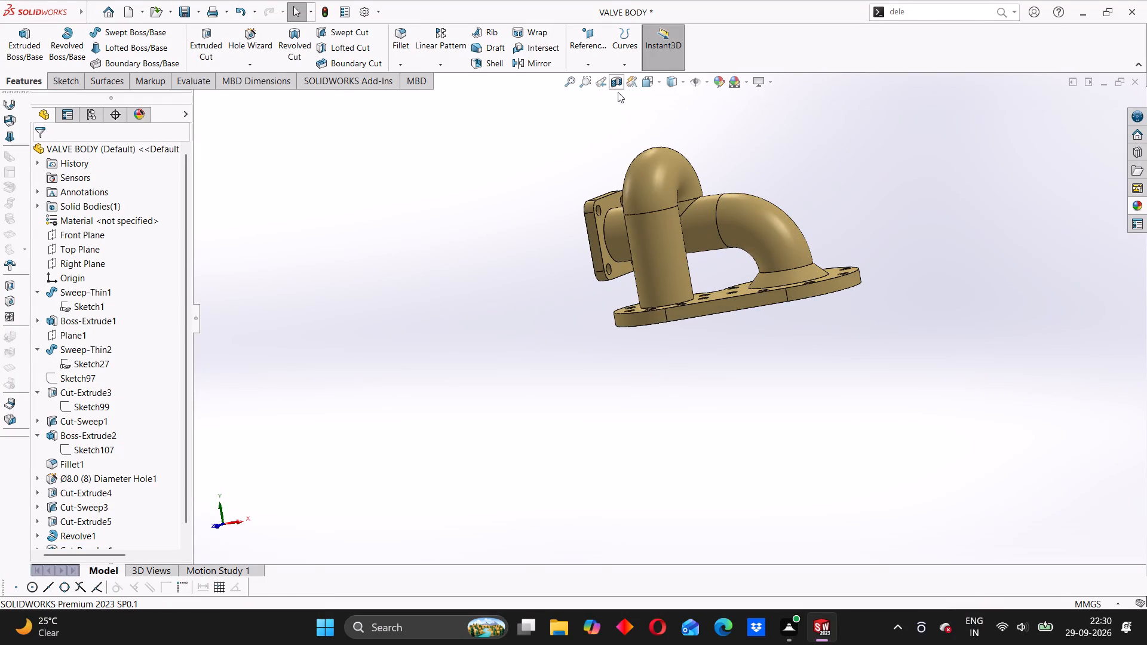
Examine the conical recess and bores on the underside of the base flange.
middle_click_drag(820, 345, 792, 194)
scroll(771, 252, "down", 1)
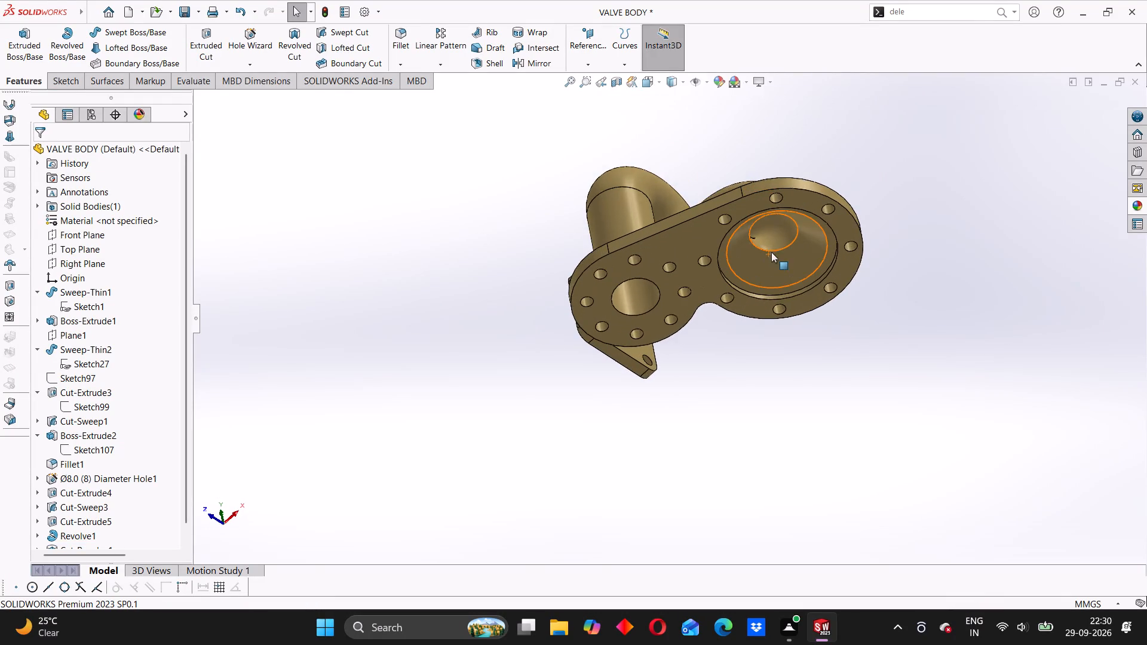
middle_click_drag(808, 295, 760, 222)
scroll(755, 251, "down", 7)
middle_click_drag(775, 266, 777, 278)
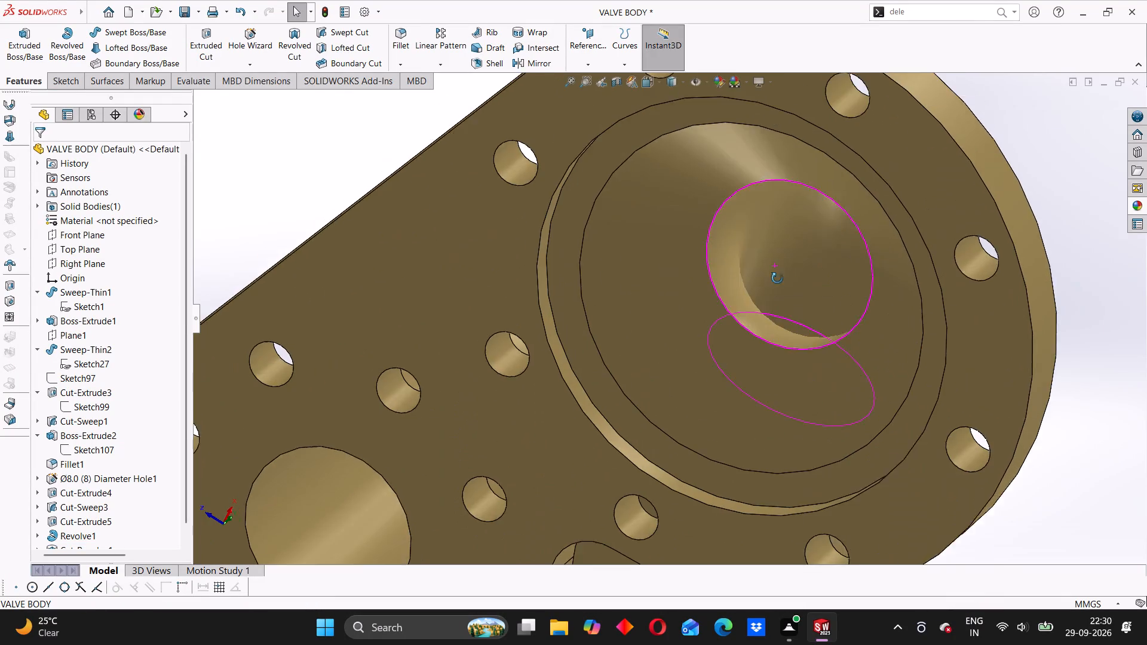
middle_click_drag(777, 278, 774, 331)
scroll(780, 365, "up", 3)
middle_click_drag(740, 390, 762, 526)
middle_click_drag(609, 382, 697, 406)
scroll(686, 403, "up", 1)
scroll(559, 356, "up", 3)
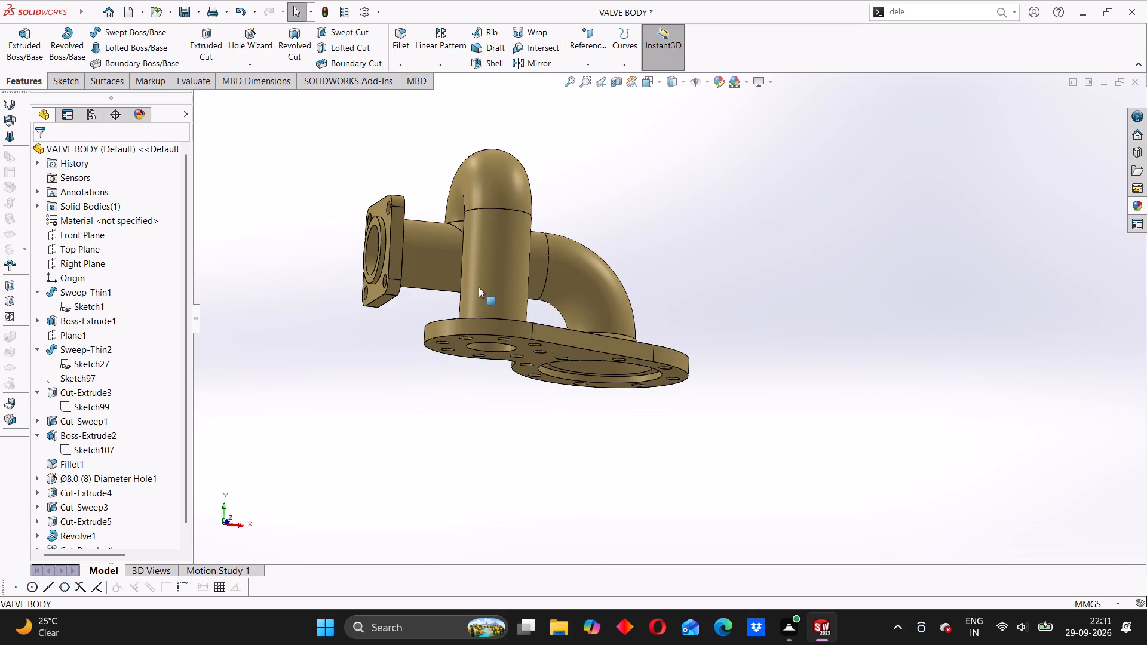
Start a 4 mm symmetric fillet on the edge where the second pipe's bend meets the first pipe.
middle_click_drag(479, 287, 480, 380)
middle_click_drag(507, 299, 494, 329)
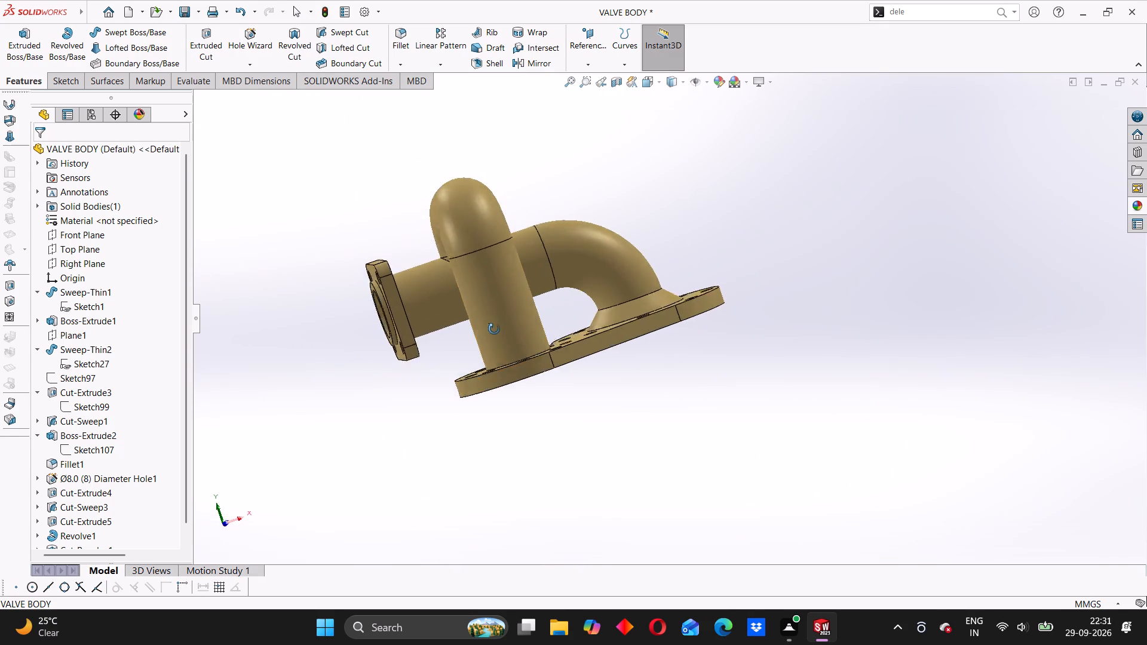
middle_click_drag(494, 329, 457, 392)
scroll(513, 277, "down", 3)
middle_click_drag(511, 268, 513, 282)
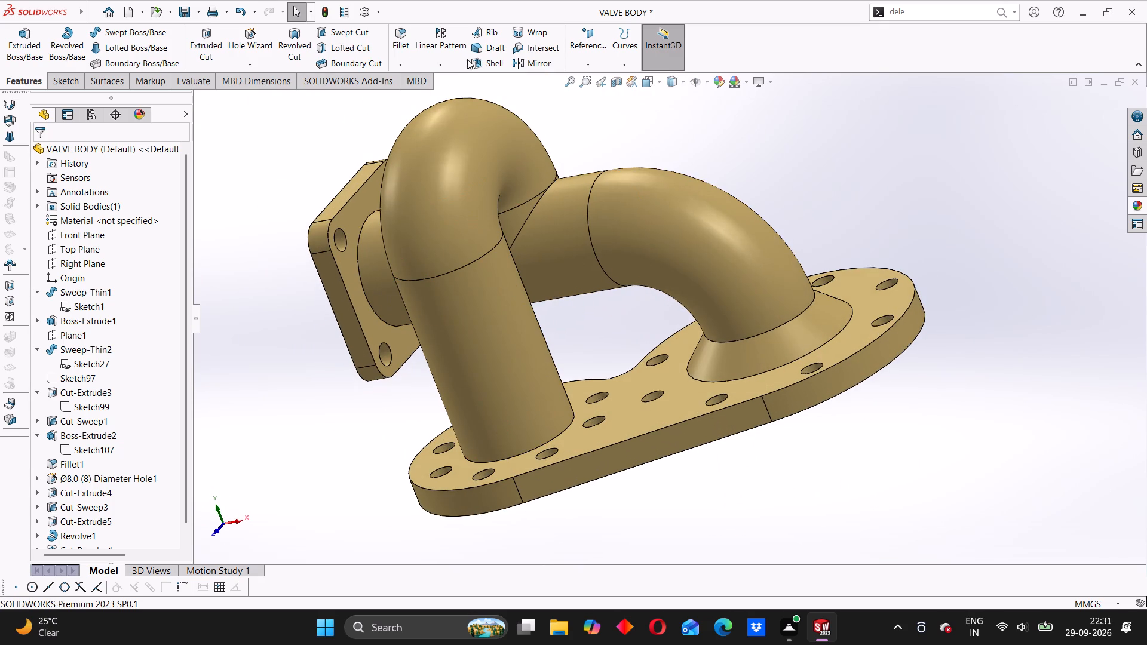
left_click(400, 36)
scroll(559, 211, "down", 2)
middle_click_drag(529, 227, 529, 238)
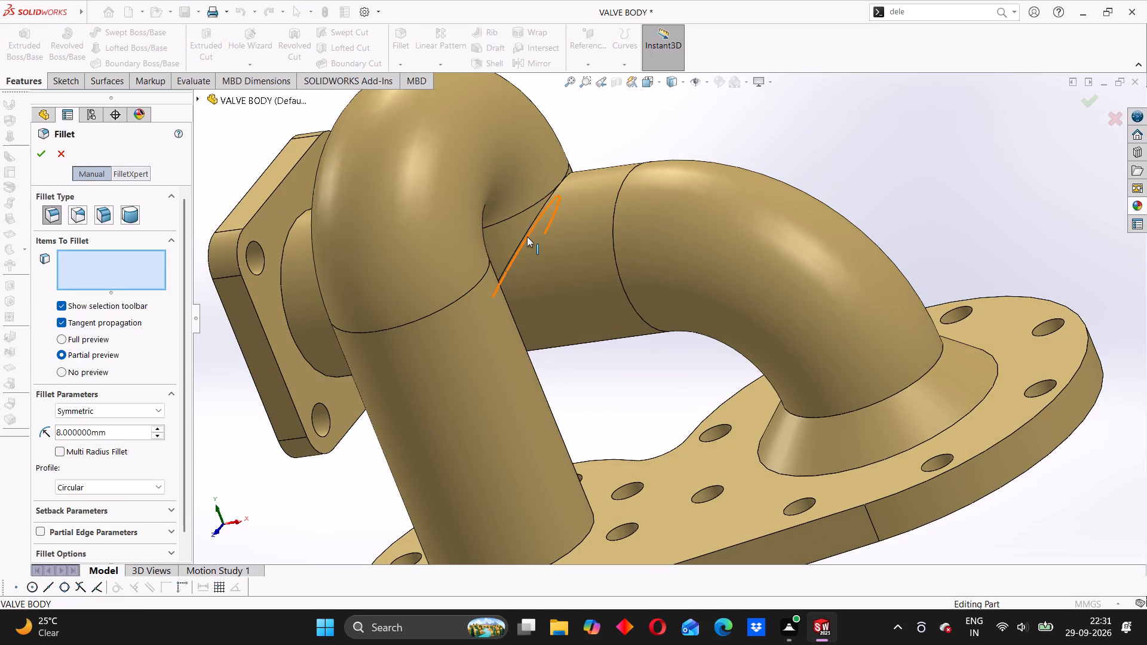
left_click(527, 235)
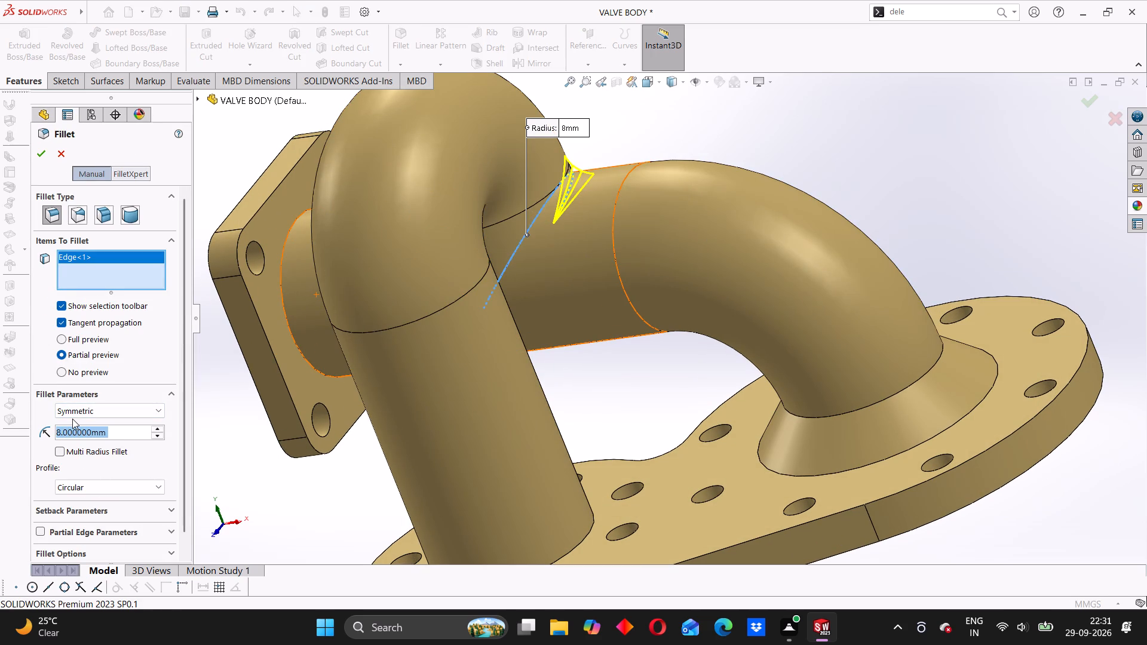
key("4")
key("Return")
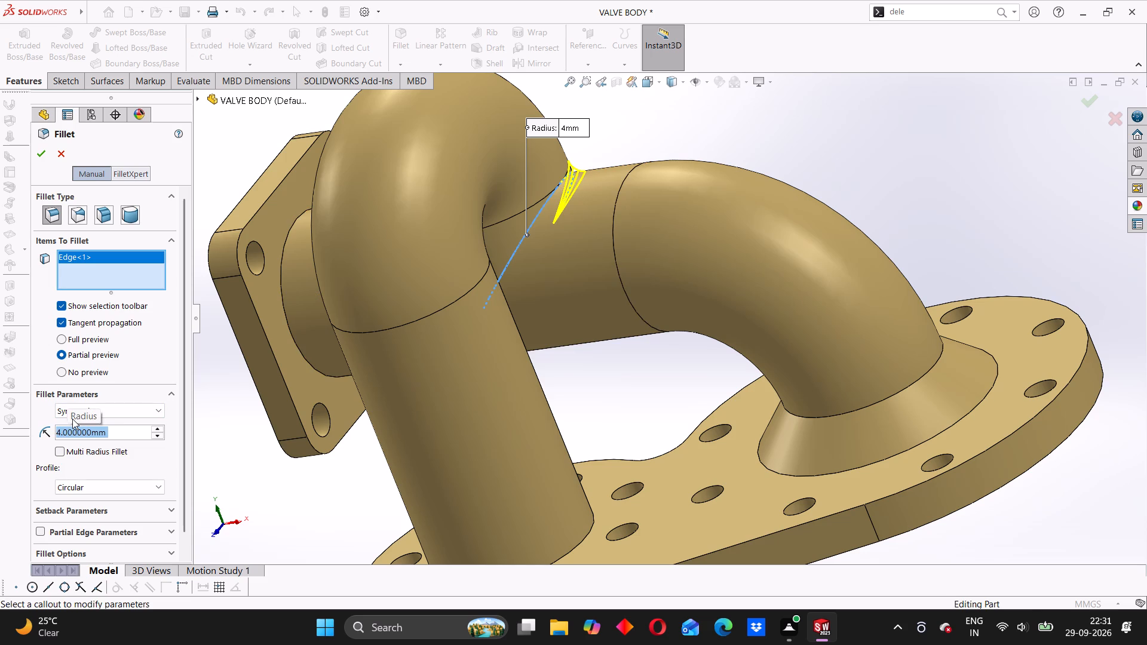
Add the two remaining intersection edges between the two pipes, on the end plate's side, to the fillet.
middle_click_drag(284, 340, 287, 341)
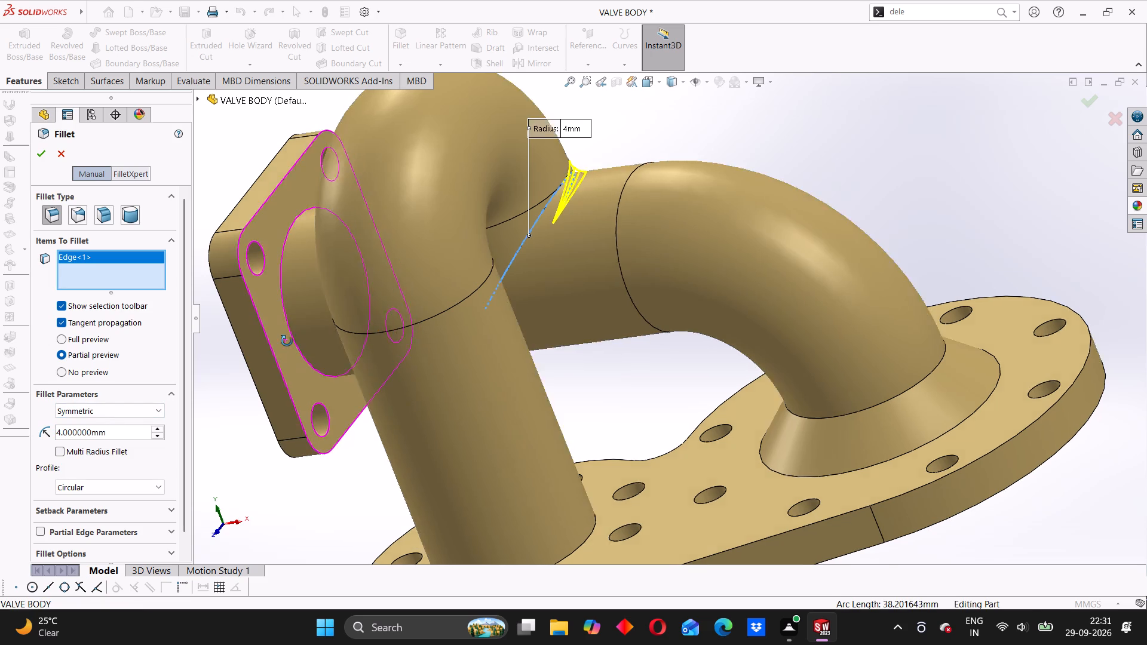
middle_click_drag(287, 341, 418, 365)
scroll(264, 247, "up", 2)
middle_click_drag(299, 234, 288, 265)
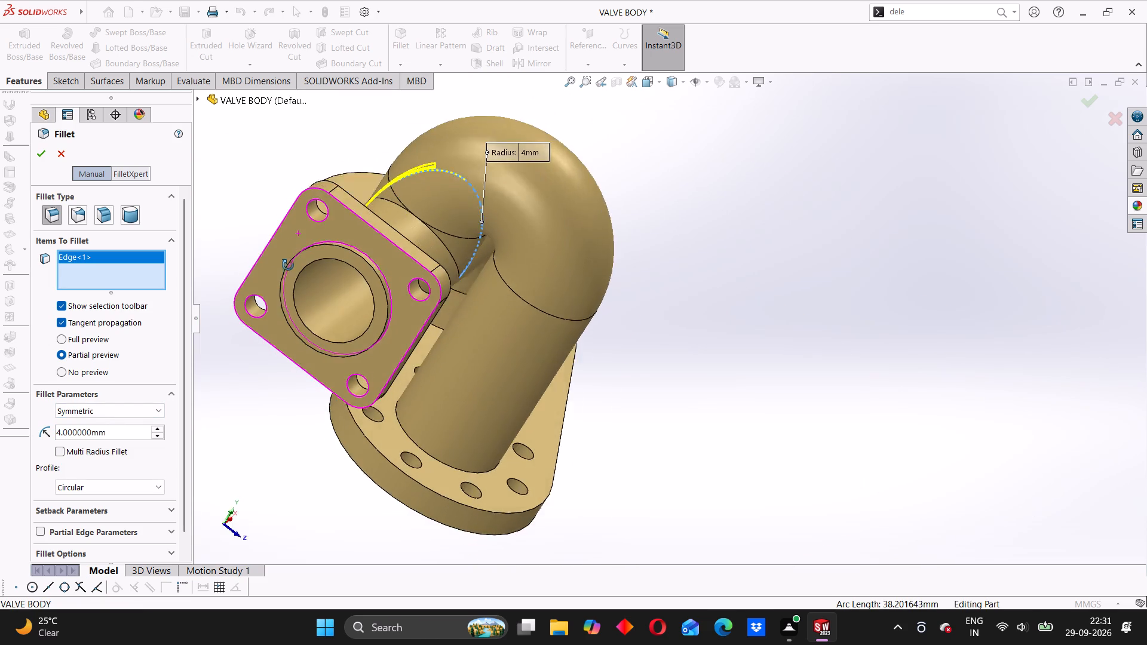
middle_click_drag(288, 265, 275, 284)
scroll(401, 188, "down", 3)
middle_click_drag(453, 235, 476, 226)
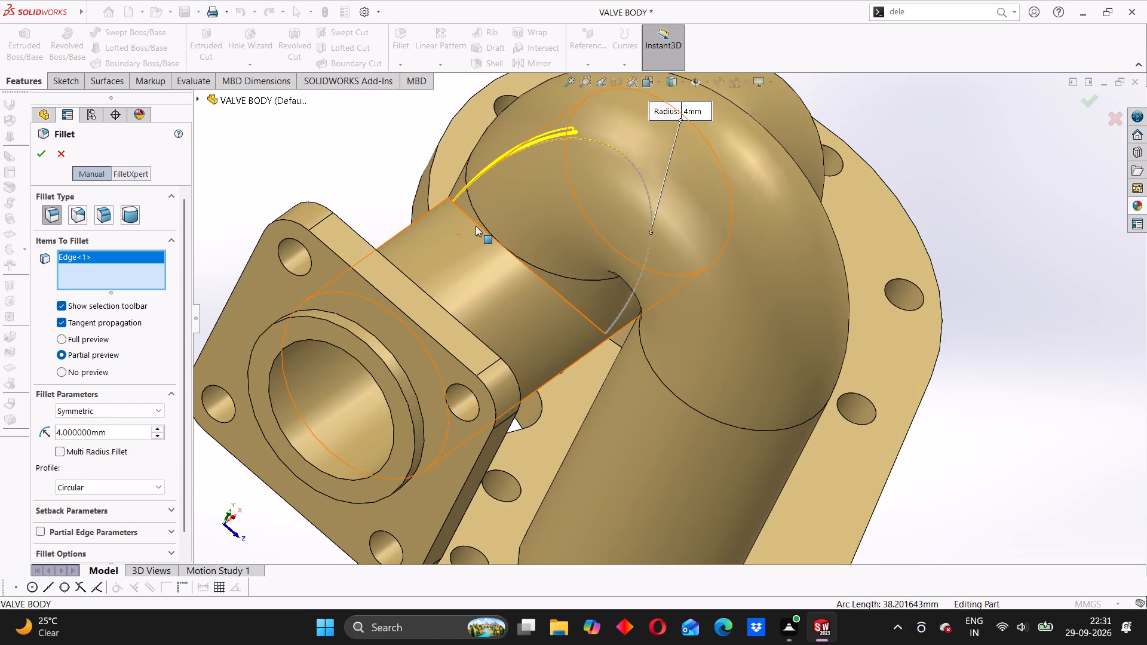
middle_click_drag(476, 226, 478, 223)
middle_click_drag(463, 236, 481, 229)
left_click(458, 217)
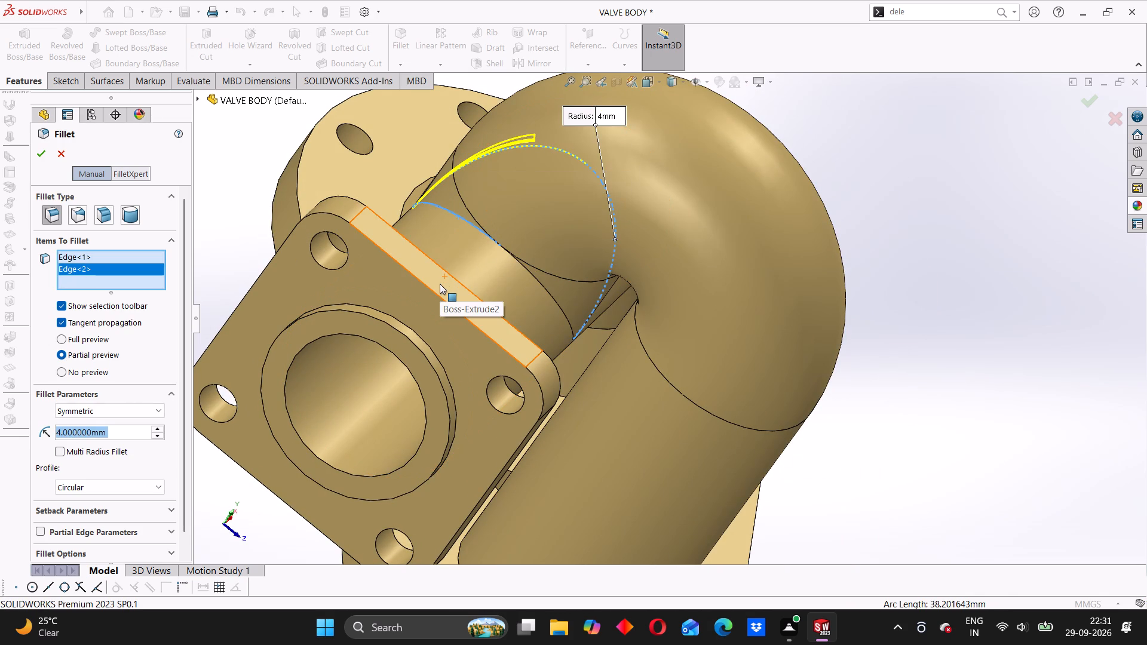
left_click(543, 288)
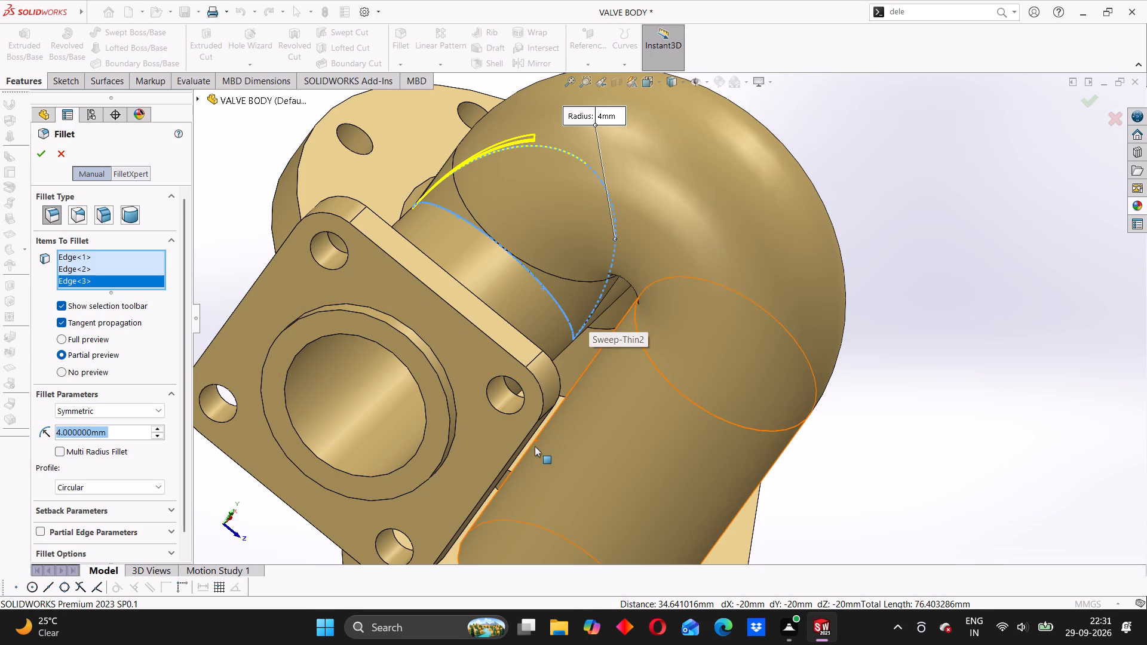
Add the circular edge where the second pipe meets the base flange to the fillet.
middle_click_drag(535, 411, 479, 395)
scroll(580, 390, "up", 3)
middle_click_drag(707, 390, 706, 390)
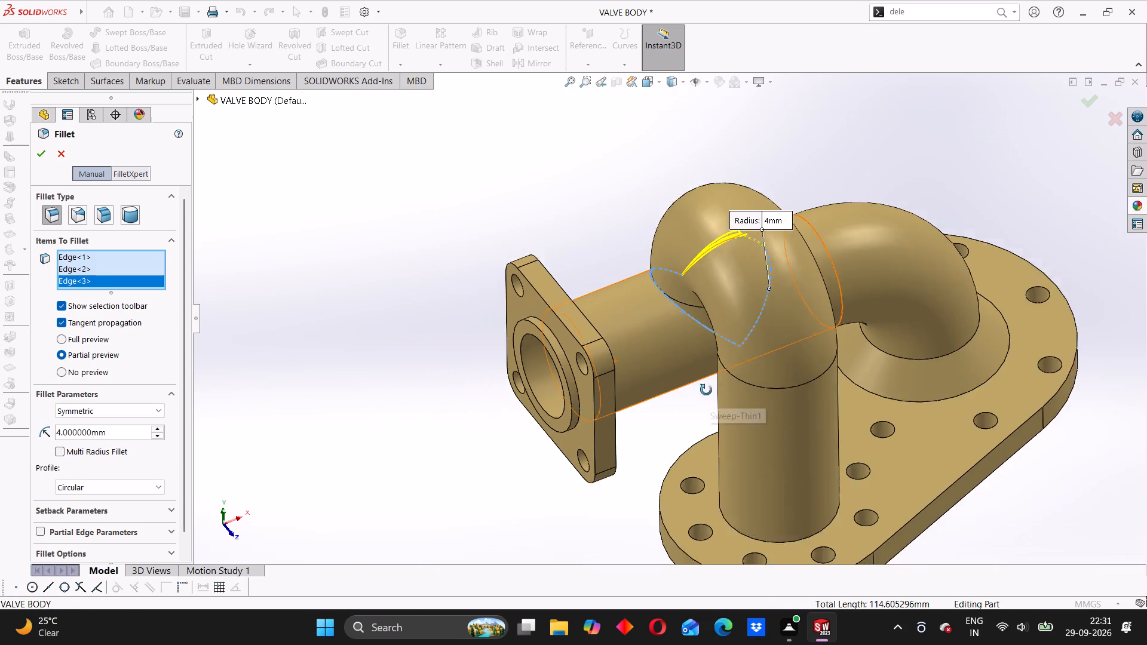
middle_click_drag(706, 390, 645, 385)
scroll(652, 386, "up", 3)
middle_click_drag(643, 441, 654, 439)
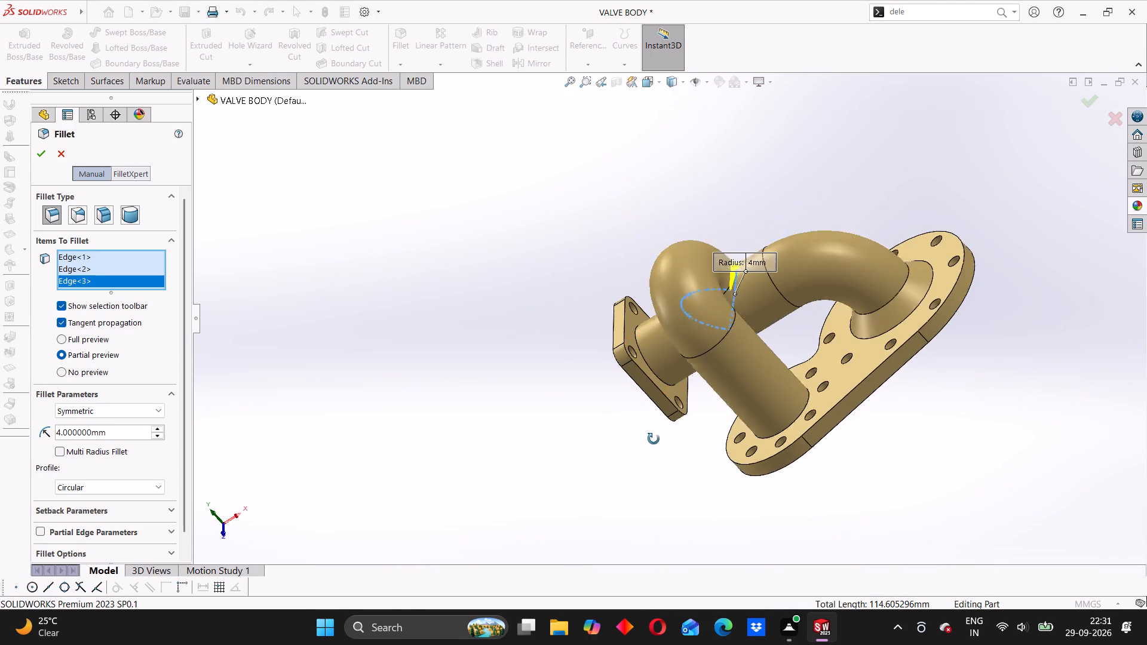
middle_click_drag(654, 439, 745, 446)
left_click(752, 434)
Add the conical collar's edges at the first pipe and at the base flange, and apply the 4 mm fillet.
middle_click_drag(843, 351, 840, 352)
scroll(843, 351, "up", 1)
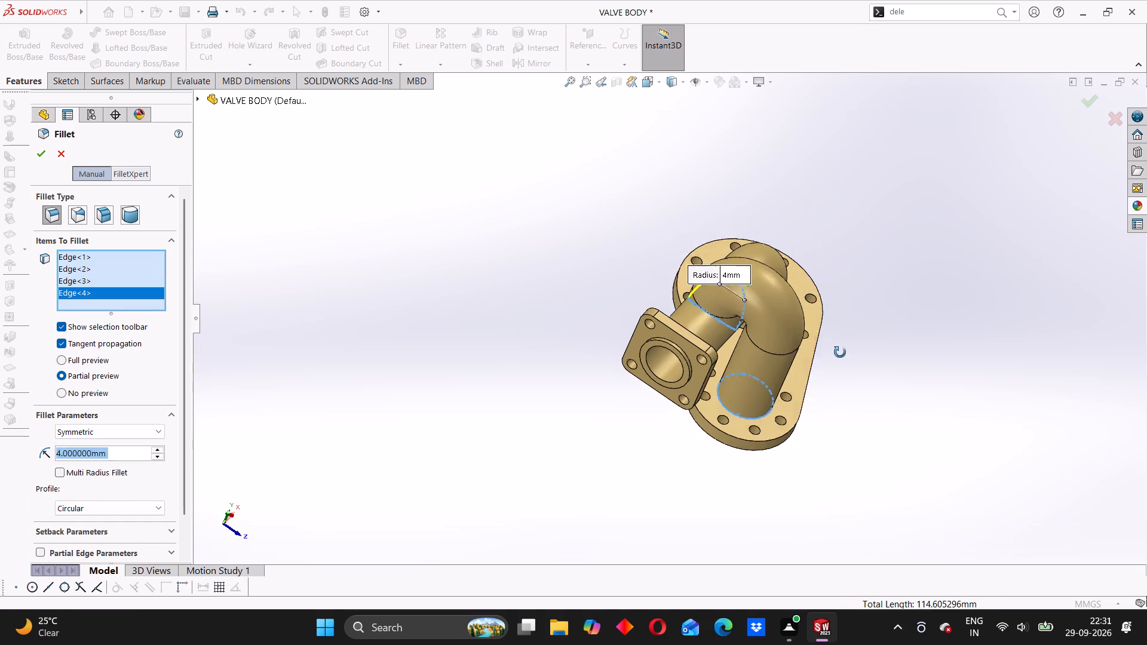
middle_click_drag(840, 352, 781, 408)
scroll(833, 308, "down", 6)
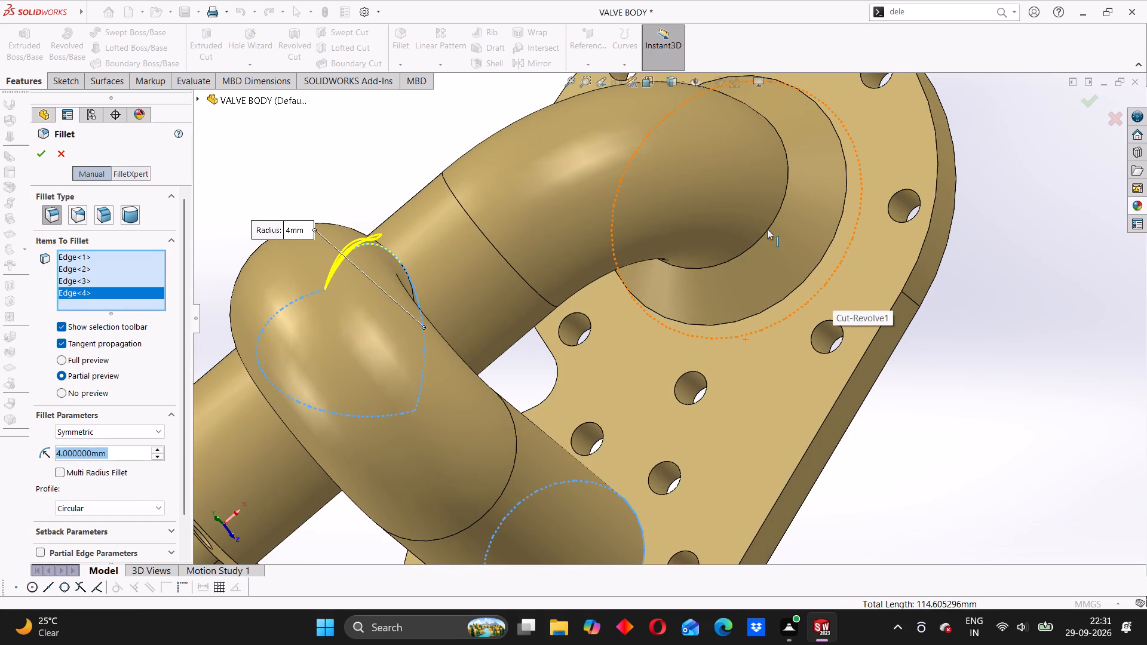
left_click(762, 235)
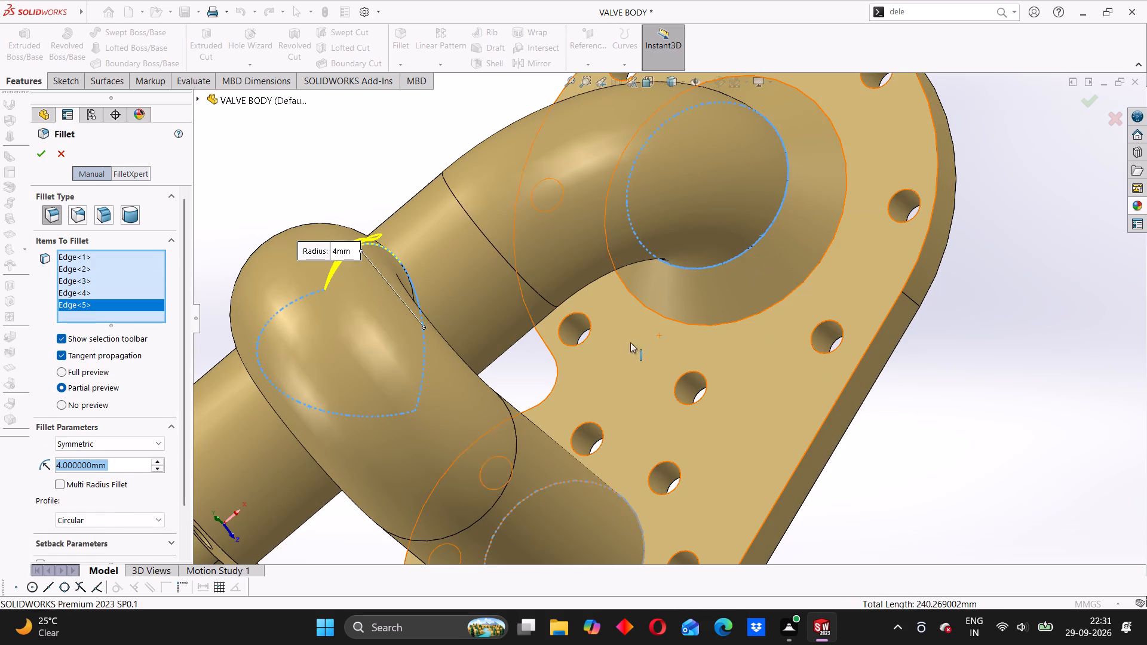
scroll(609, 344, "up", 2)
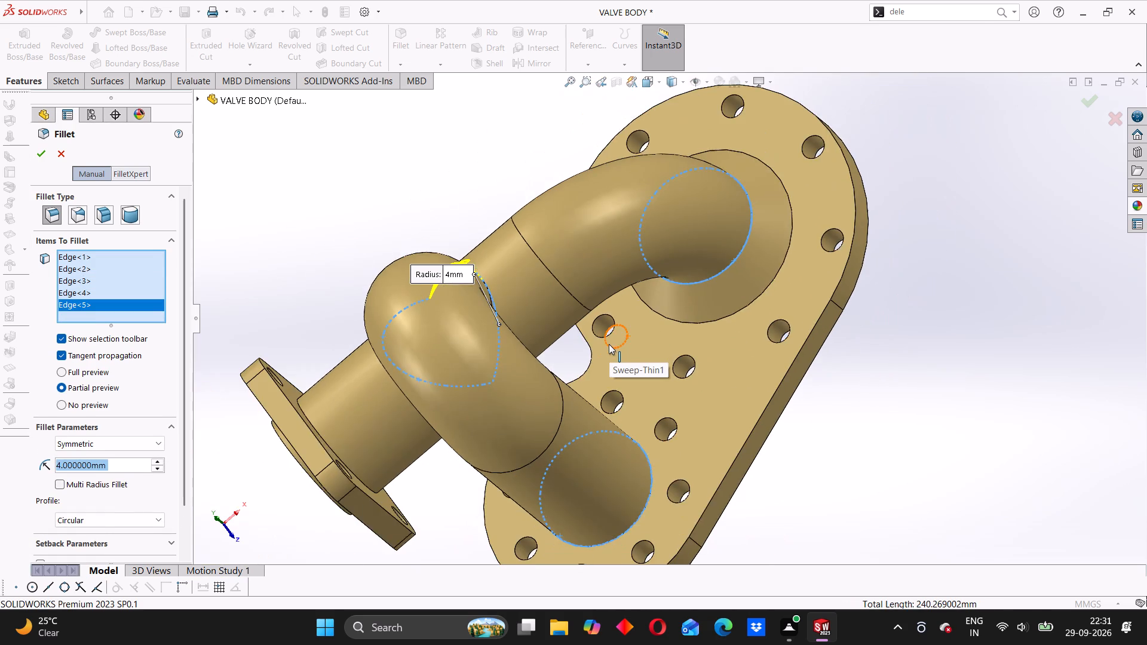
scroll(609, 346, "up", 3)
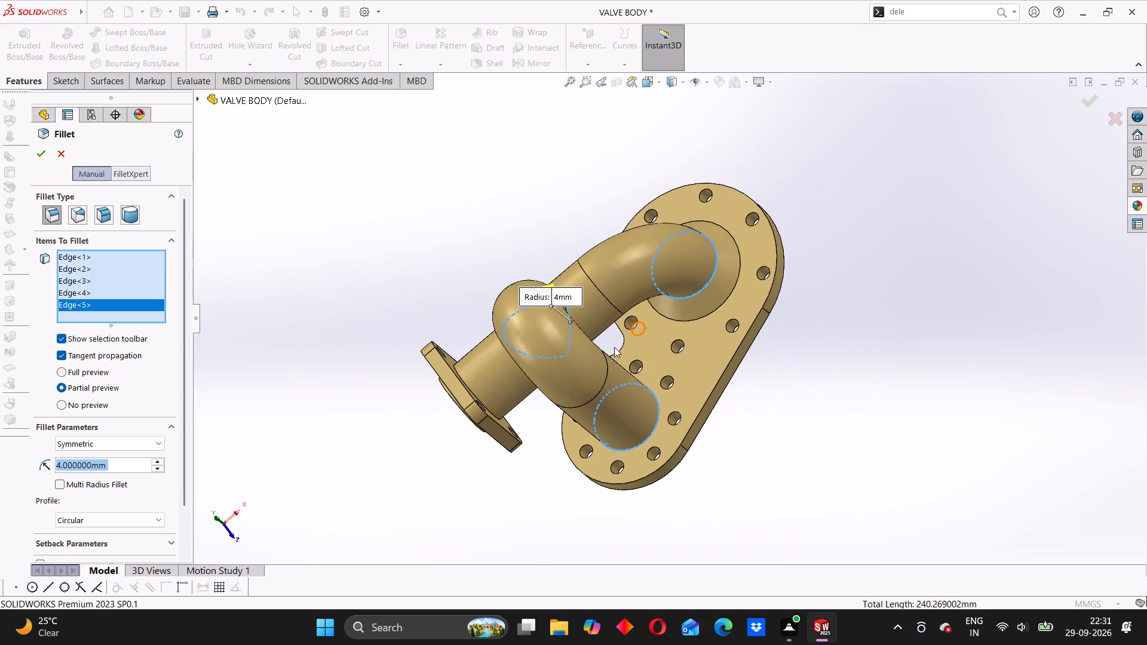
left_click(709, 315)
middle_click_drag(664, 380, 653, 357)
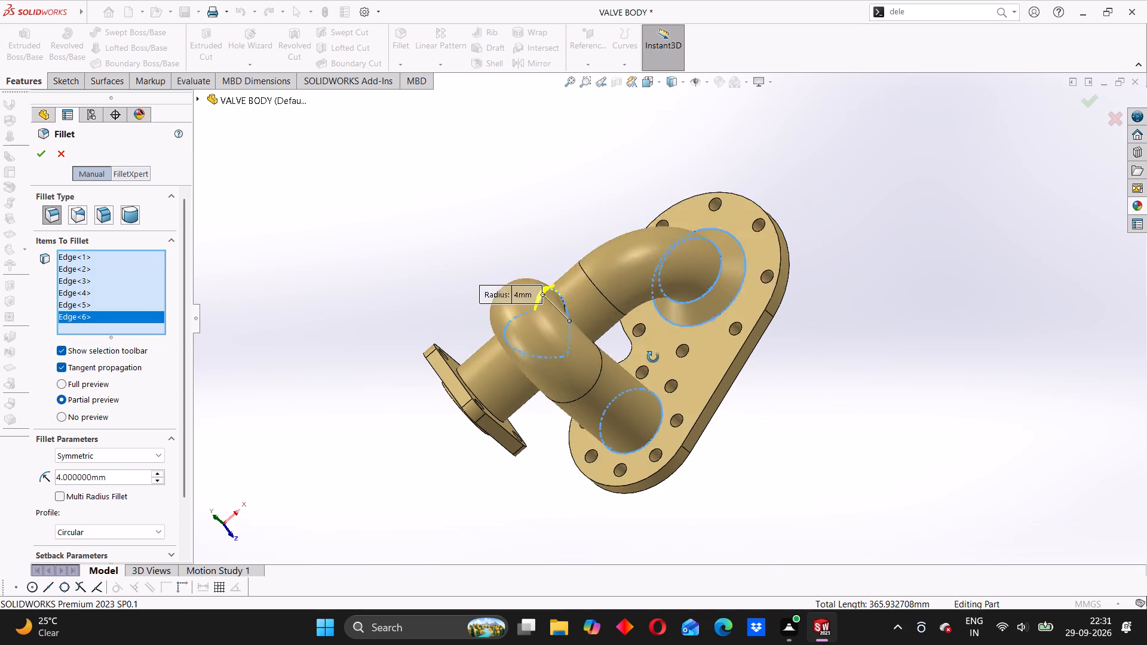
middle_click_drag(653, 357, 636, 325)
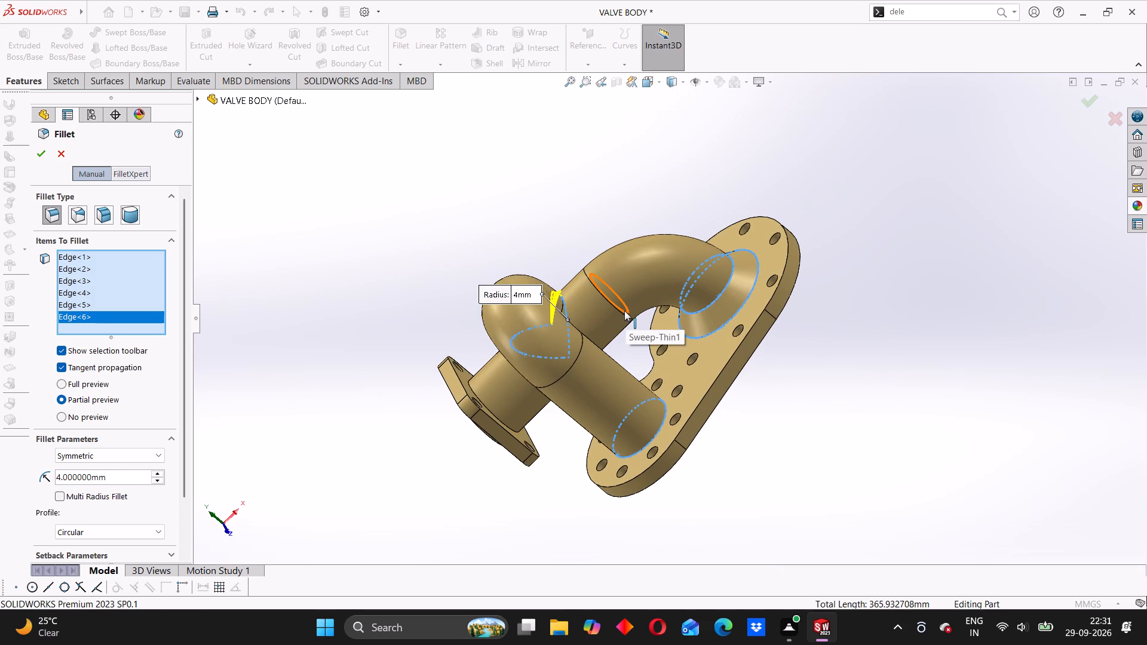
middle_click_drag(603, 403, 602, 403)
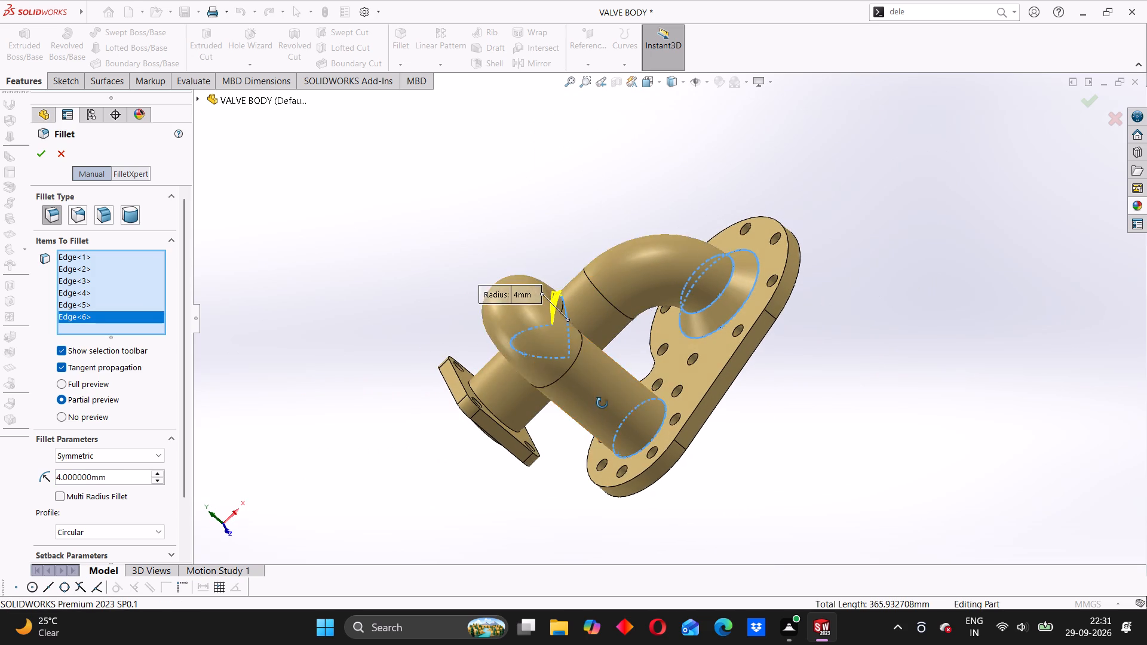
middle_click_drag(602, 403, 550, 406)
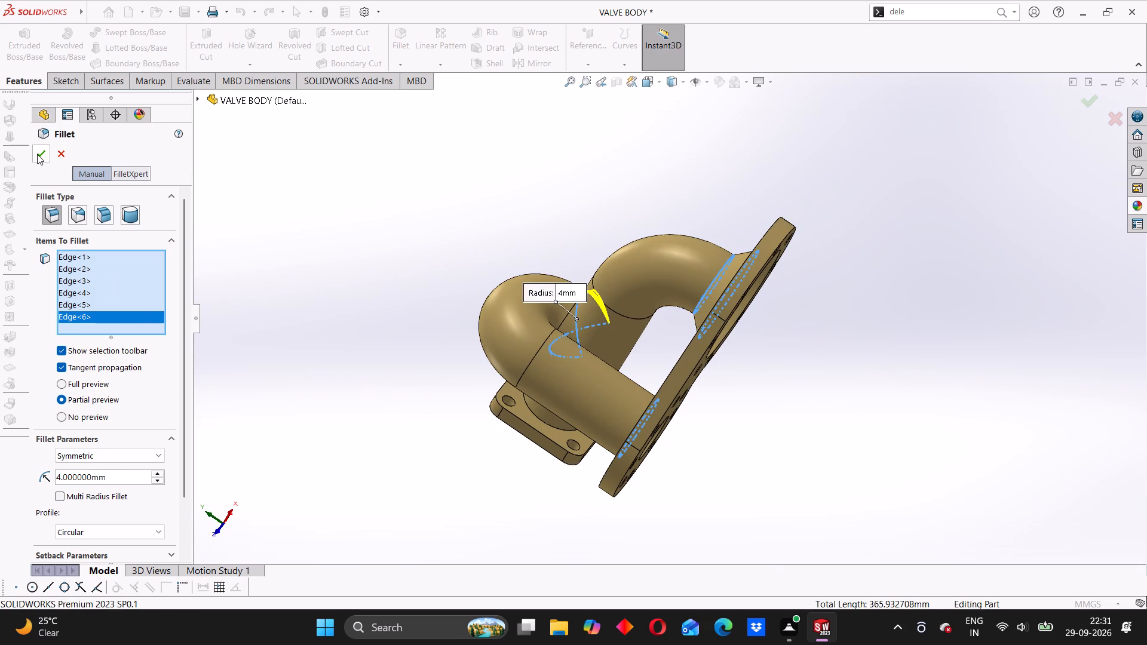
left_click(37, 154)
Inspect the filleted pipe joints, end plate and base flange underside from several sides.
middle_click_drag(538, 340, 683, 281)
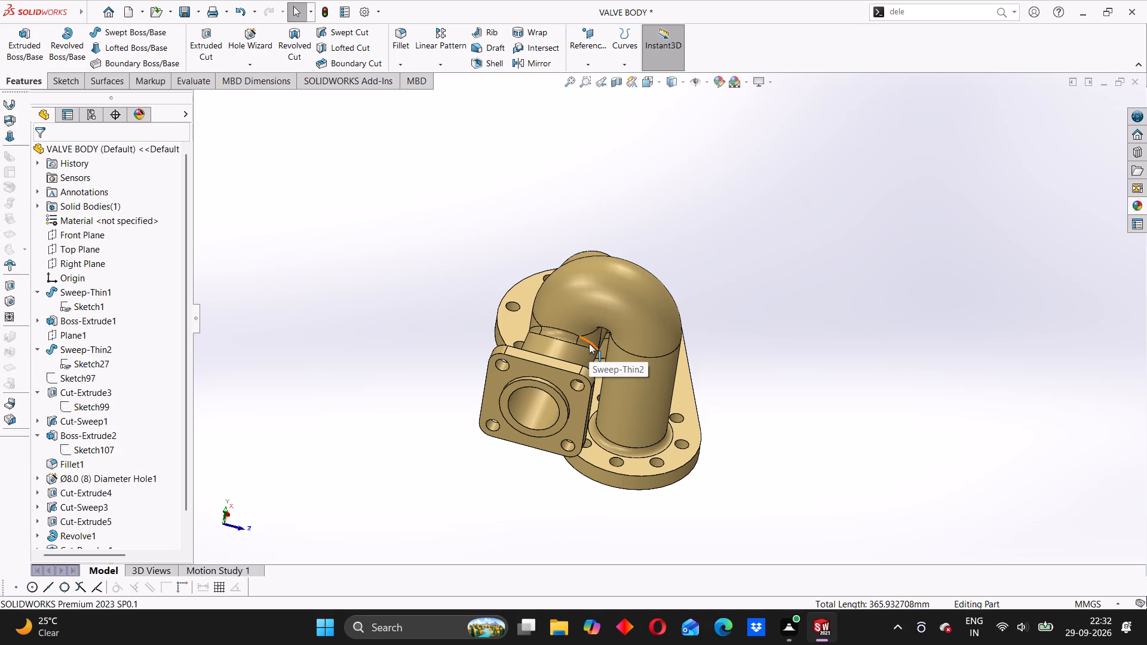
scroll(609, 356, "up", 2)
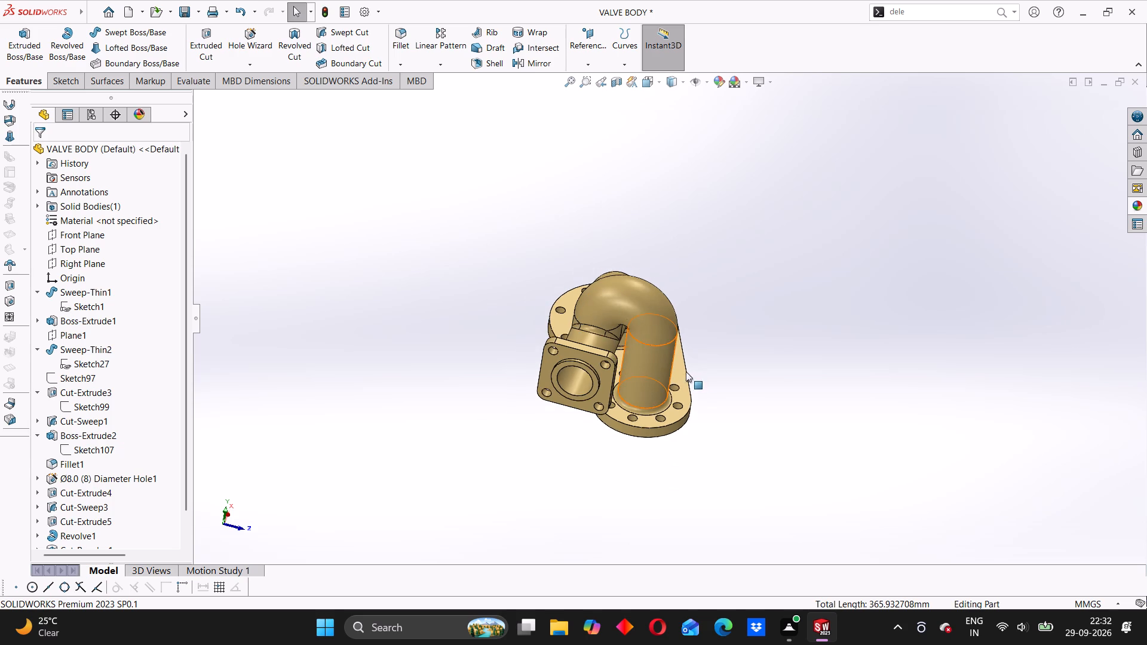
middle_click_drag(694, 373, 576, 480)
scroll(663, 328, "down", 2)
middle_click_drag(628, 310, 772, 256)
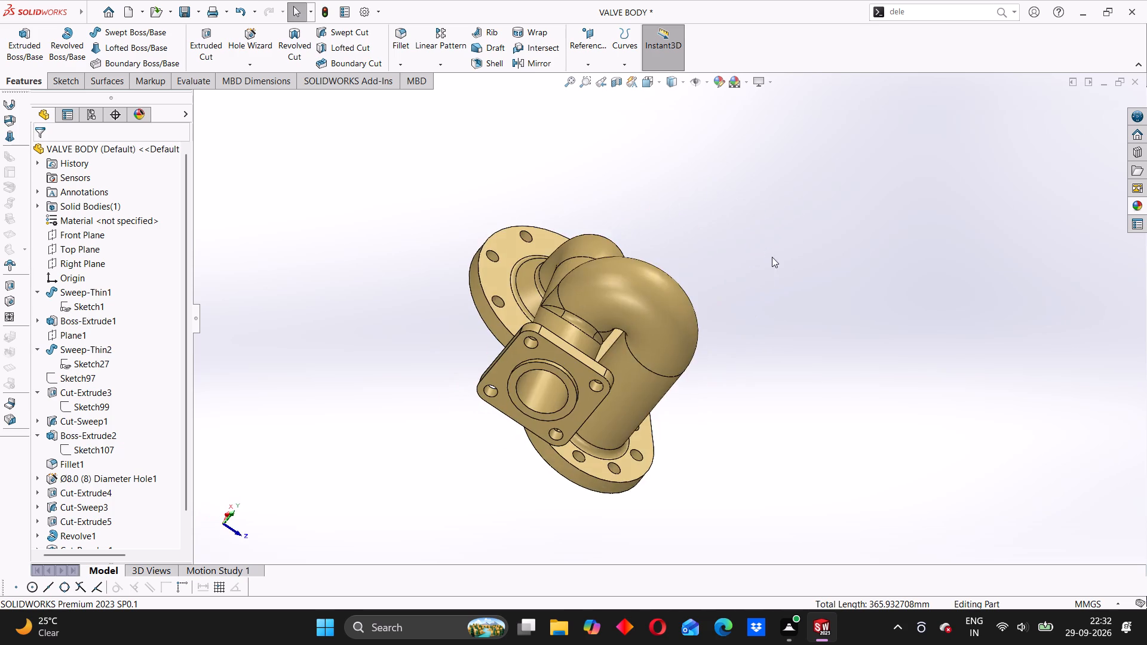
middle_click_drag(572, 450, 765, 428)
middle_click_drag(621, 319, 573, 356)
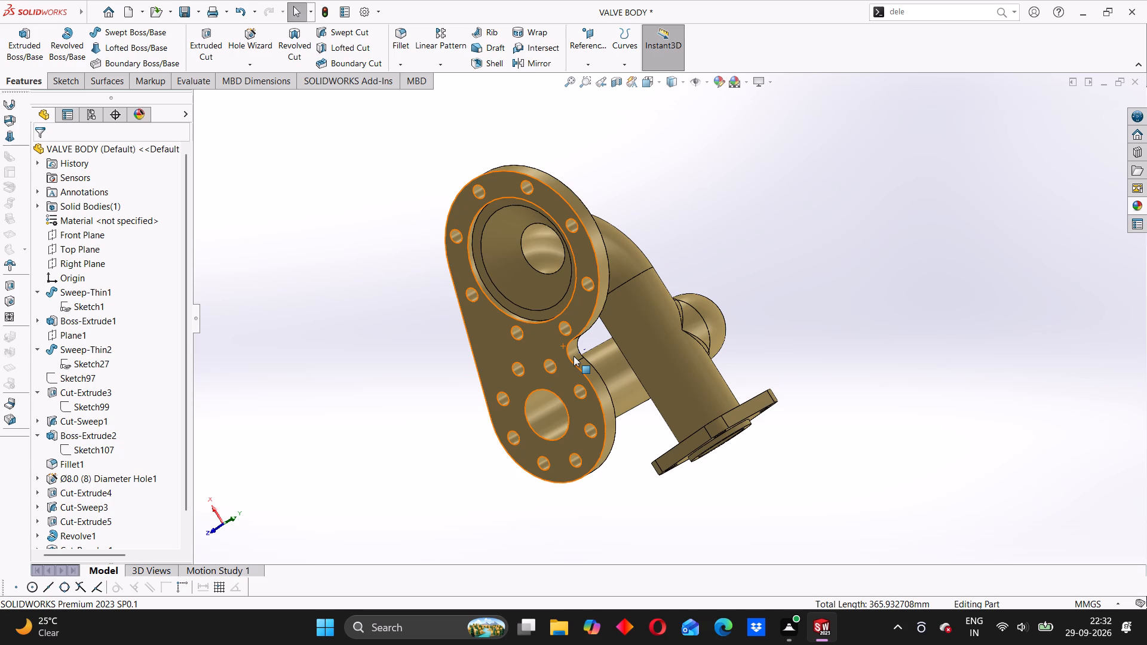
Examine the finished valve body around its base flange, conical collar, pipe bends and square end plate.
middle_click_drag(630, 349, 375, 357)
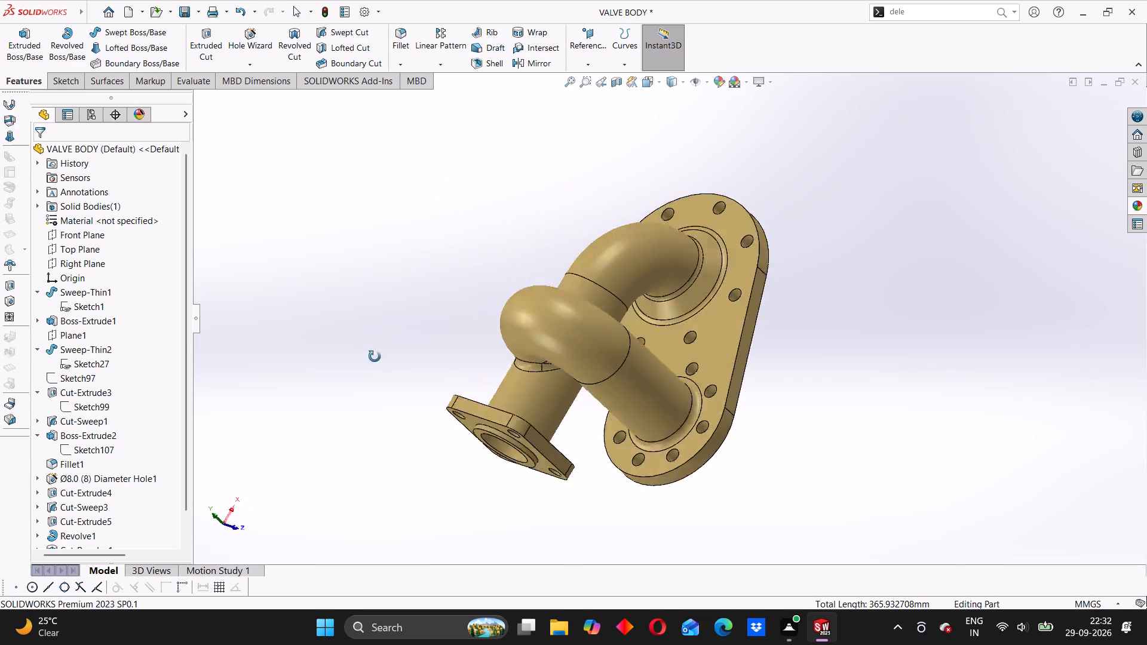
middle_click_drag(375, 357, 349, 346)
scroll(348, 319, "up", 1)
scroll(710, 295, "down", 4)
middle_click_drag(563, 376, 695, 264)
middle_click_drag(619, 391, 669, 292)
scroll(653, 426, "up", 3)
middle_click_drag(694, 421, 481, 456)
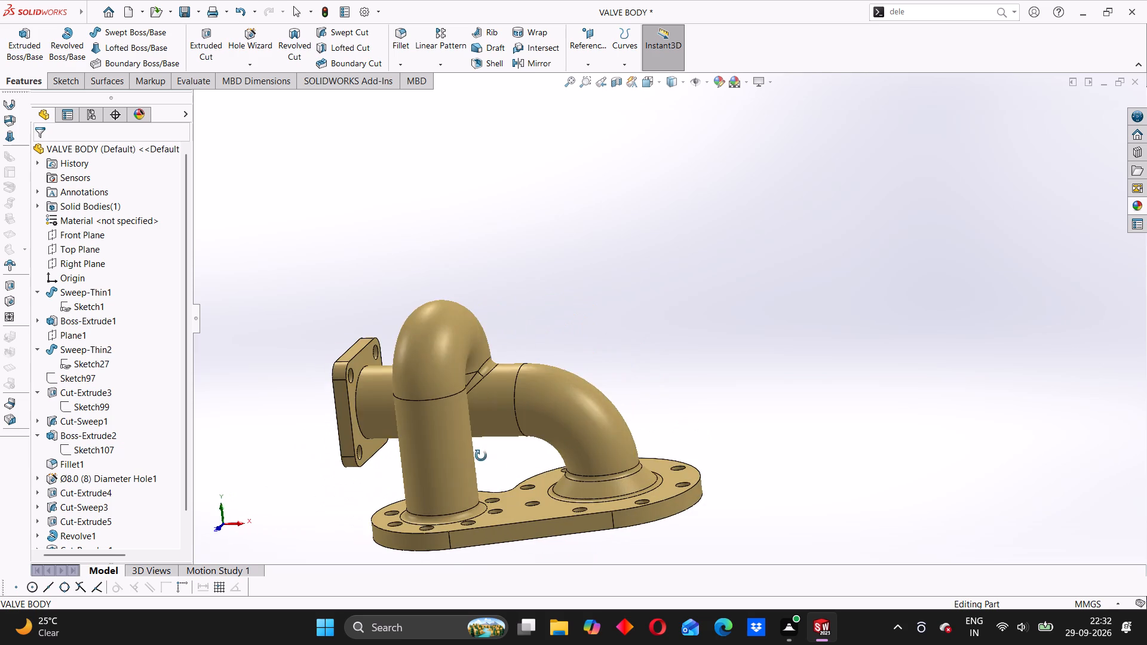
middle_click_drag(481, 456, 478, 457)
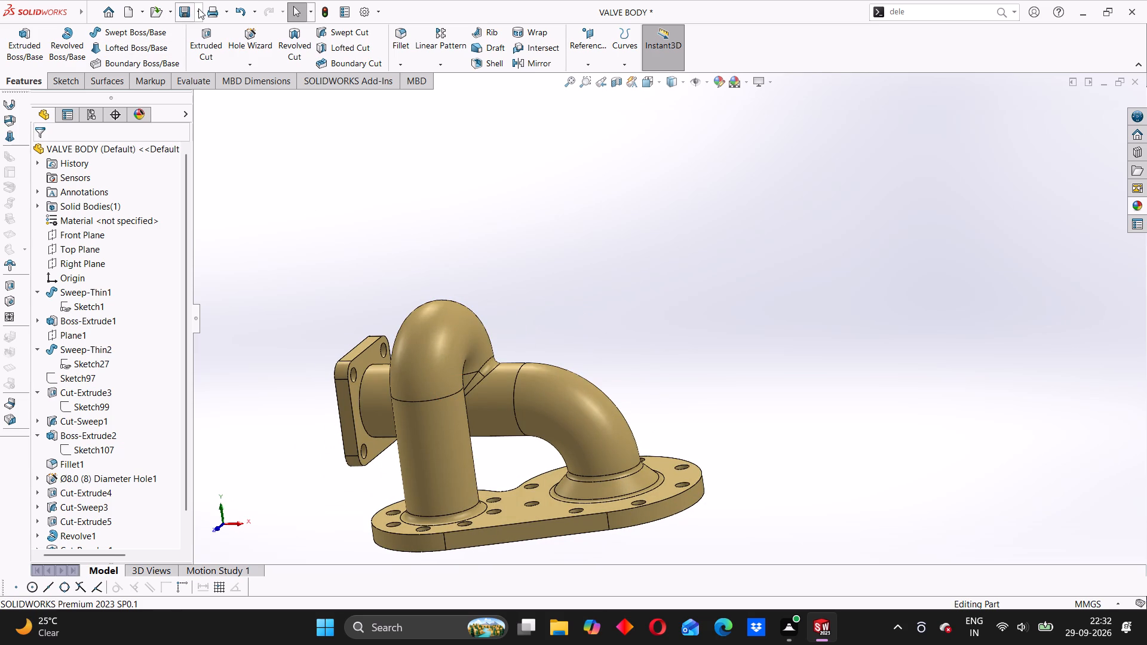
Save the part as VALVE BODY in the Downloads folder in SOLIDWORKS Part format, replacing the existing file.
left_click(198, 8)
left_click(207, 44)
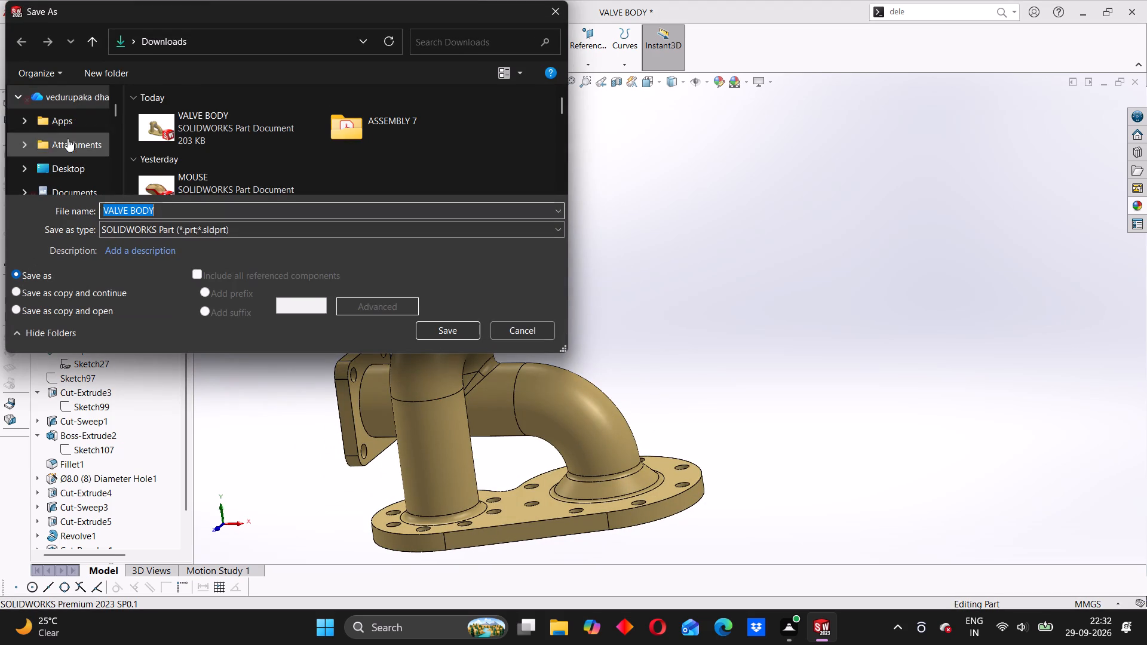
left_click(454, 329)
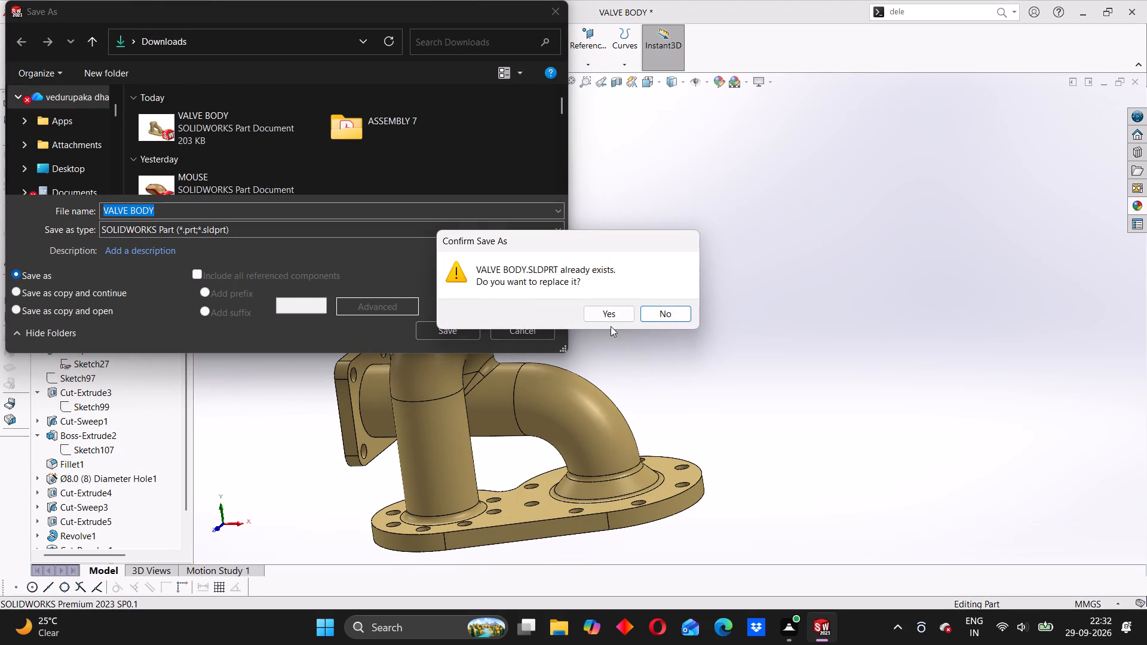
left_click(608, 317)
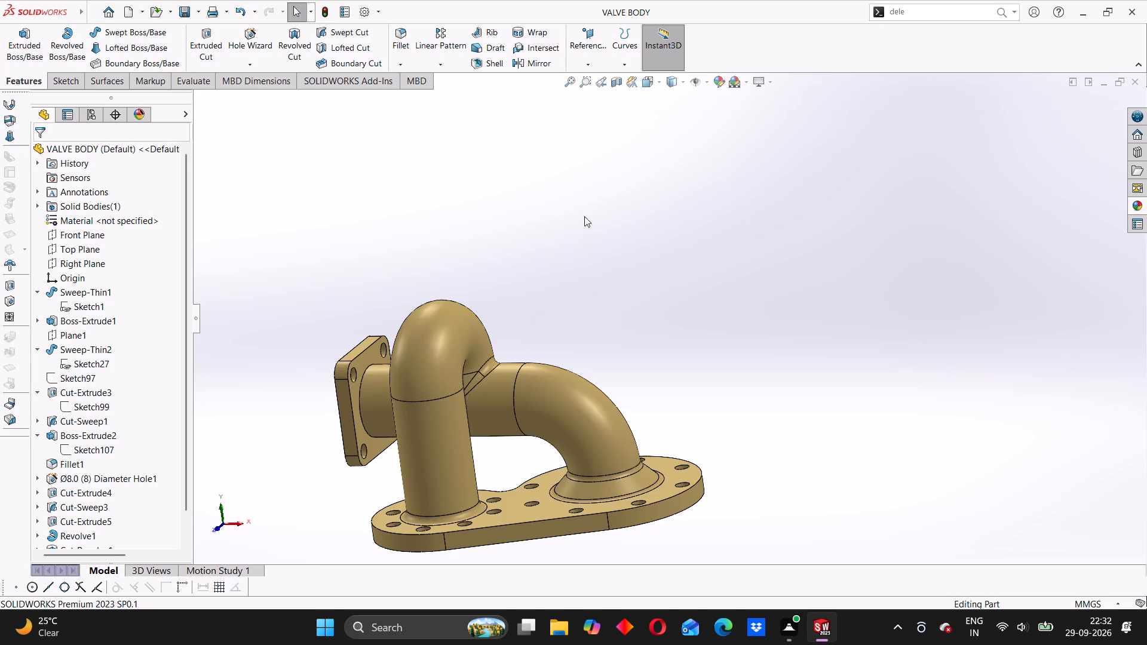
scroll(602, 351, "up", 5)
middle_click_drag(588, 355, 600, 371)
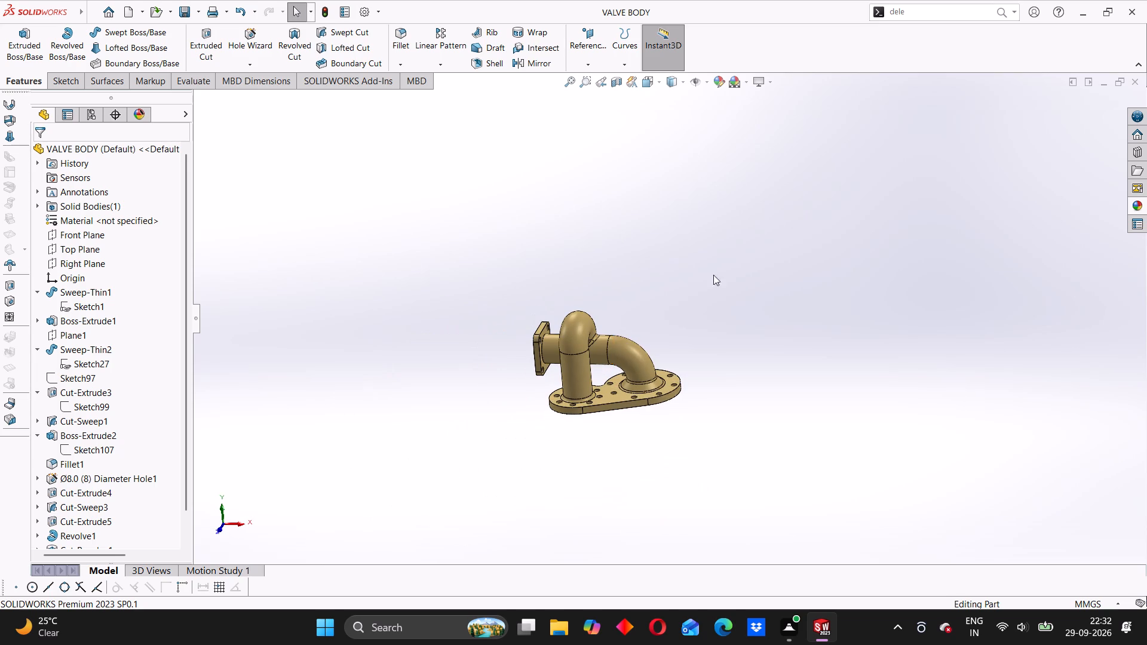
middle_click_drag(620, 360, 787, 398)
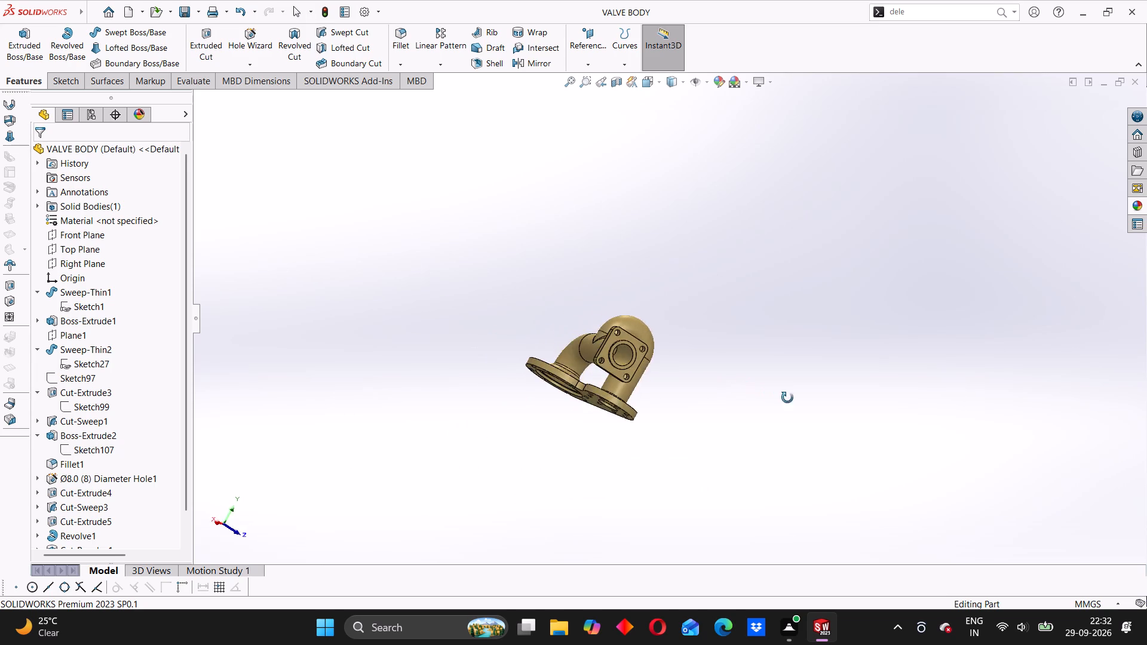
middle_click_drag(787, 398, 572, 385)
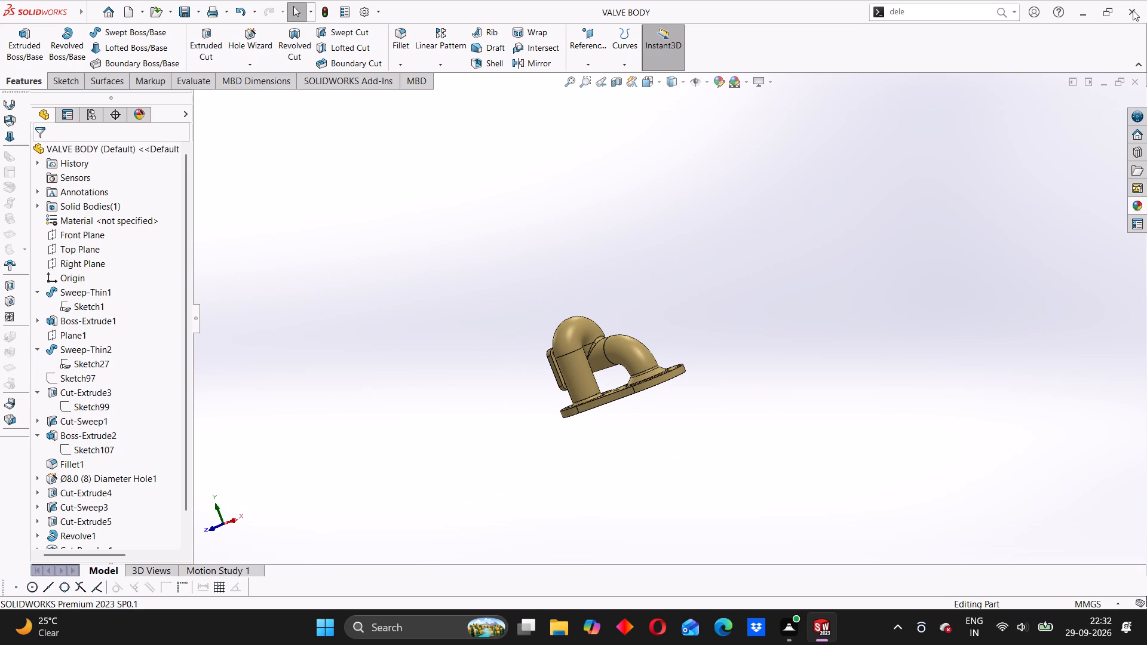